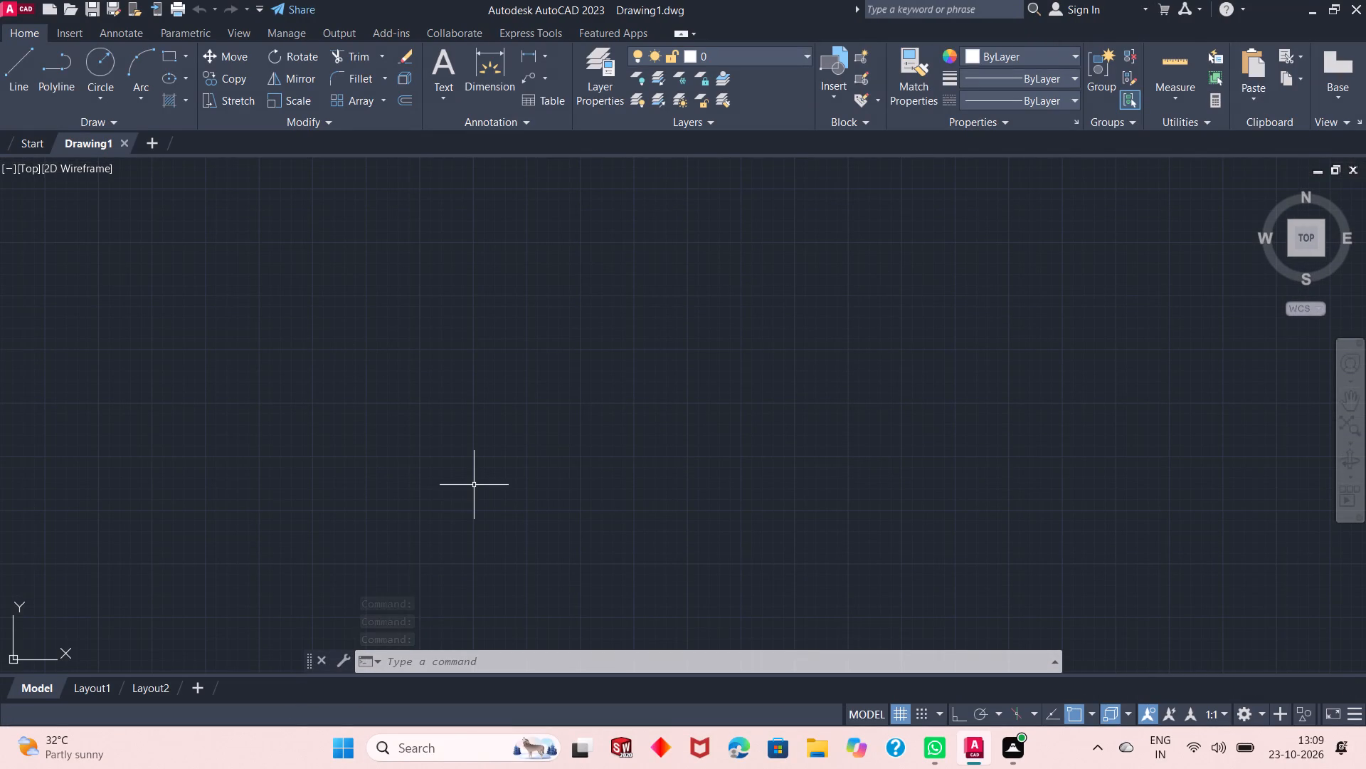
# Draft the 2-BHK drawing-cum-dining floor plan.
# Turn on log file recording with the LOGFILEON command.
pyautogui.click(386, 662)
pyautogui.write('log')
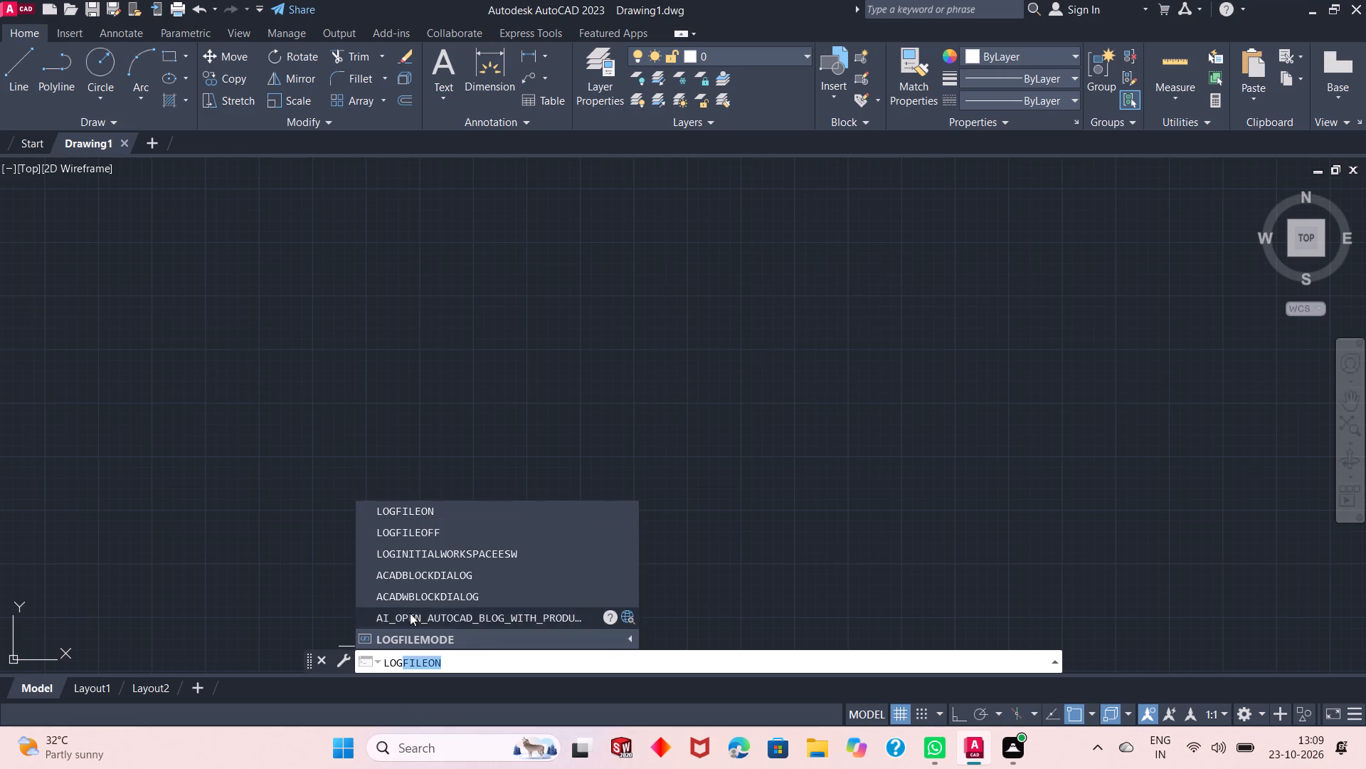
pyautogui.click(465, 511)
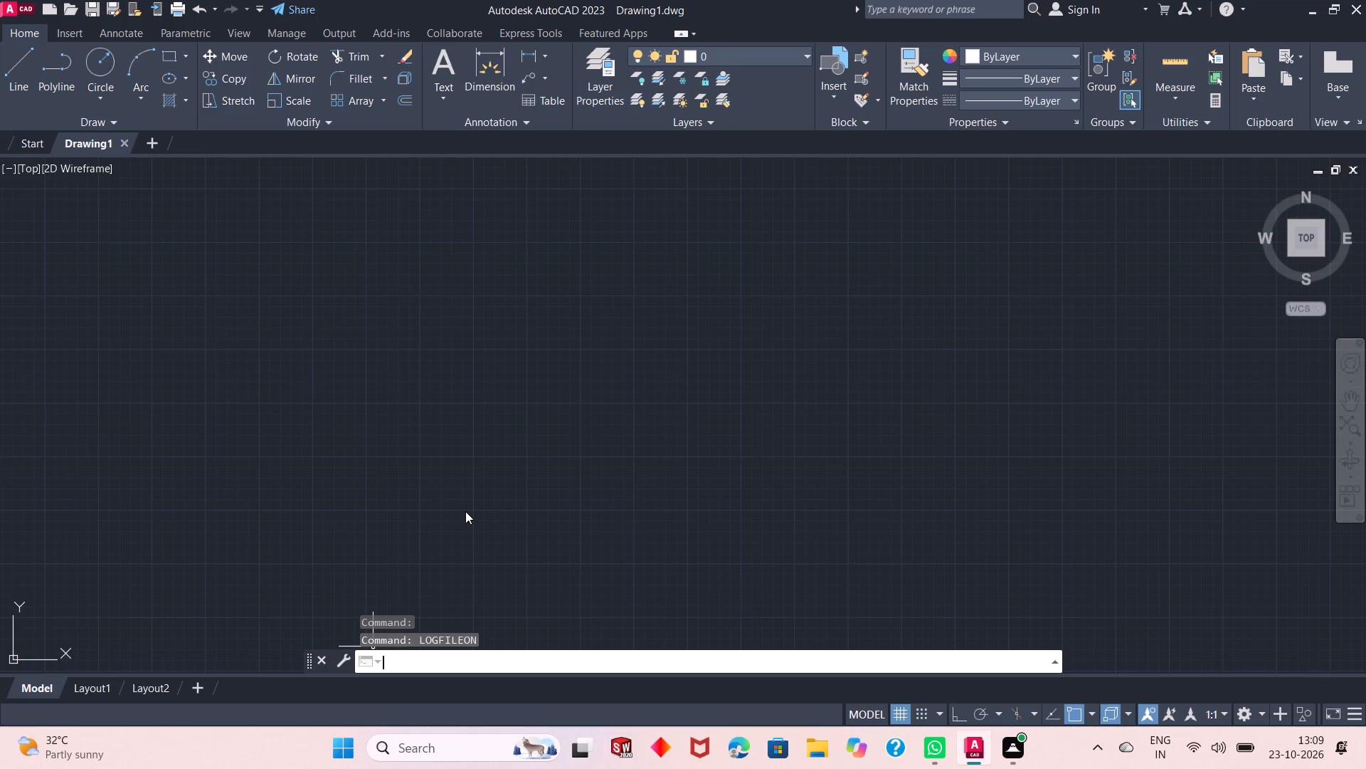
# Set the model space limits from lower-left corner 0,0 to upper-right corner 100,100.
pyautogui.write('lim')
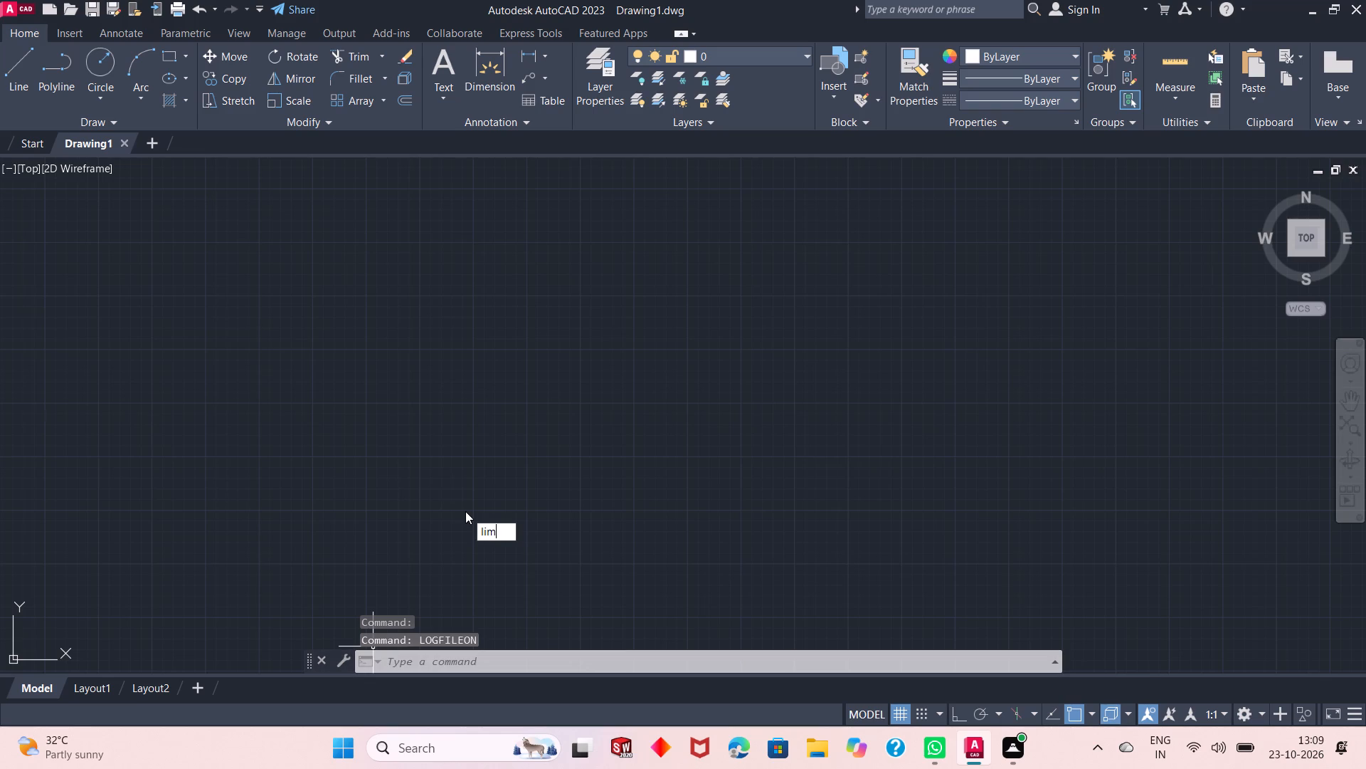
pyautogui.press('Return')
pyautogui.write('0,')
pyautogui.press('0')
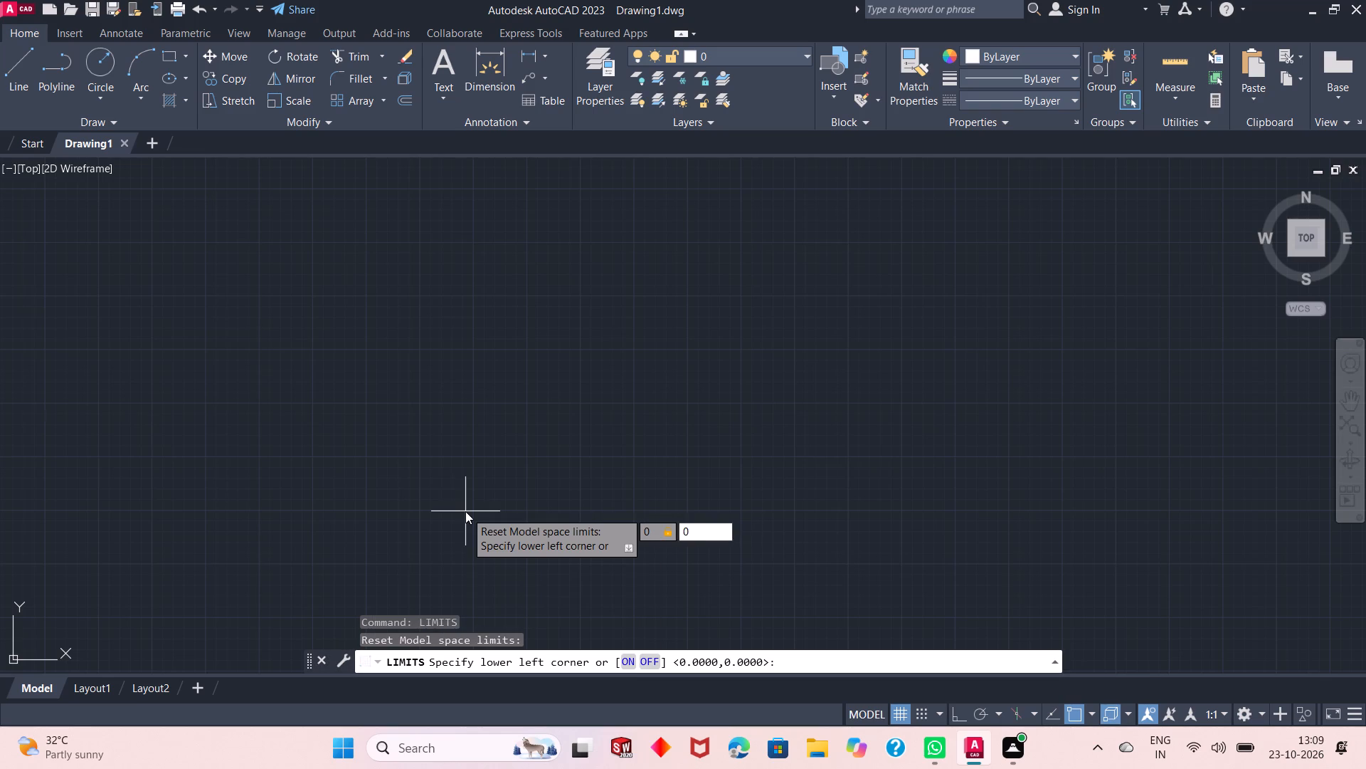
pyautogui.press('Return')
pyautogui.write('100,100')
pyautogui.press('Return')
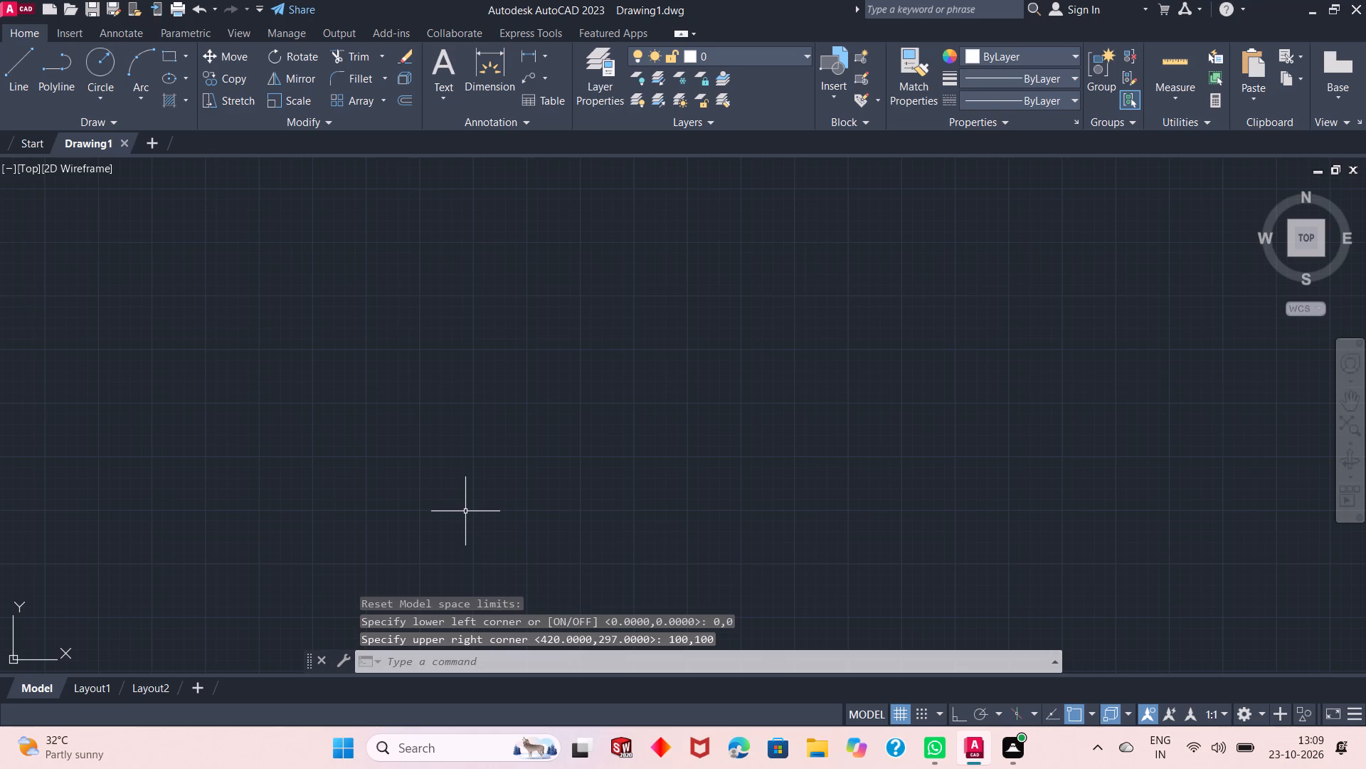
# Configure the drawing units to Engineering length type, 0'-0" precision and an insertion scale in inches.
pyautogui.write('un')
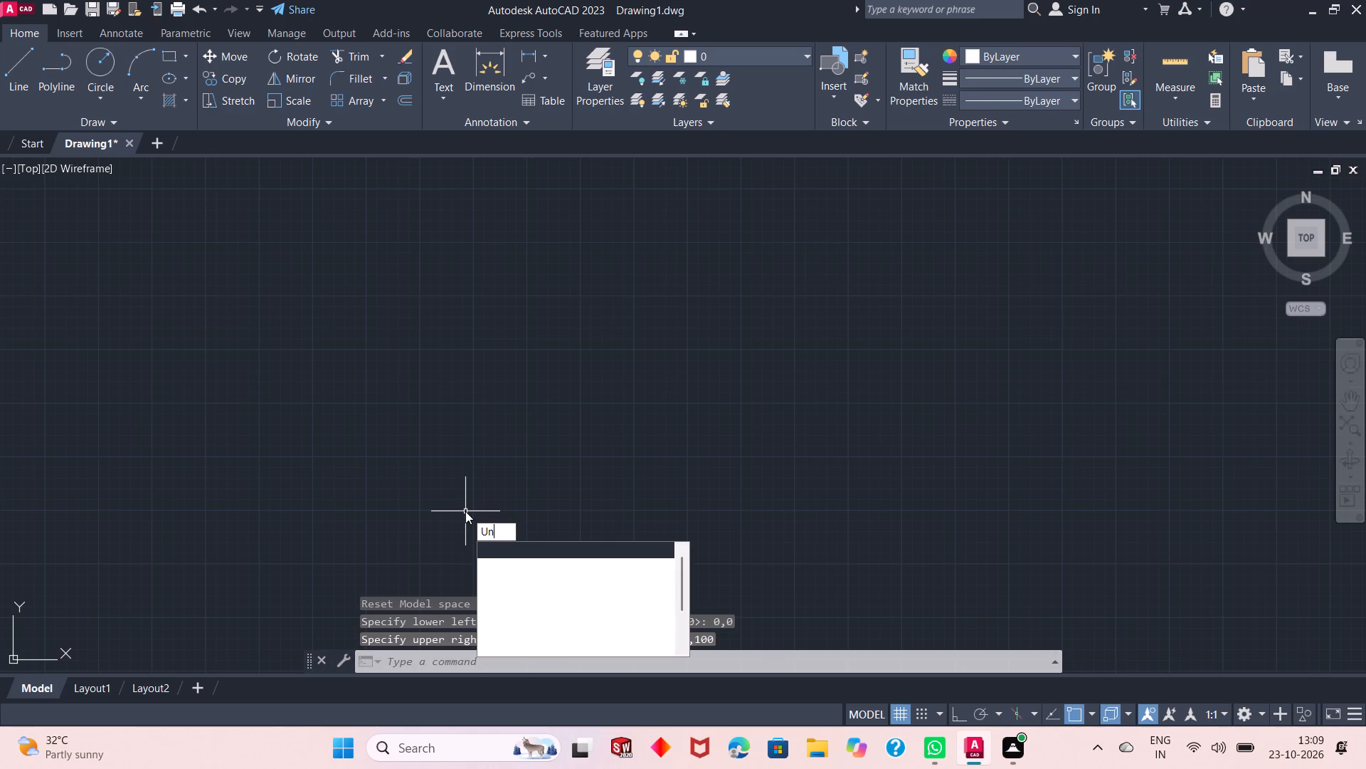
pyautogui.press('Return')
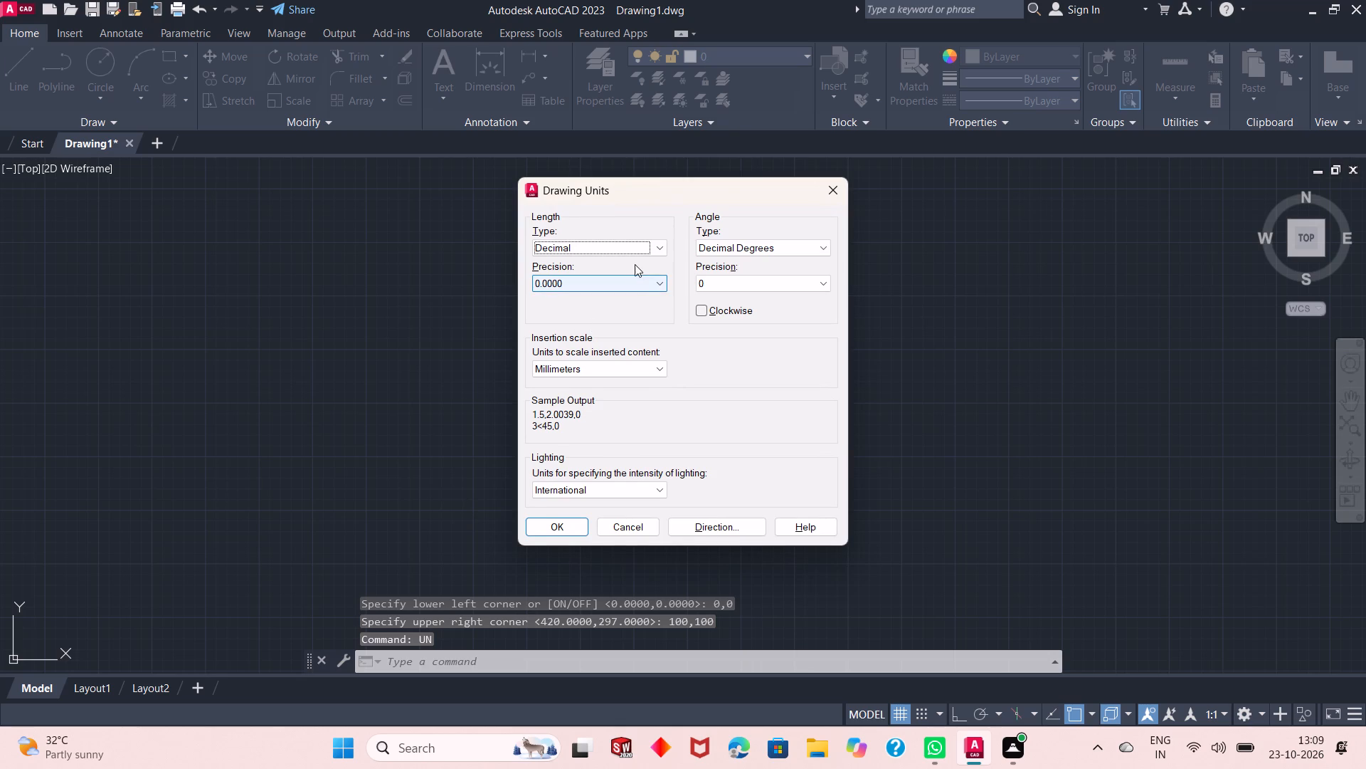
pyautogui.click(631, 243)
pyautogui.click(632, 283)
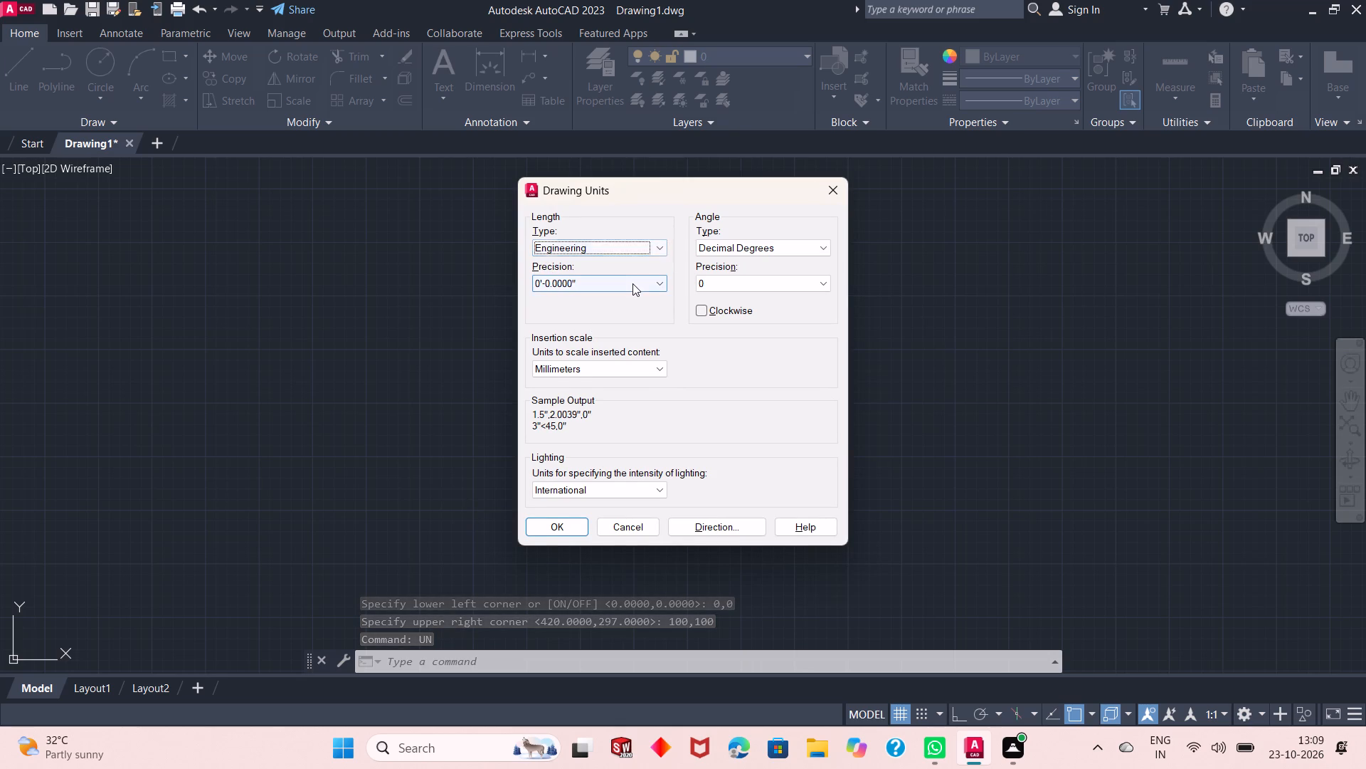
pyautogui.click(632, 283)
pyautogui.click(624, 298)
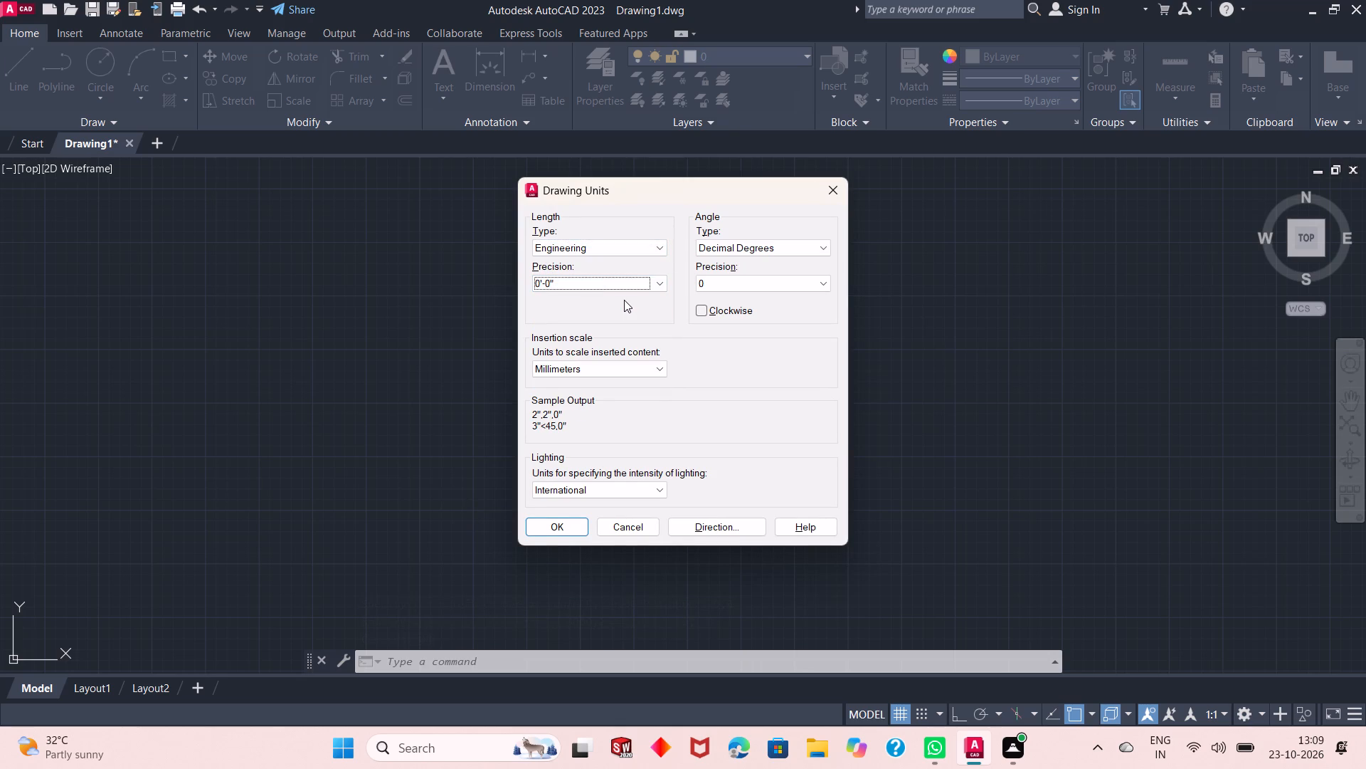
pyautogui.click(647, 375)
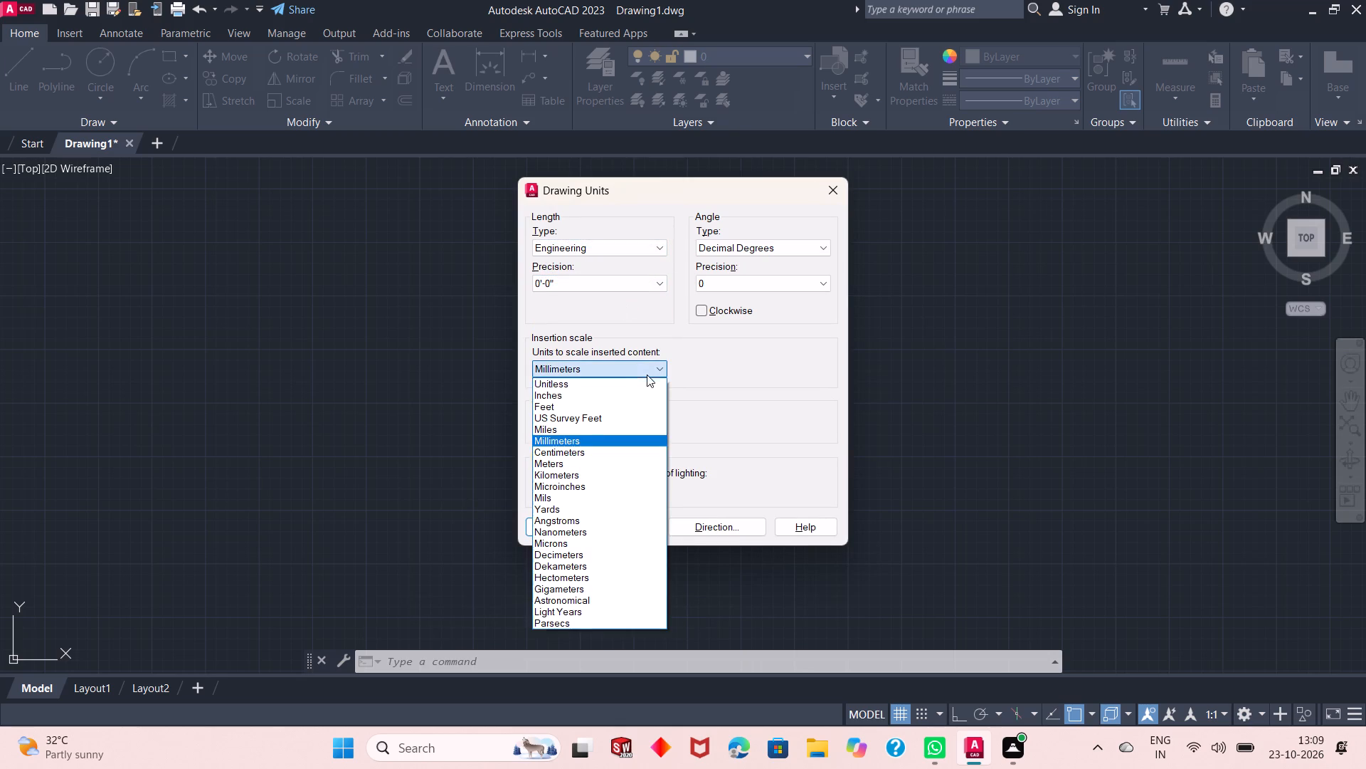
pyautogui.click(603, 392)
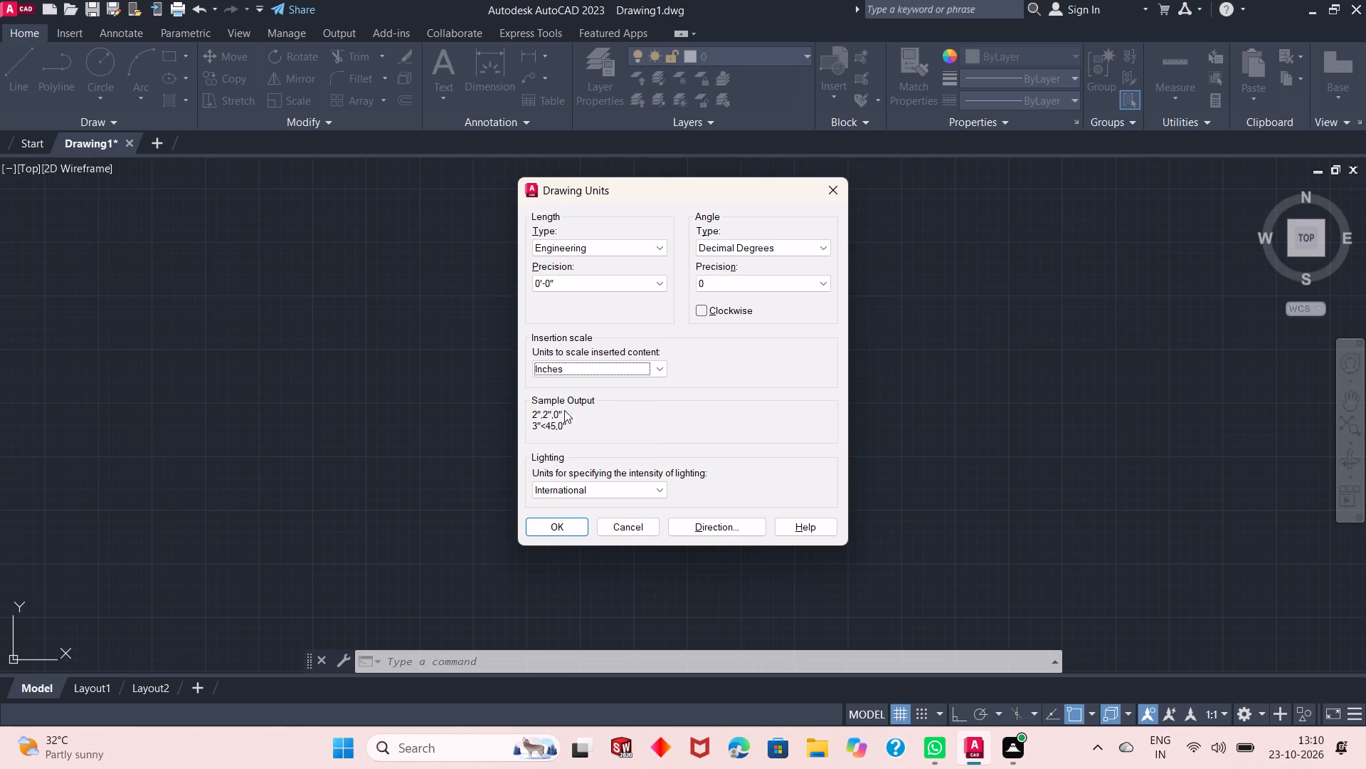
pyautogui.click(560, 526)
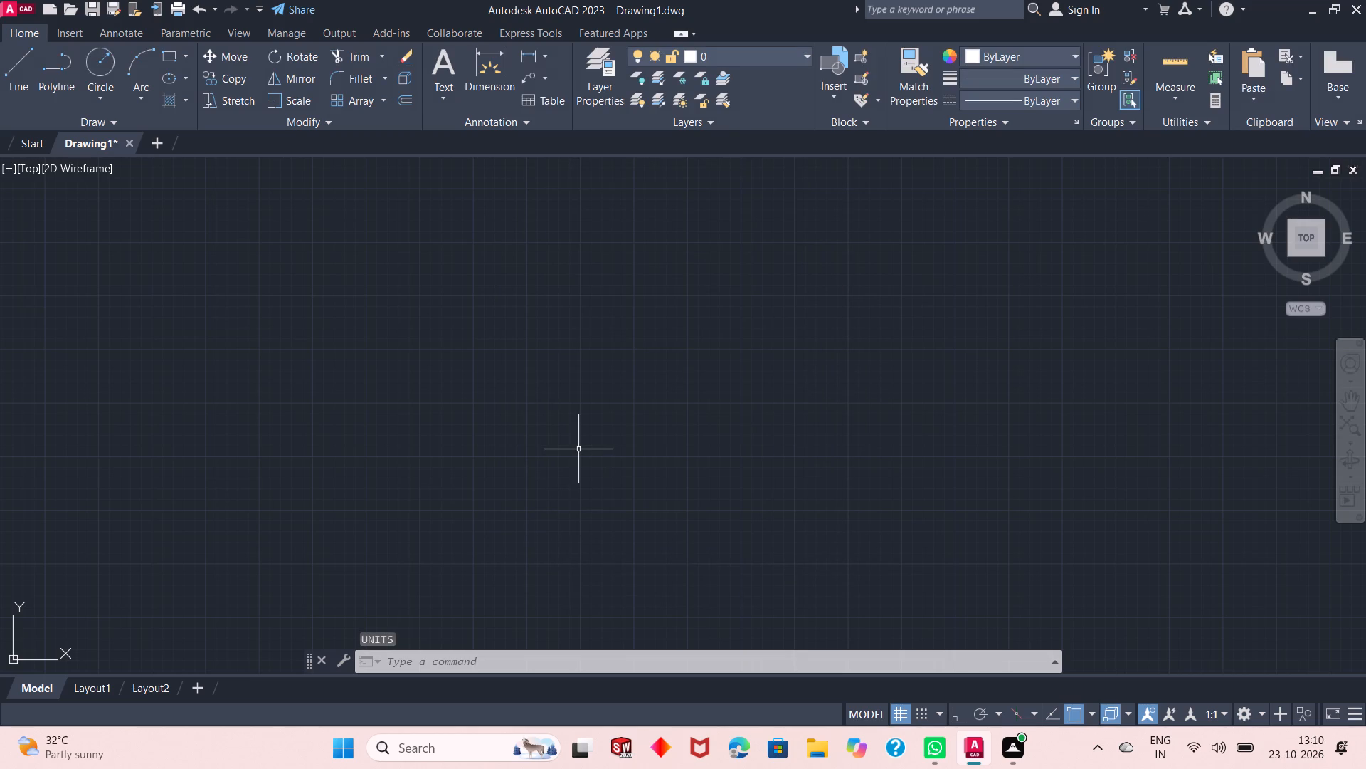
# Modify the ISO-25 dimension style's primary units to Engineering format with 0'-0" precision.
pyautogui.press('d')
pyautogui.press('Return')
pyautogui.click(876, 332)
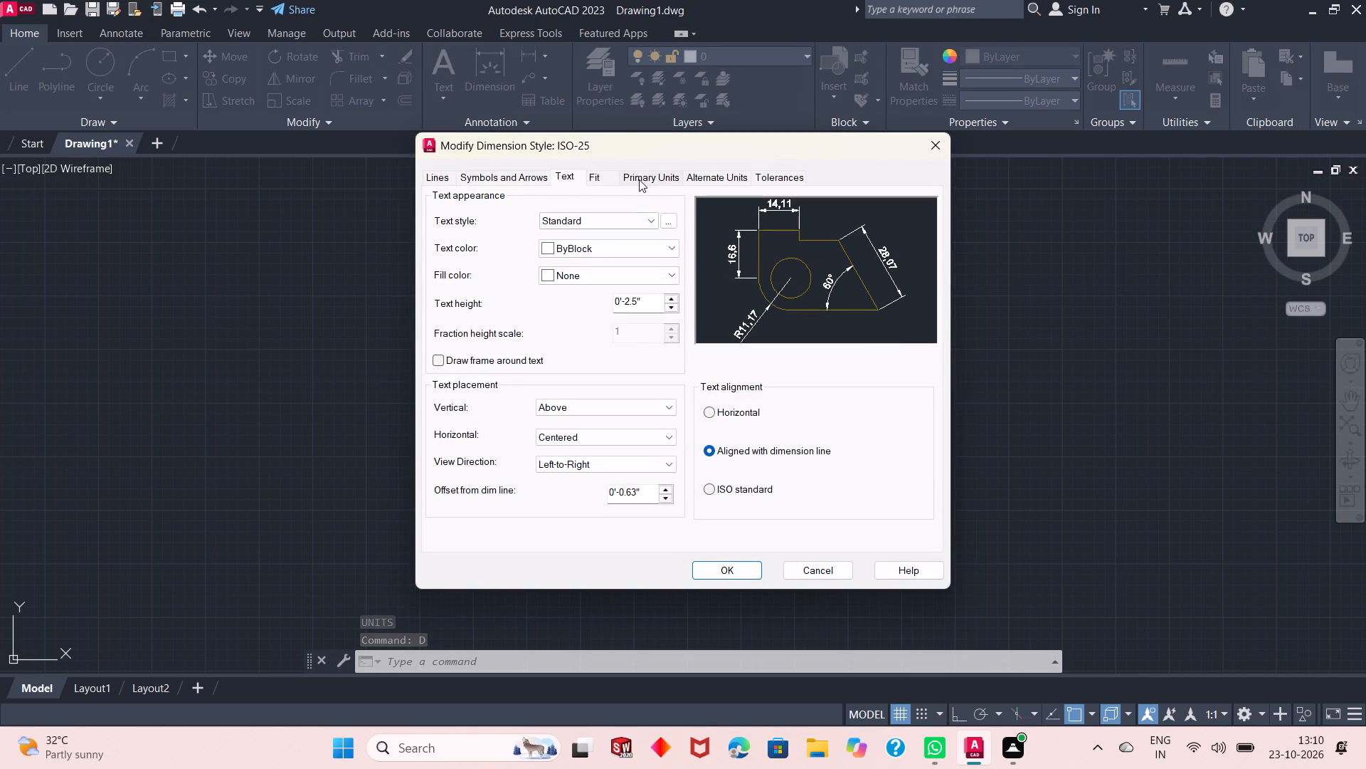
pyautogui.click(639, 179)
pyautogui.click(634, 221)
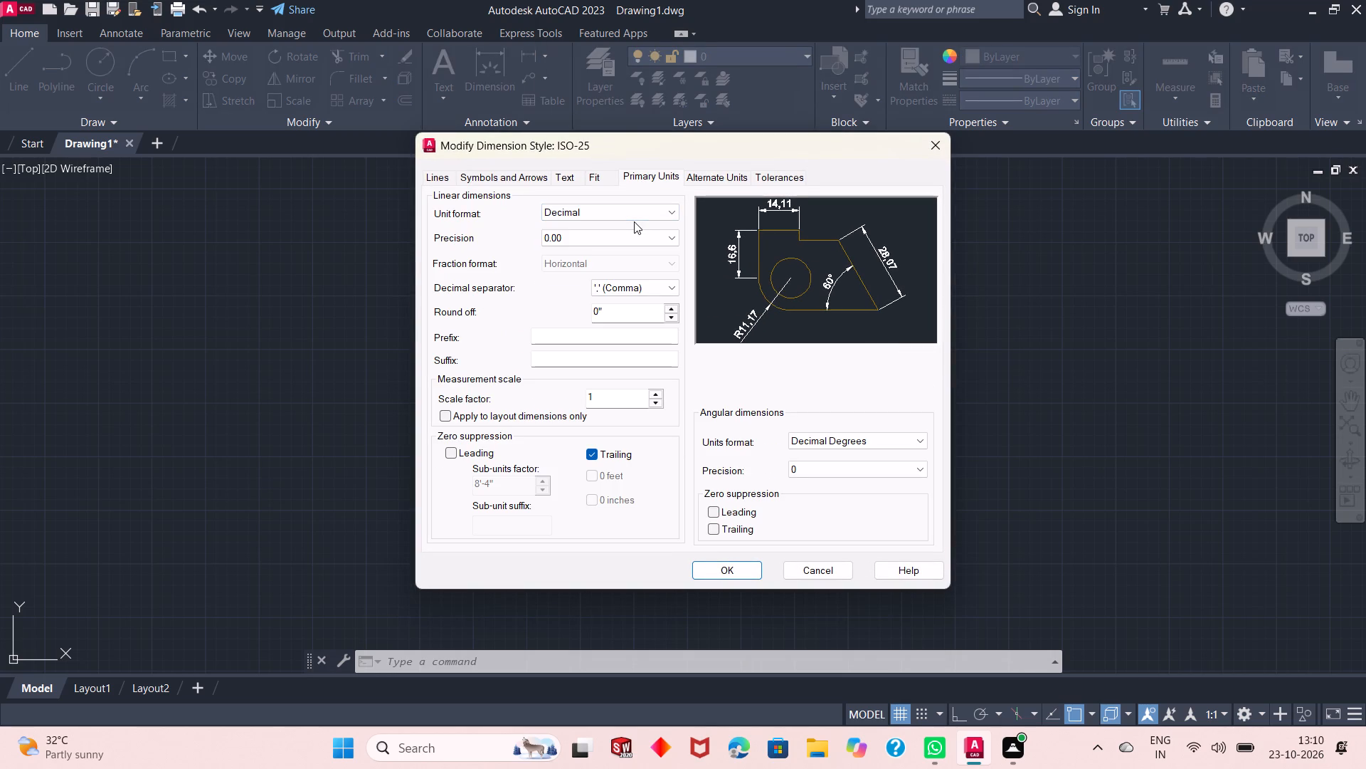
pyautogui.click(641, 209)
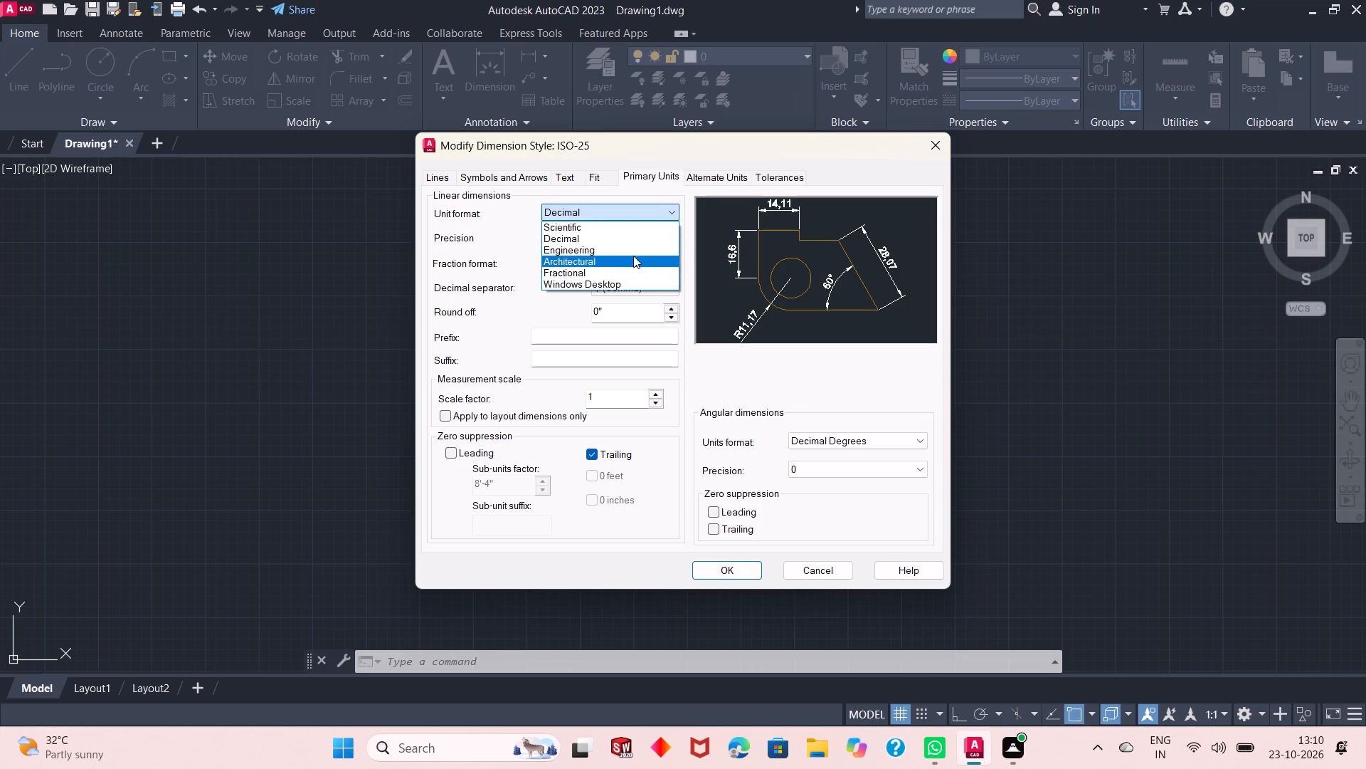
pyautogui.click(633, 256)
pyautogui.click(633, 210)
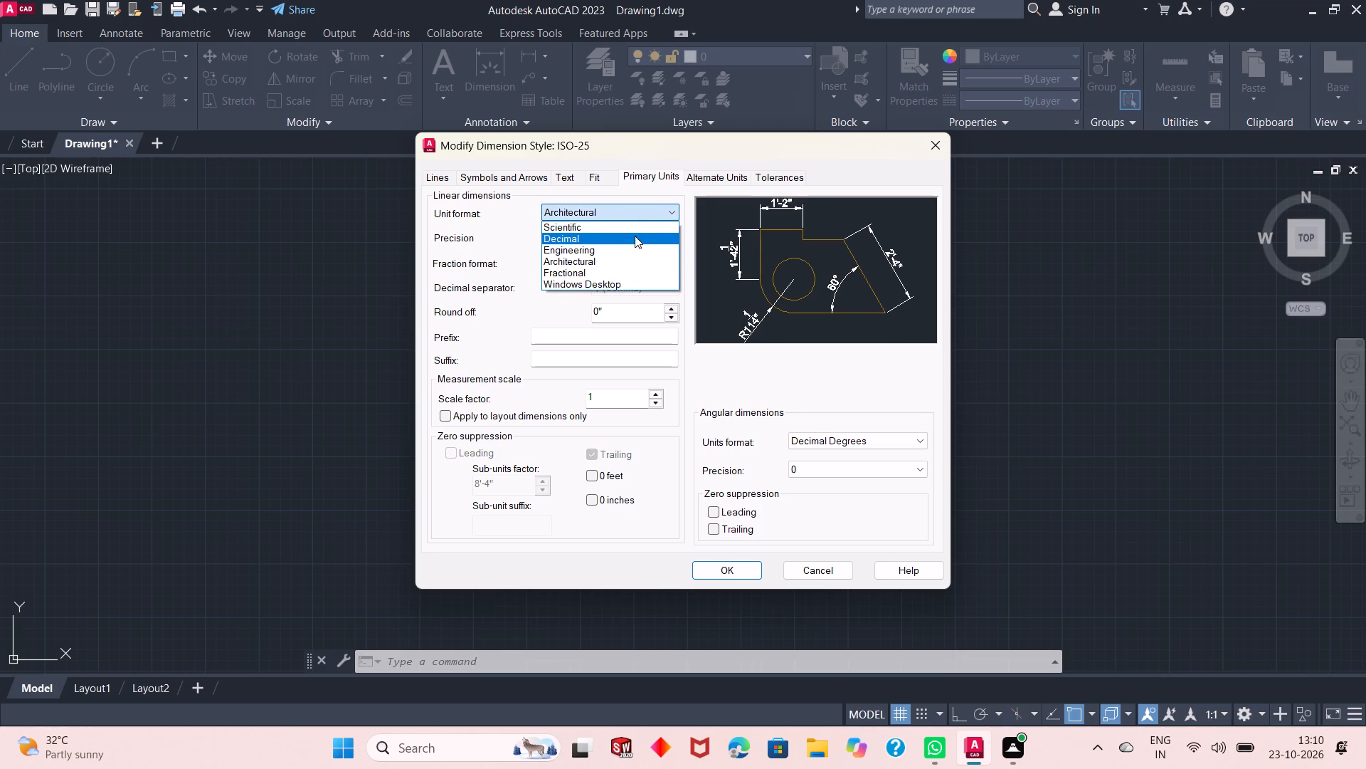
pyautogui.click(635, 246)
pyautogui.click(625, 235)
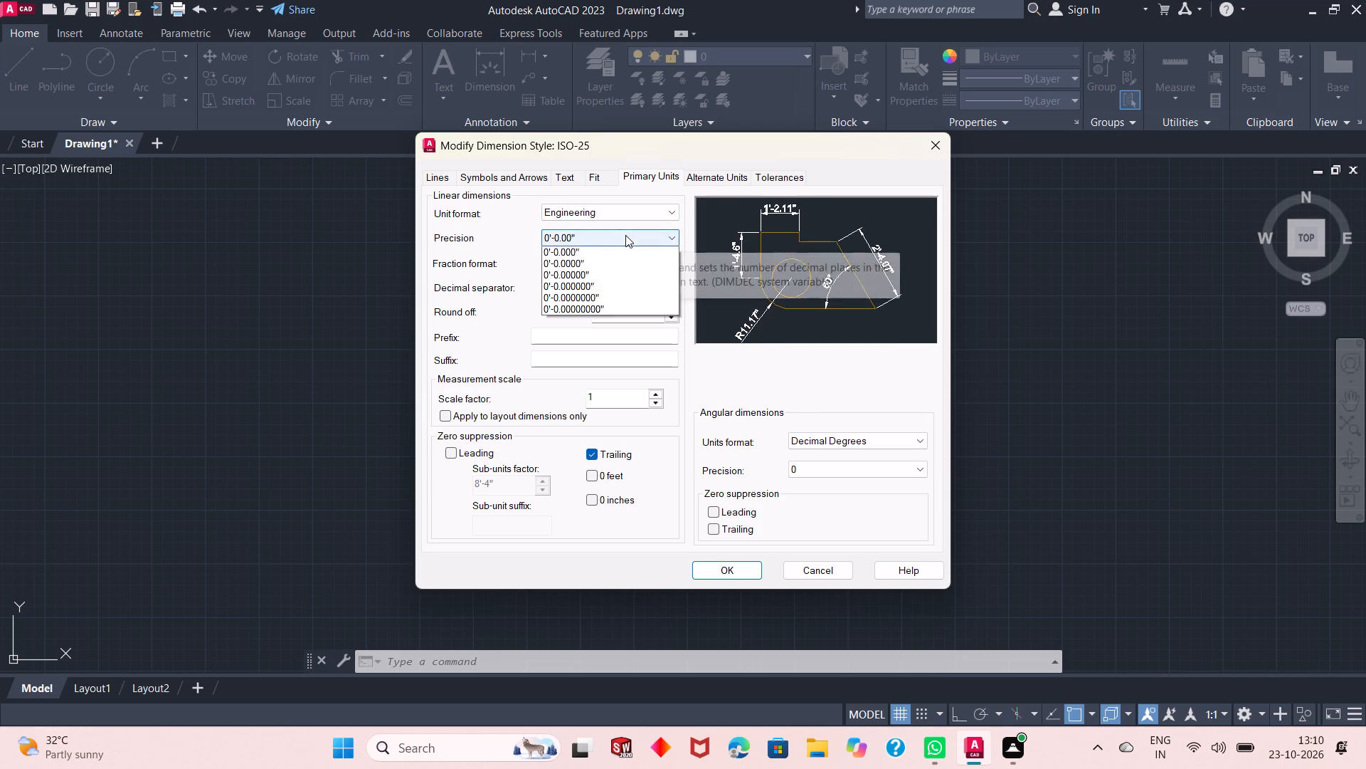
pyautogui.click(619, 250)
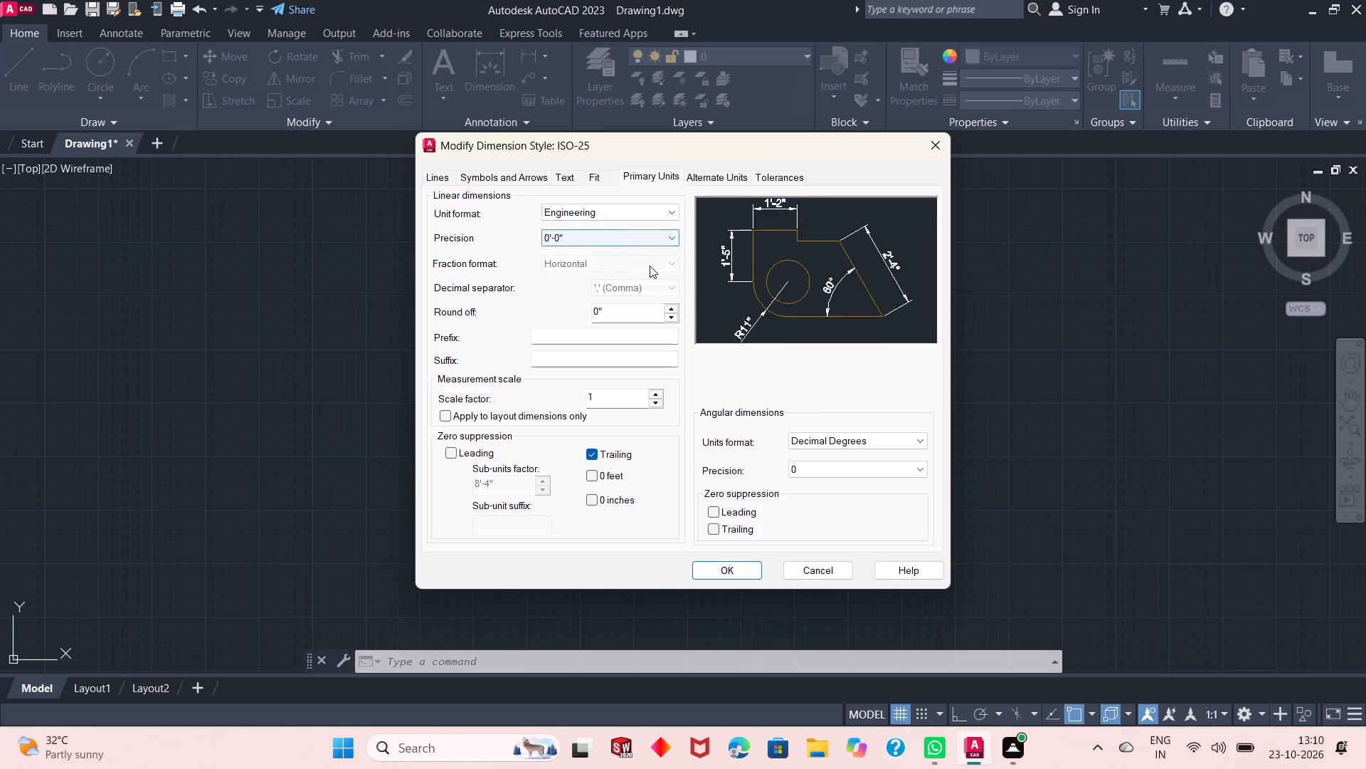
pyautogui.click(739, 575)
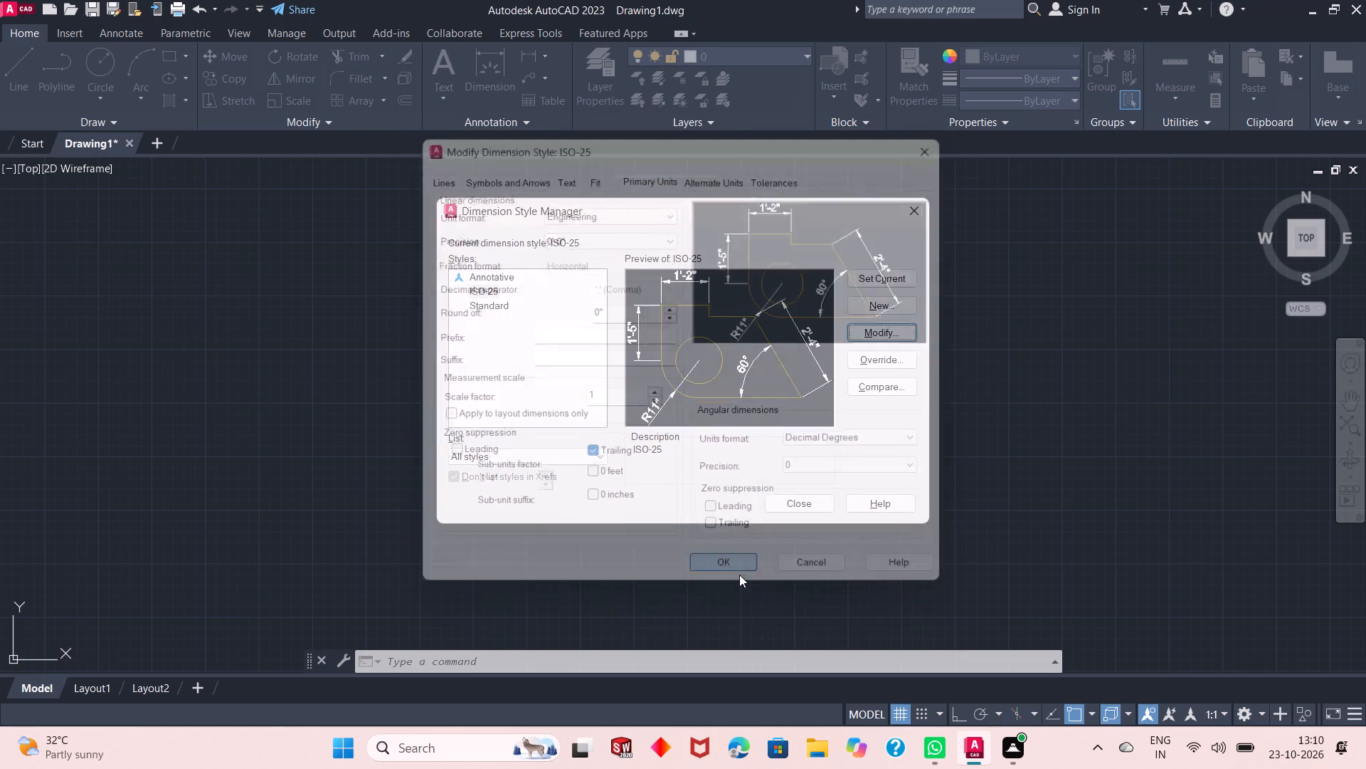
# Make ISO-25 the current dimension style and close the Dimension Style Manager.
pyautogui.click(864, 279)
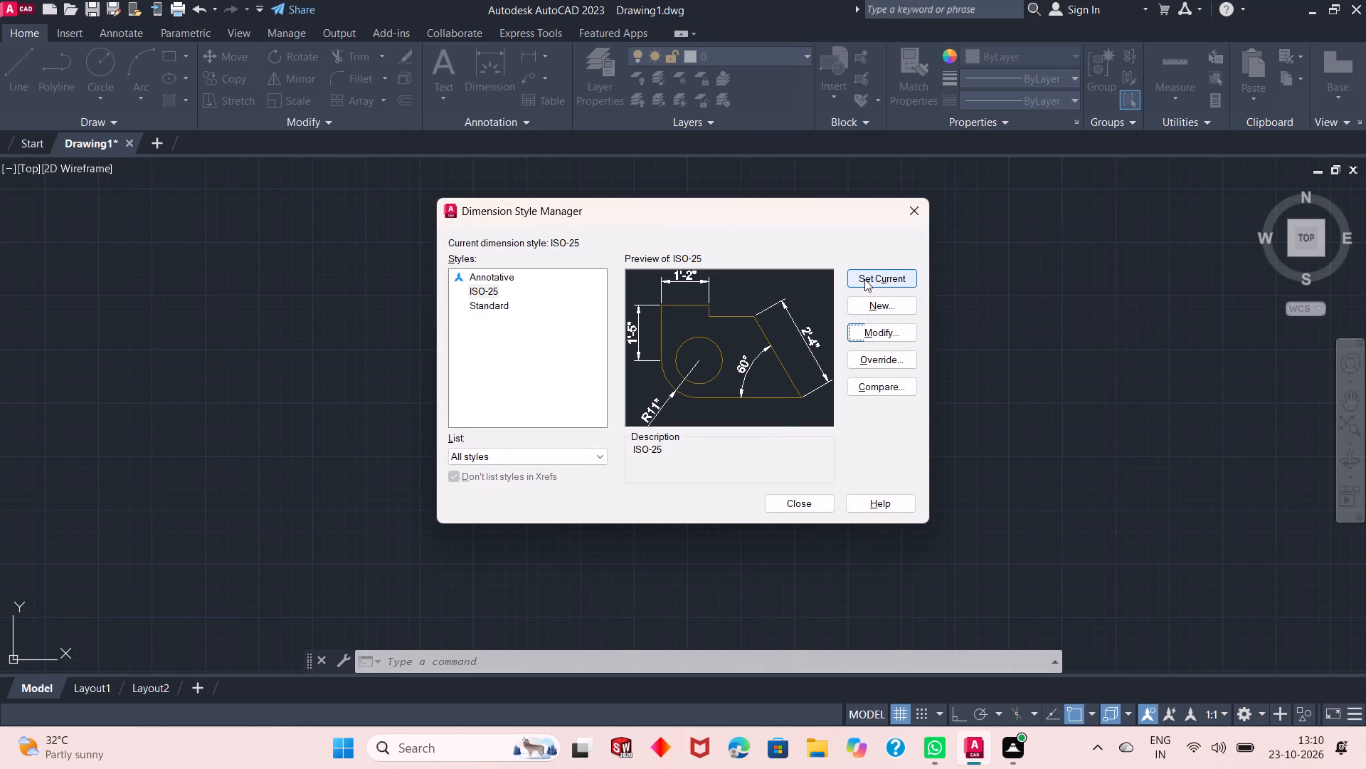
pyautogui.click(864, 279)
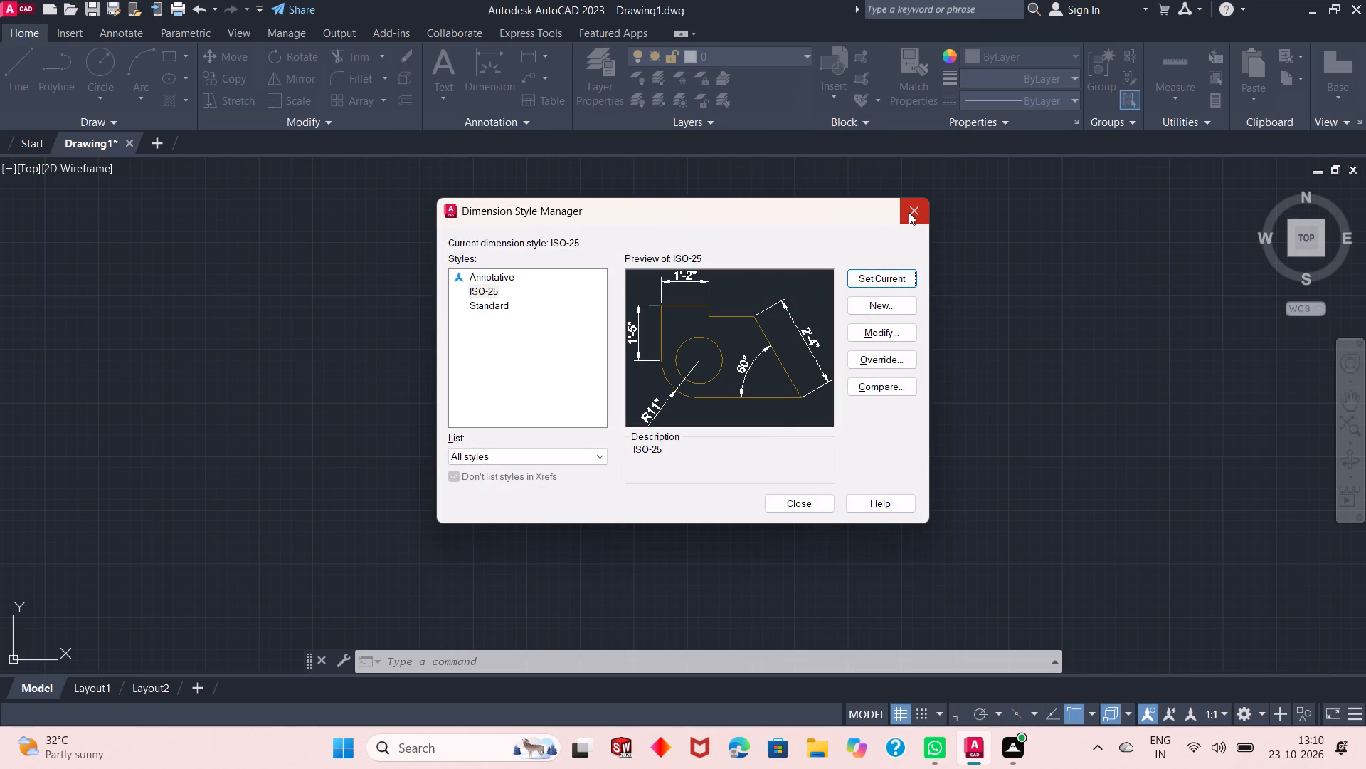
pyautogui.click(909, 212)
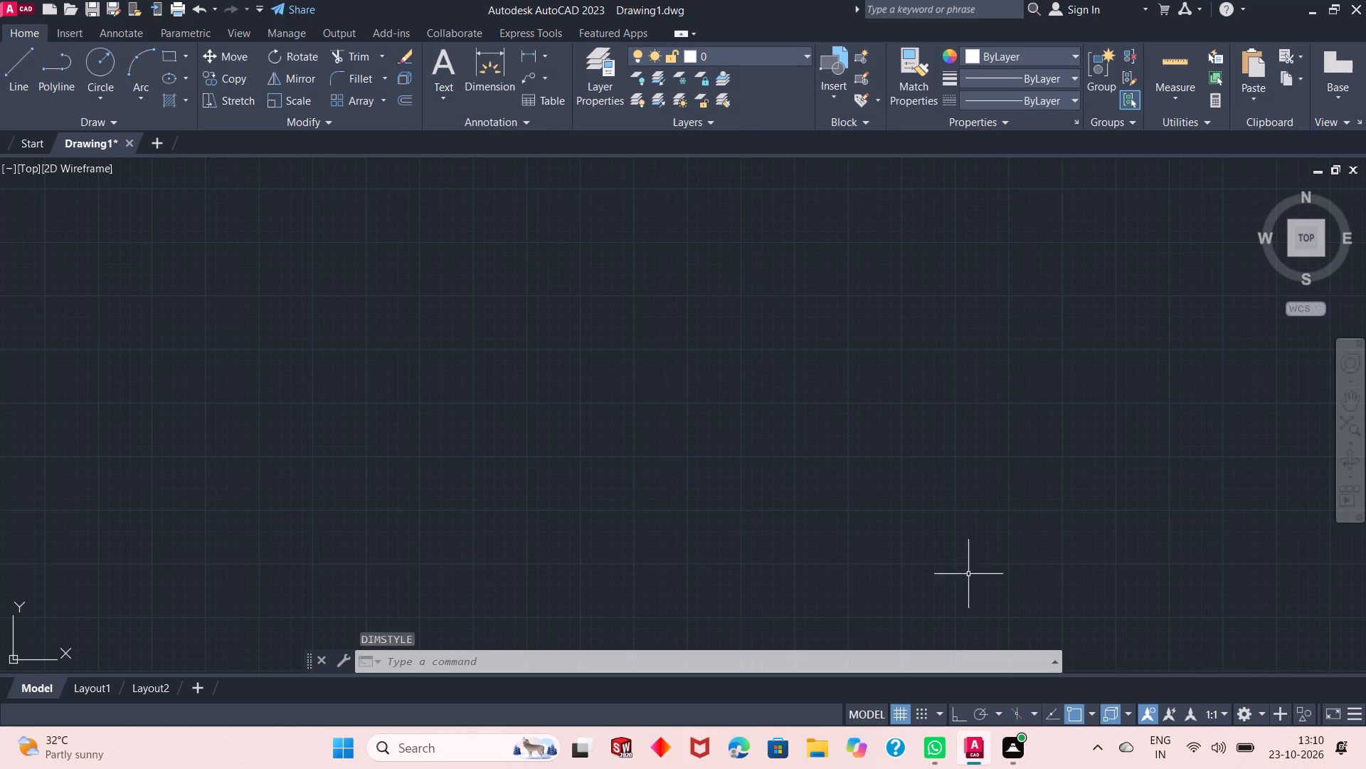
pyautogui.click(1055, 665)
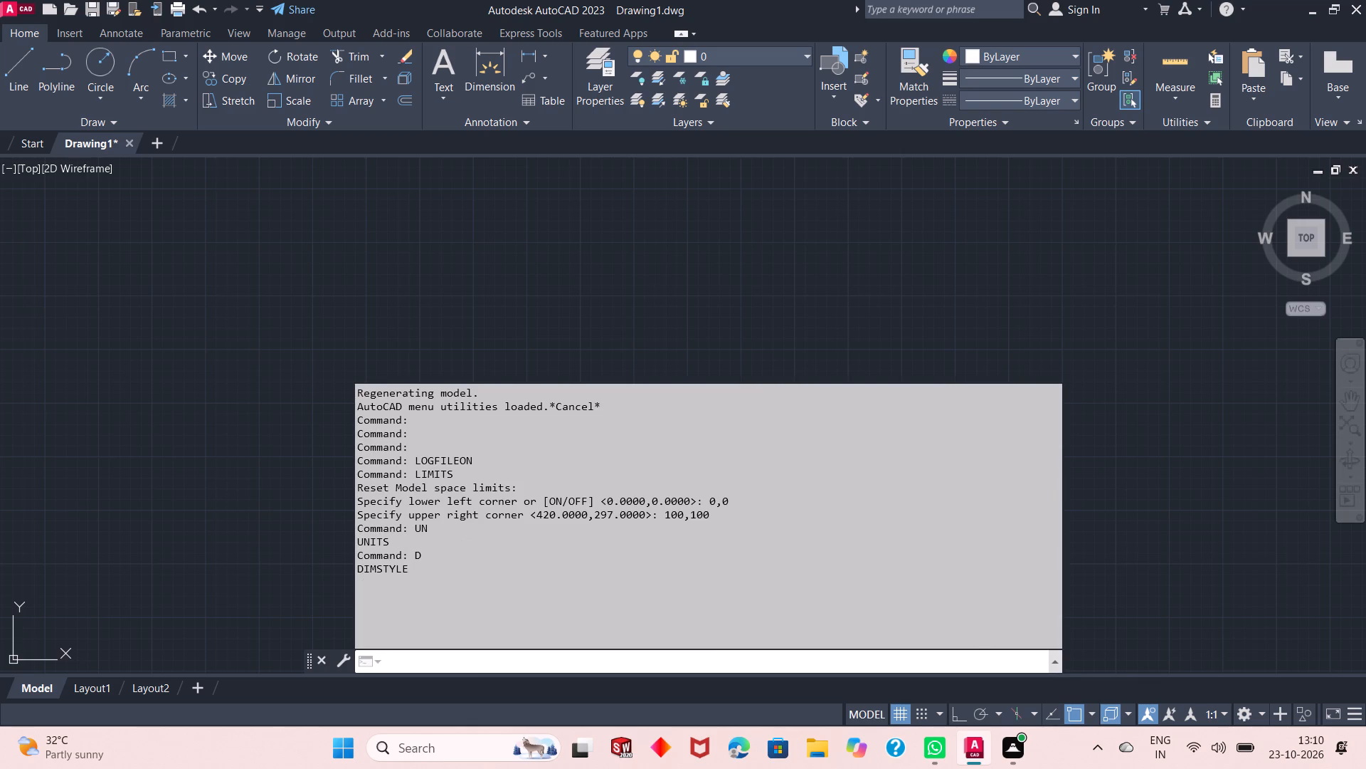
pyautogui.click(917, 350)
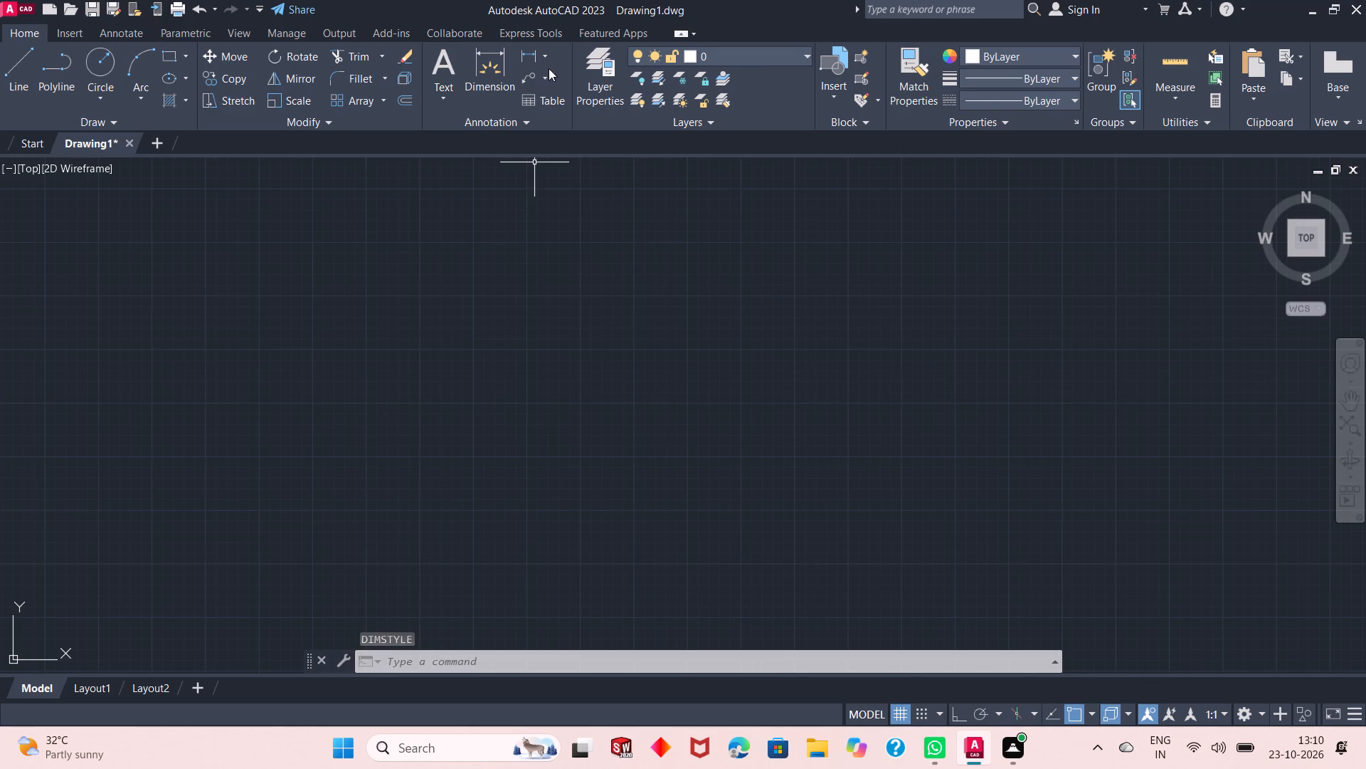
# Create three new layers in the Layer Properties Manager.
pyautogui.click(584, 71)
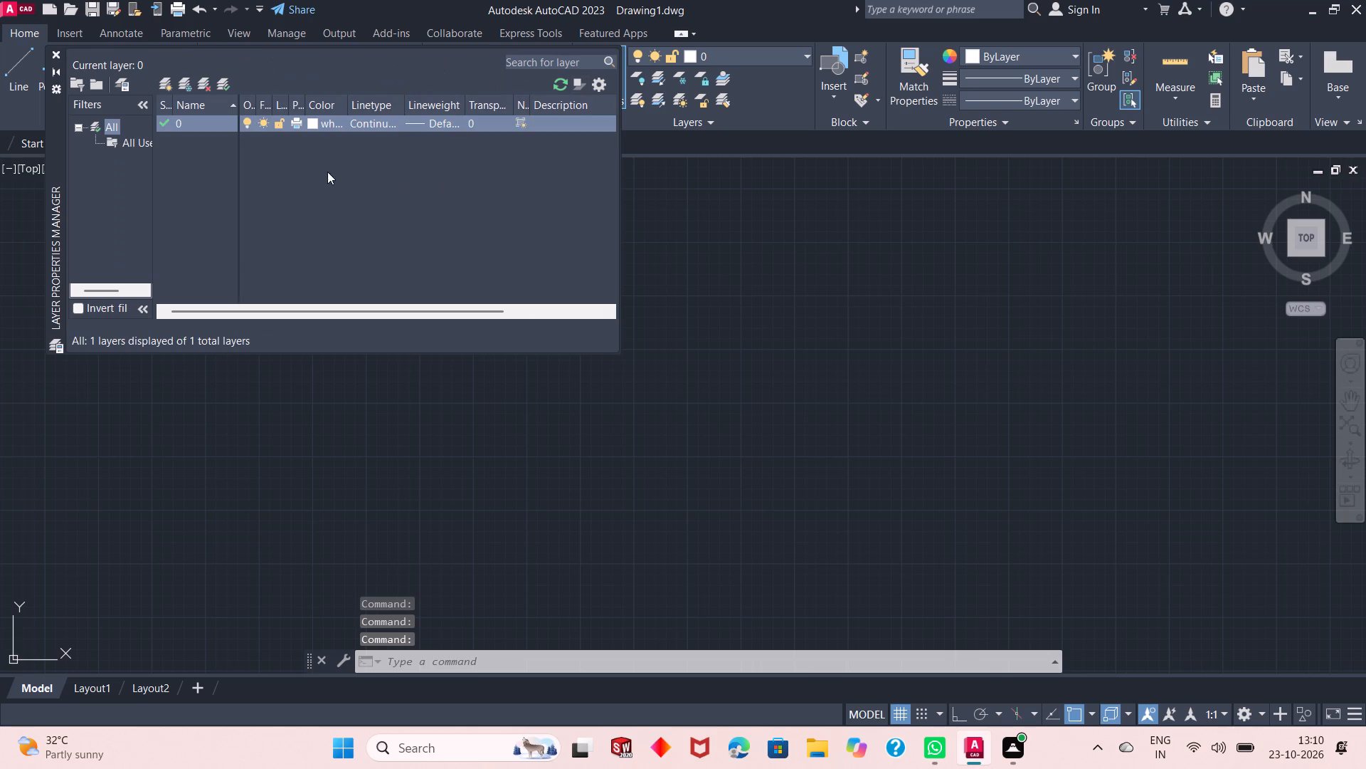
pyautogui.tripleClick(166, 80)
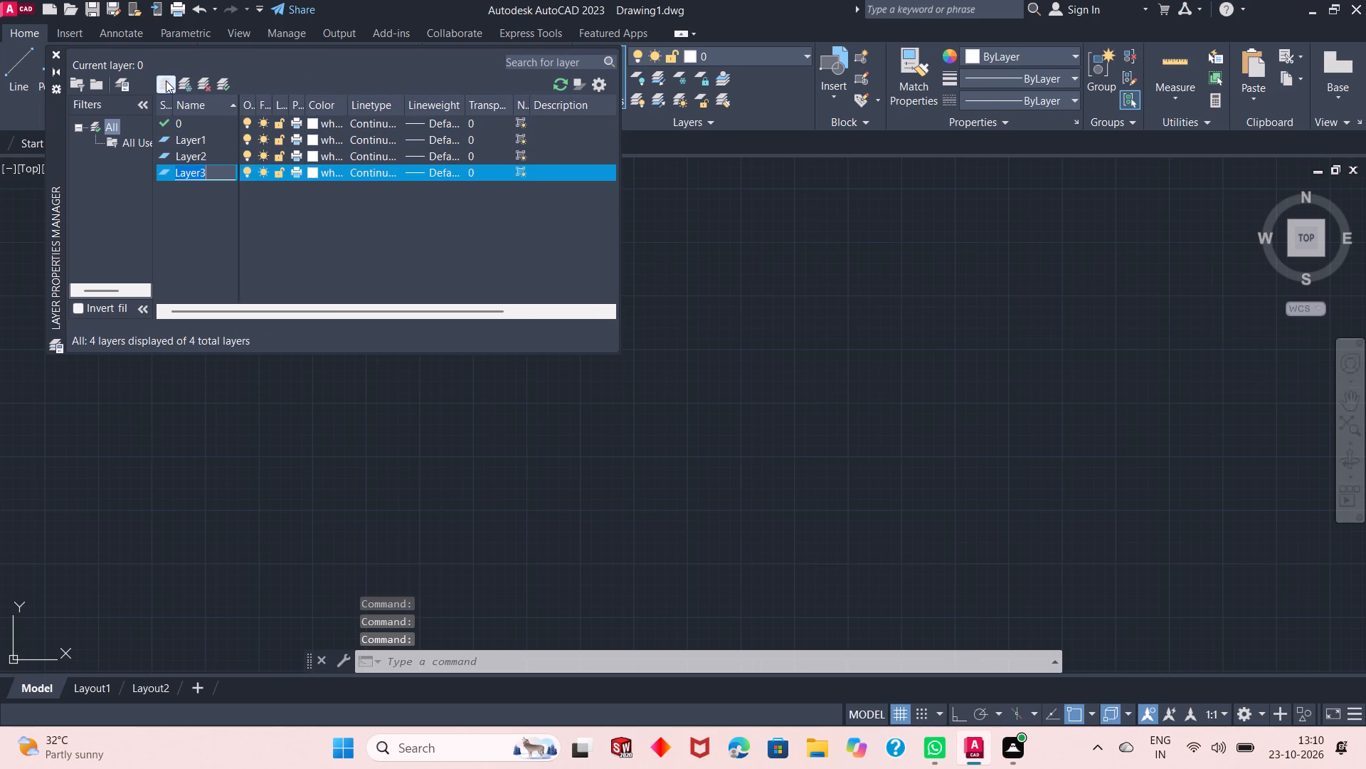
# Set Layer1's color to yellow, index color 50.
pyautogui.click(314, 144)
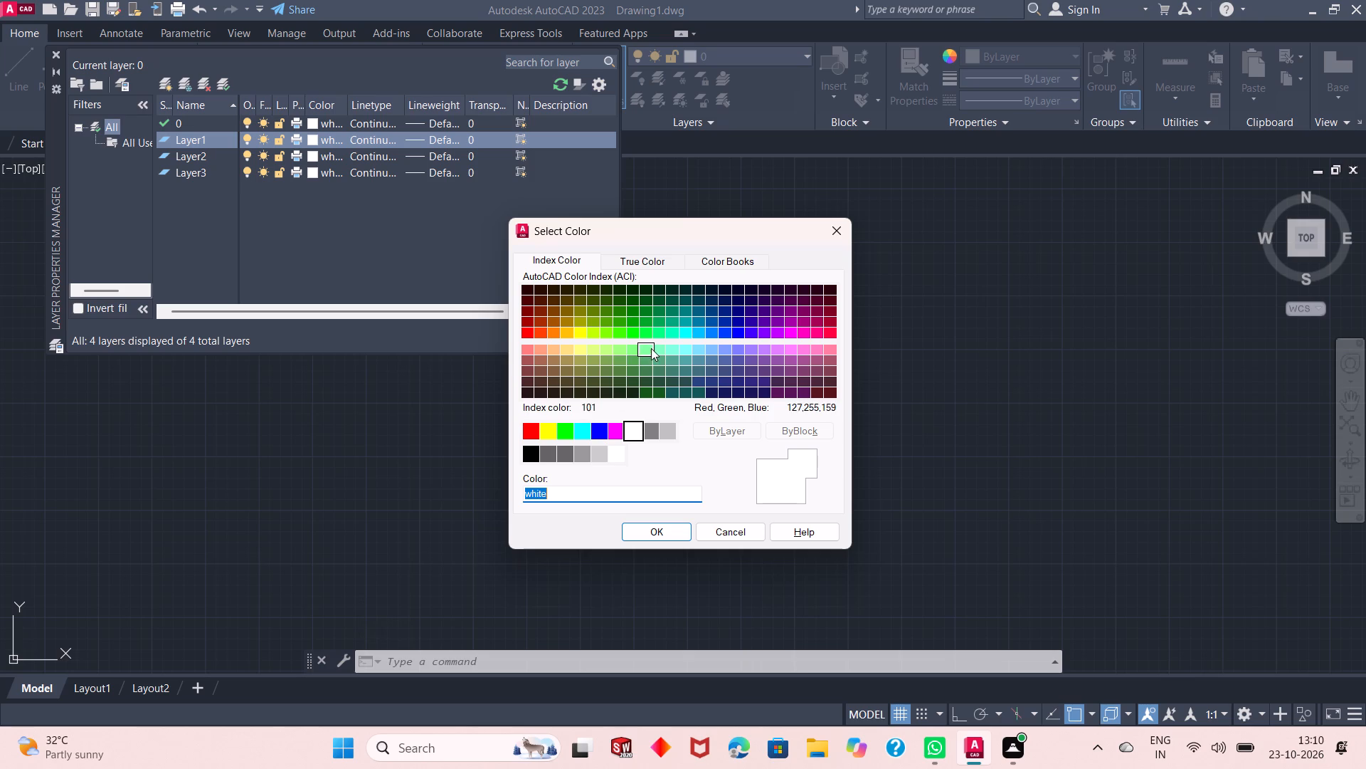
pyautogui.click(585, 333)
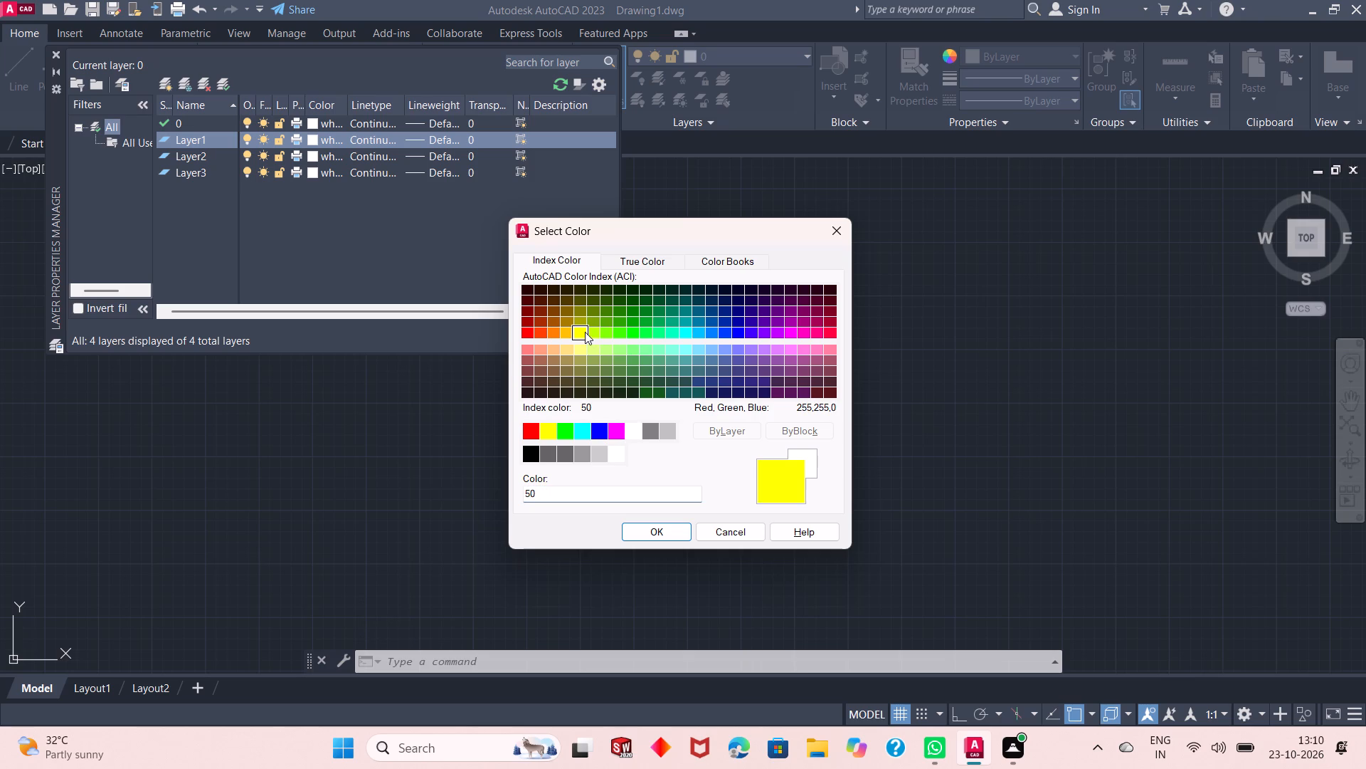
pyautogui.click(658, 530)
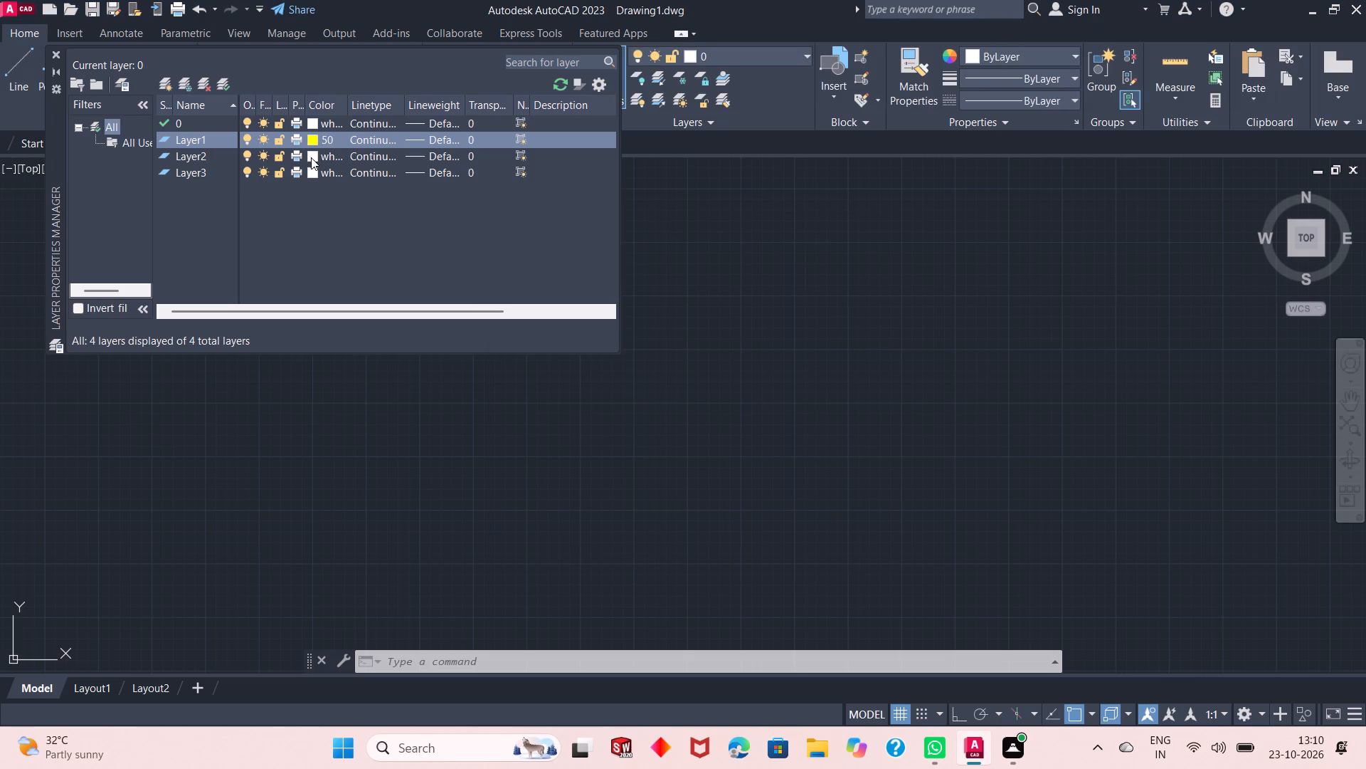
# Set Layer2's color to pink, index color 230.
pyautogui.click(310, 157)
pyautogui.click(617, 434)
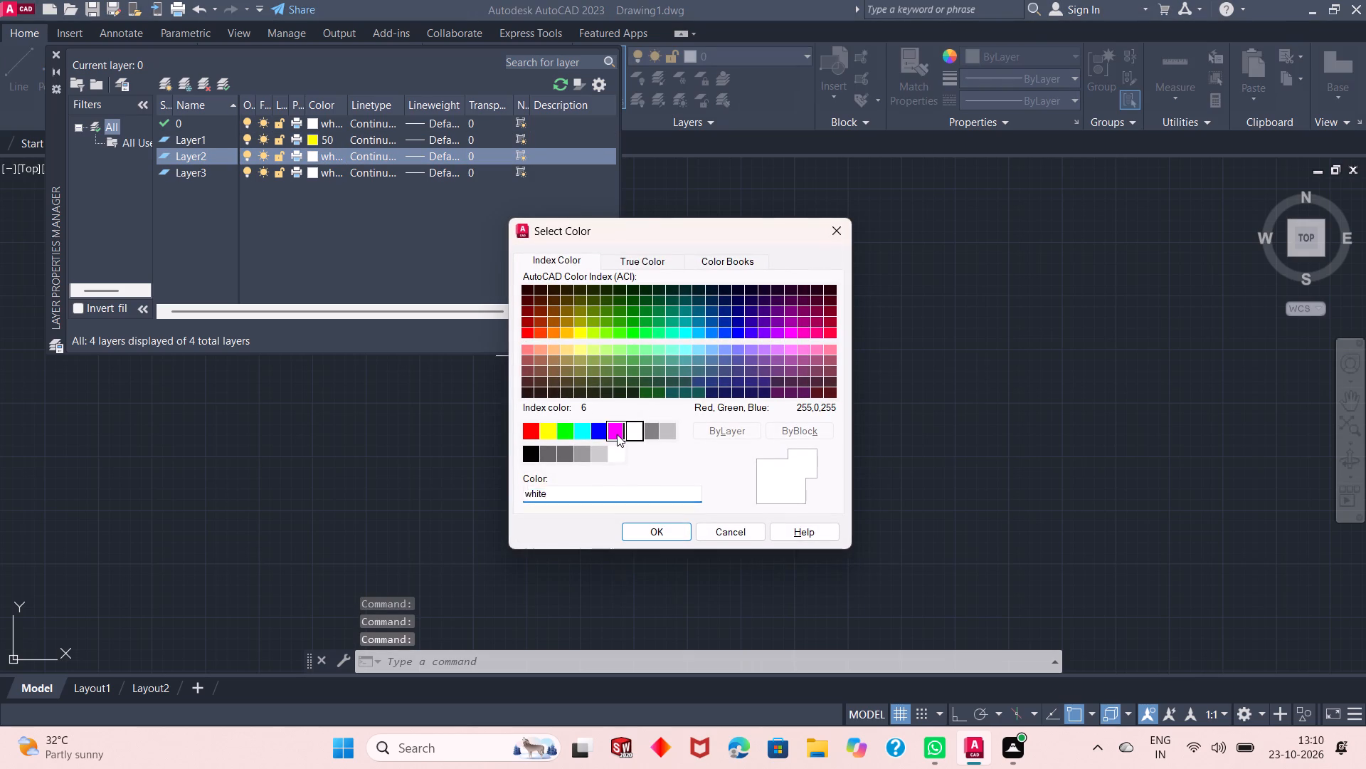
pyautogui.click(805, 332)
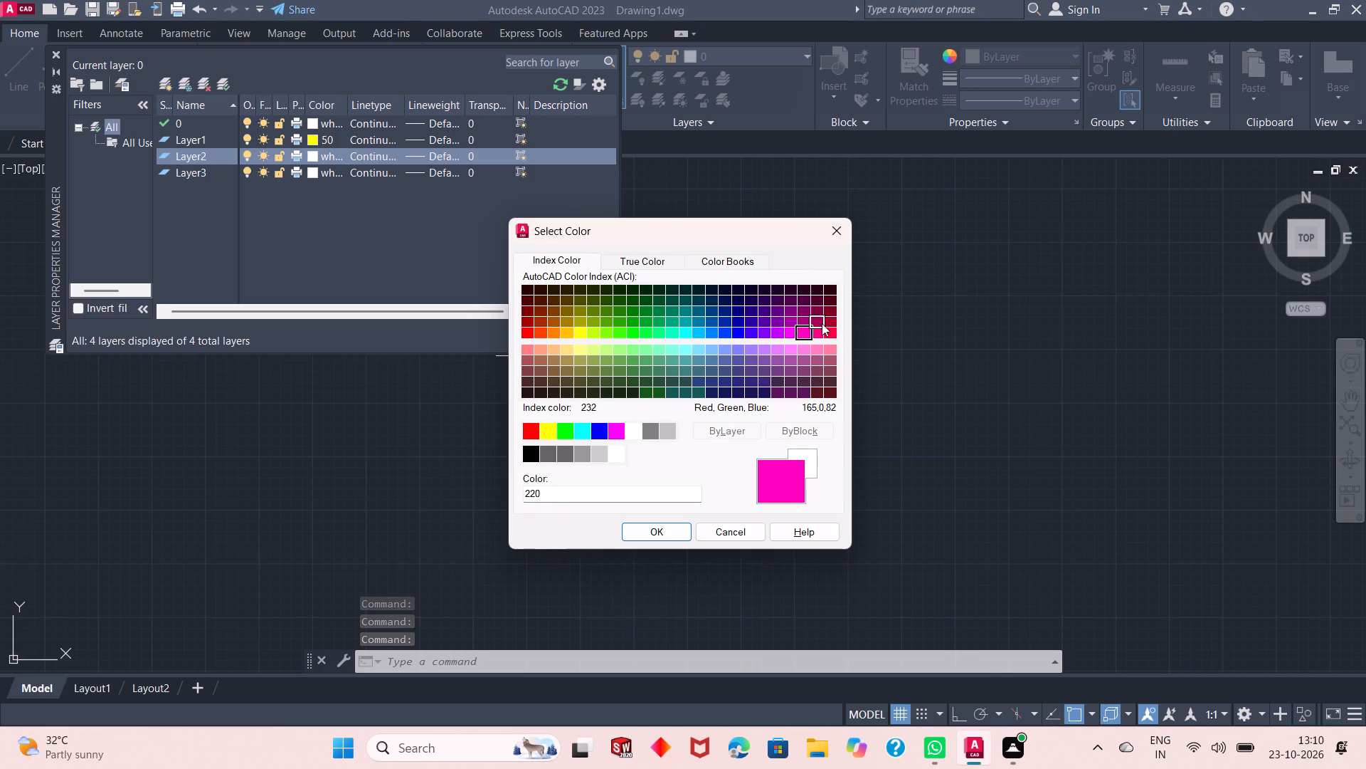
pyautogui.click(816, 333)
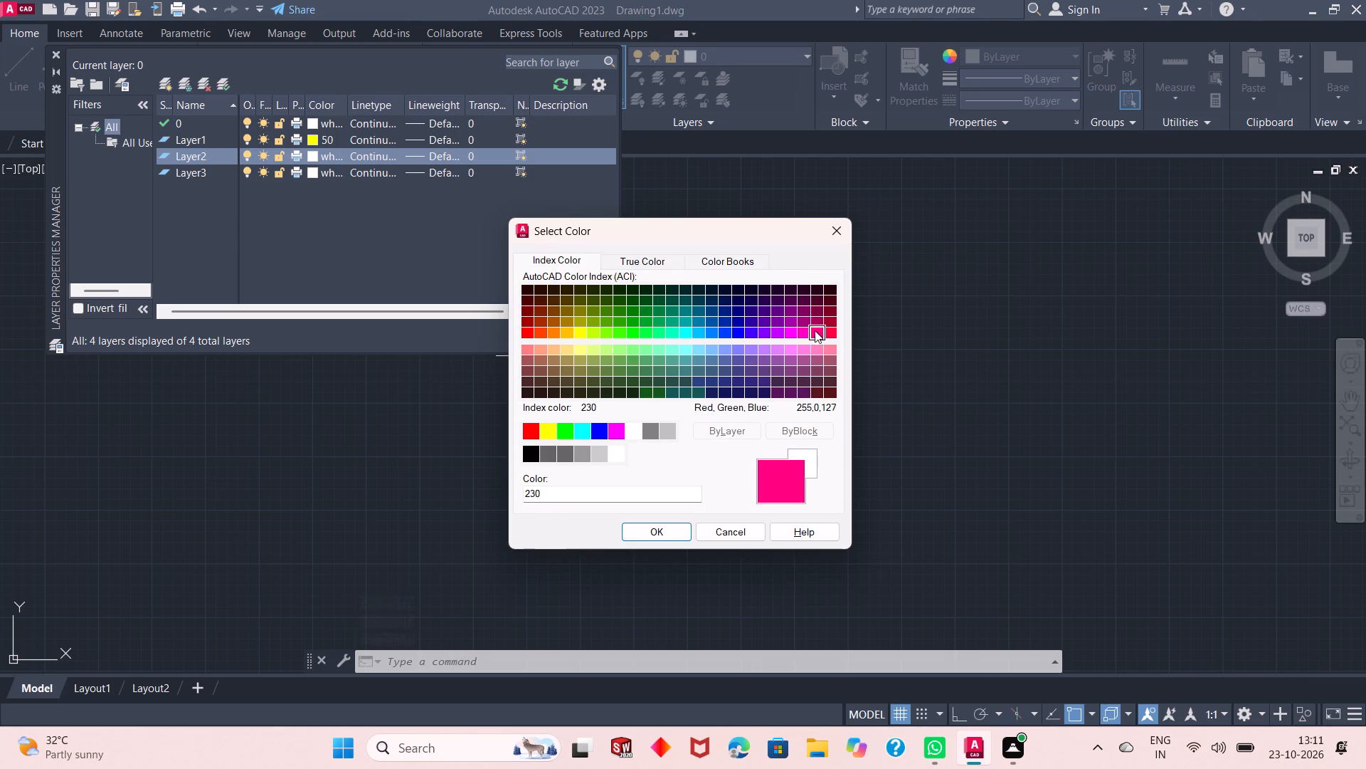
pyautogui.click(684, 534)
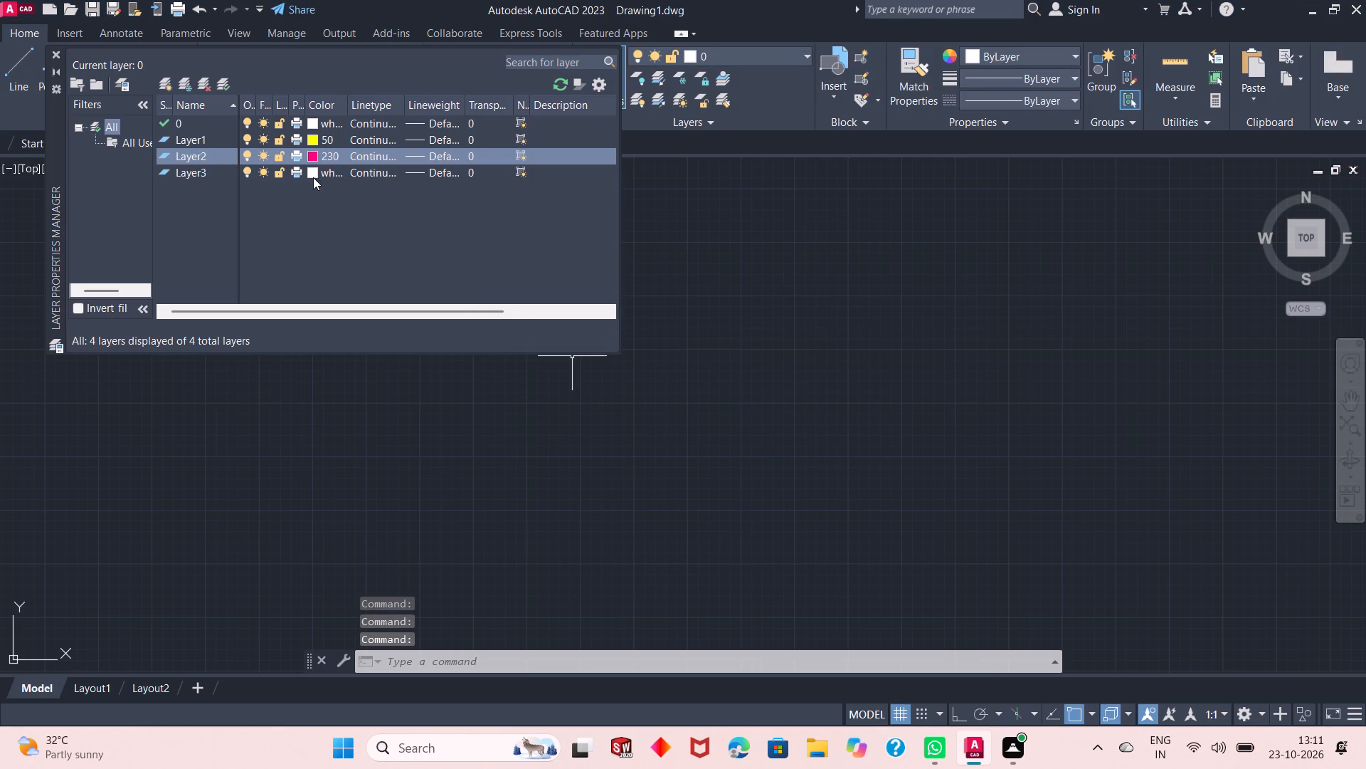
# Set Layer3's color to light purple, index color 191.
pyautogui.click(308, 174)
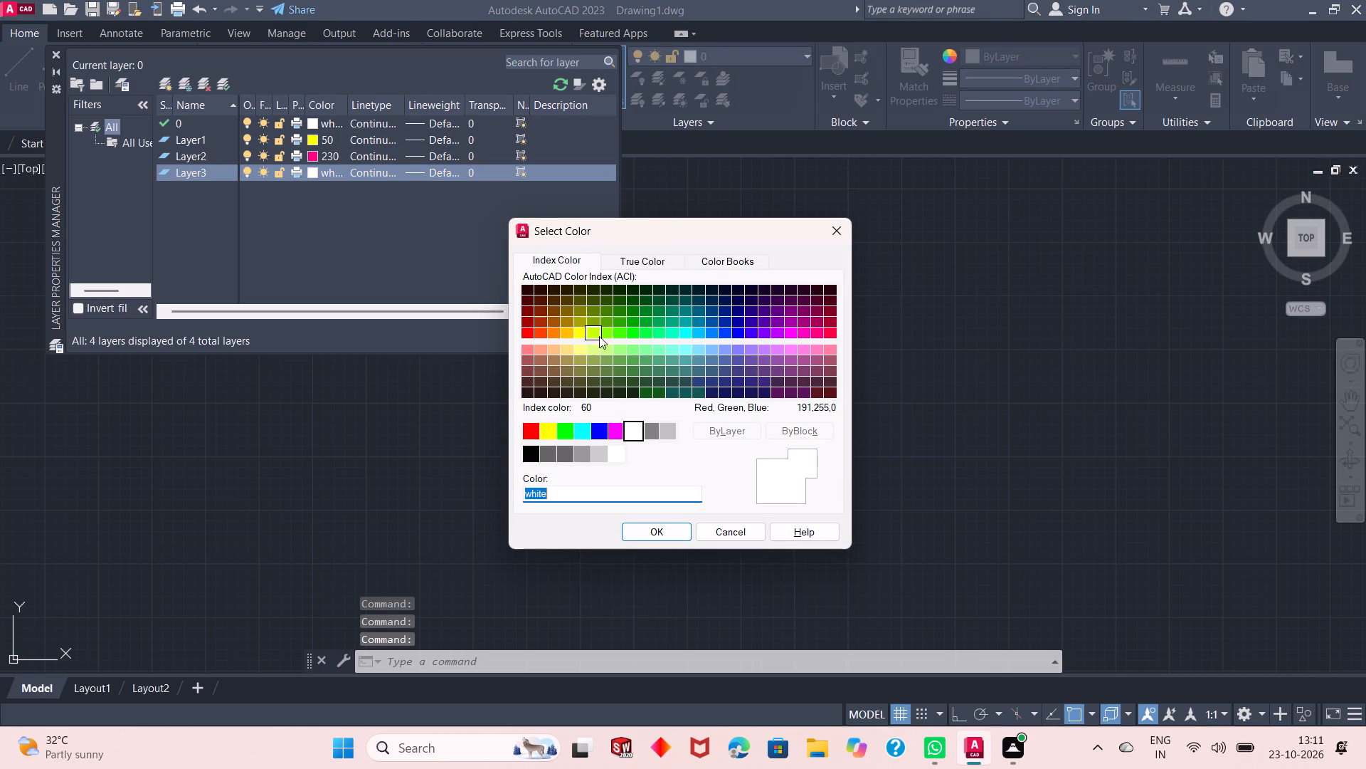
pyautogui.click(605, 330)
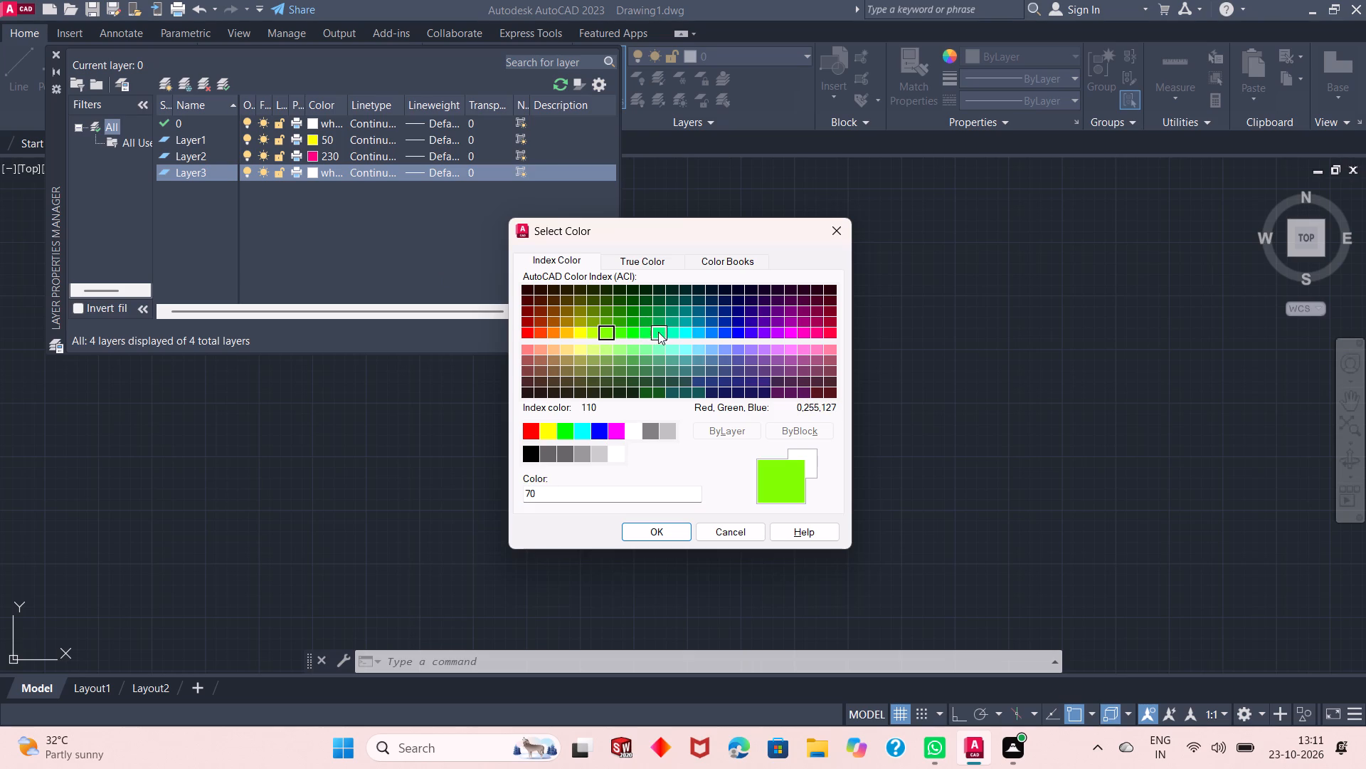
pyautogui.click(715, 333)
pyautogui.click(716, 353)
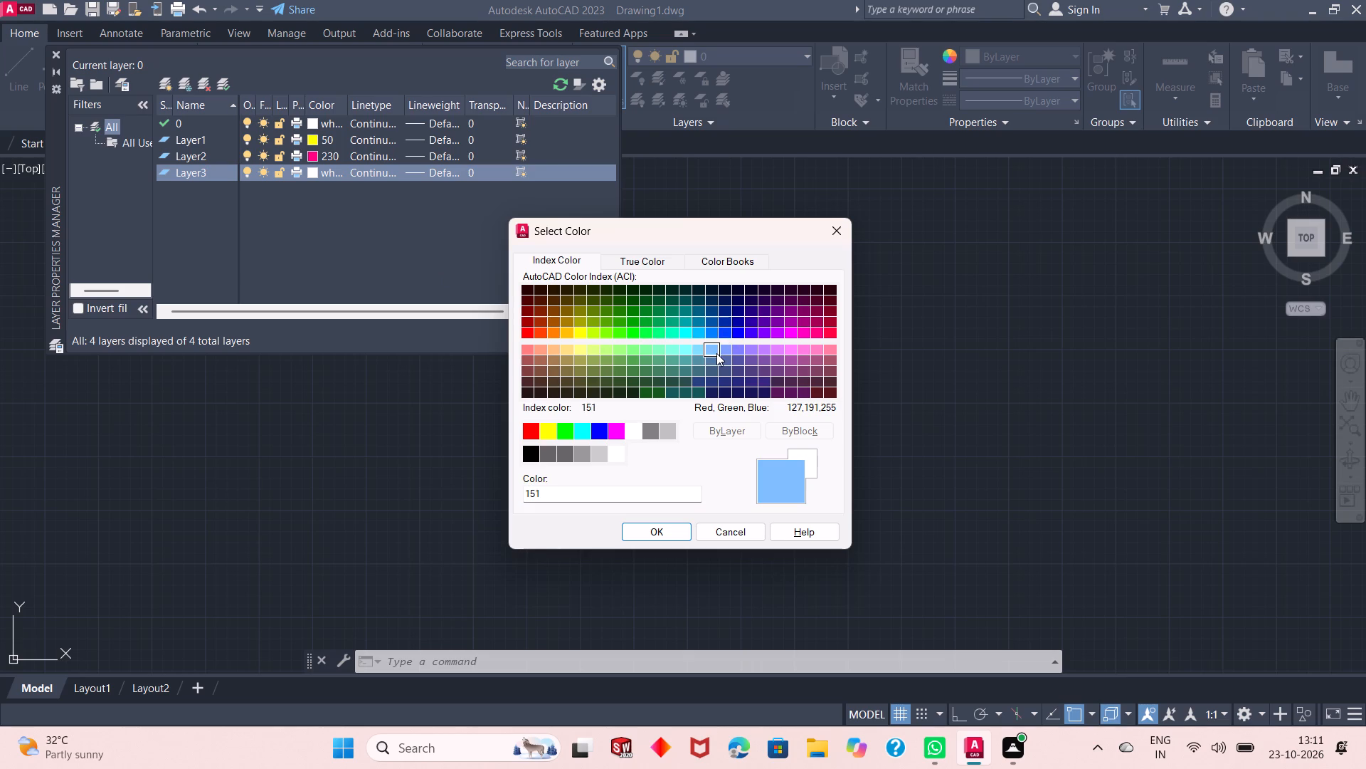
pyautogui.click(726, 343)
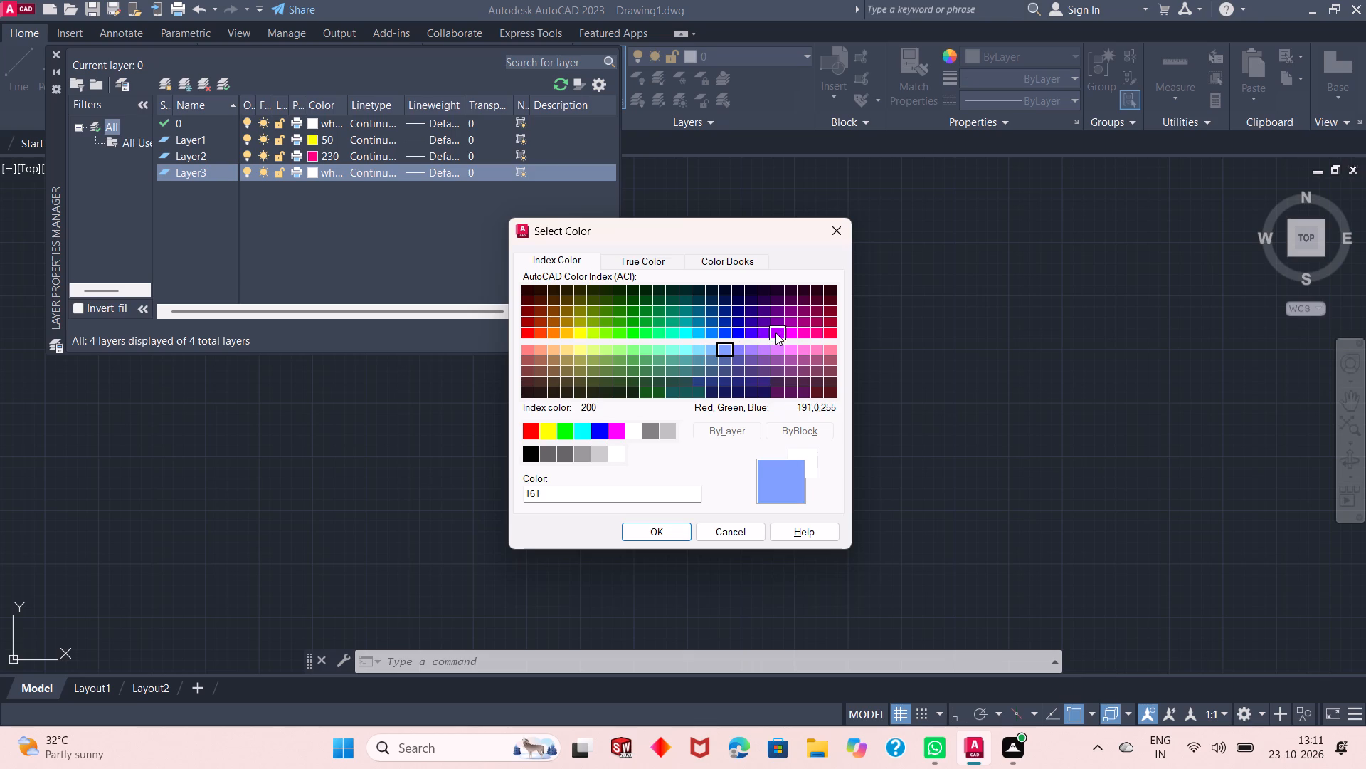
pyautogui.click(775, 333)
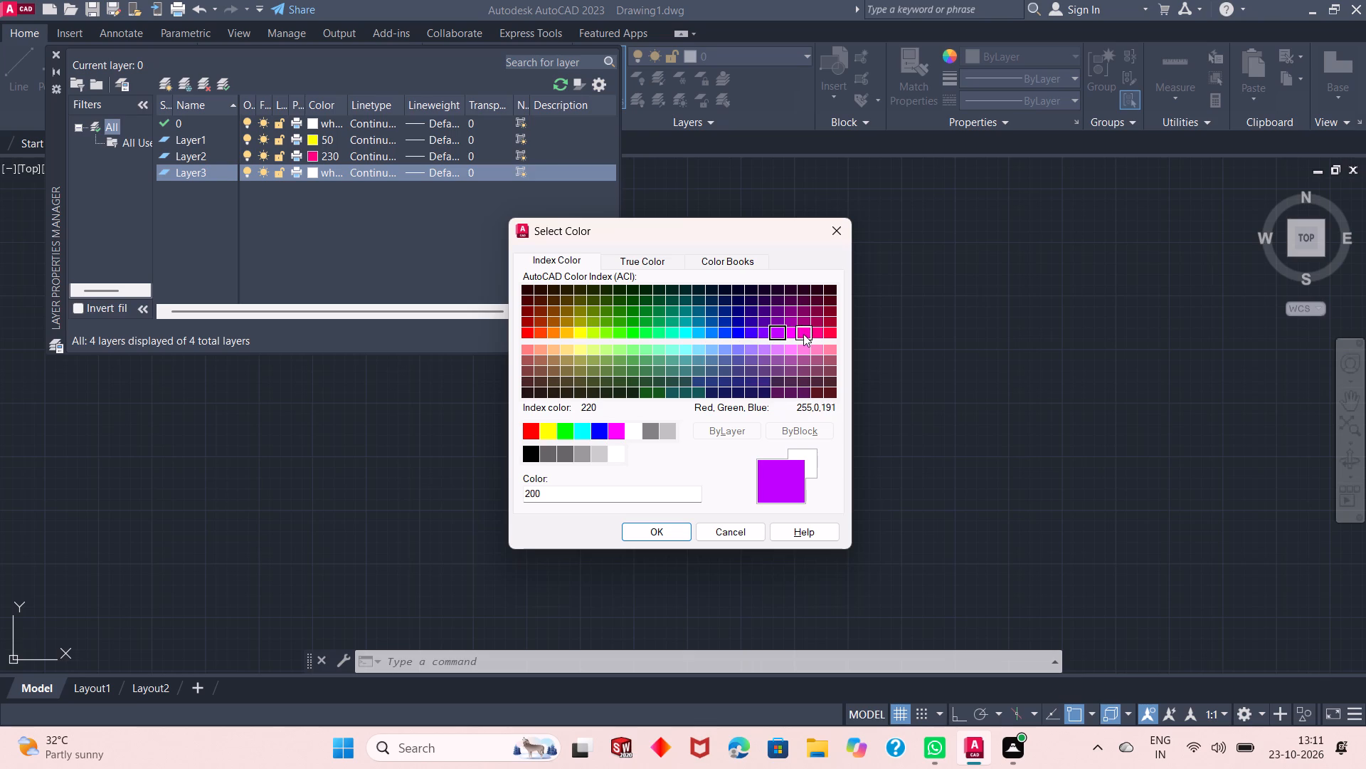
pyautogui.click(613, 431)
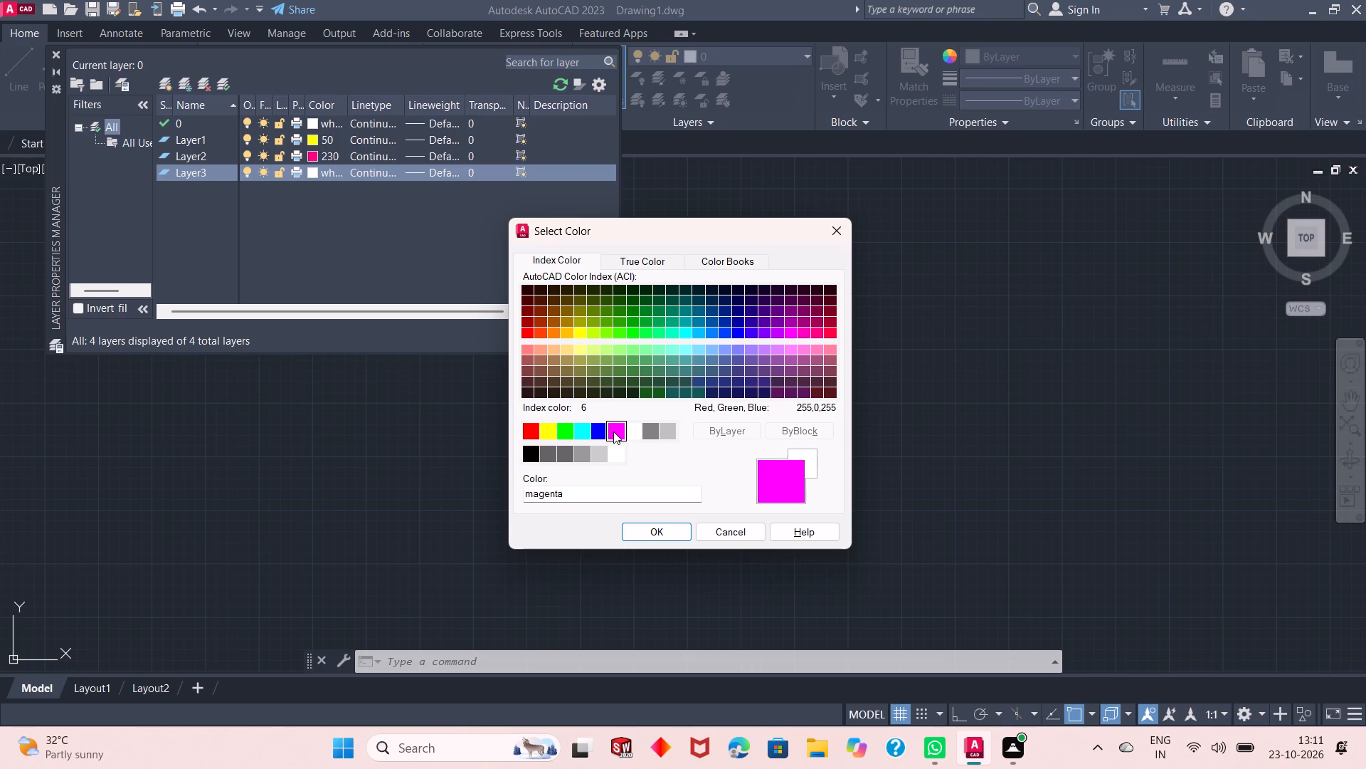
pyautogui.click(771, 347)
pyautogui.click(651, 528)
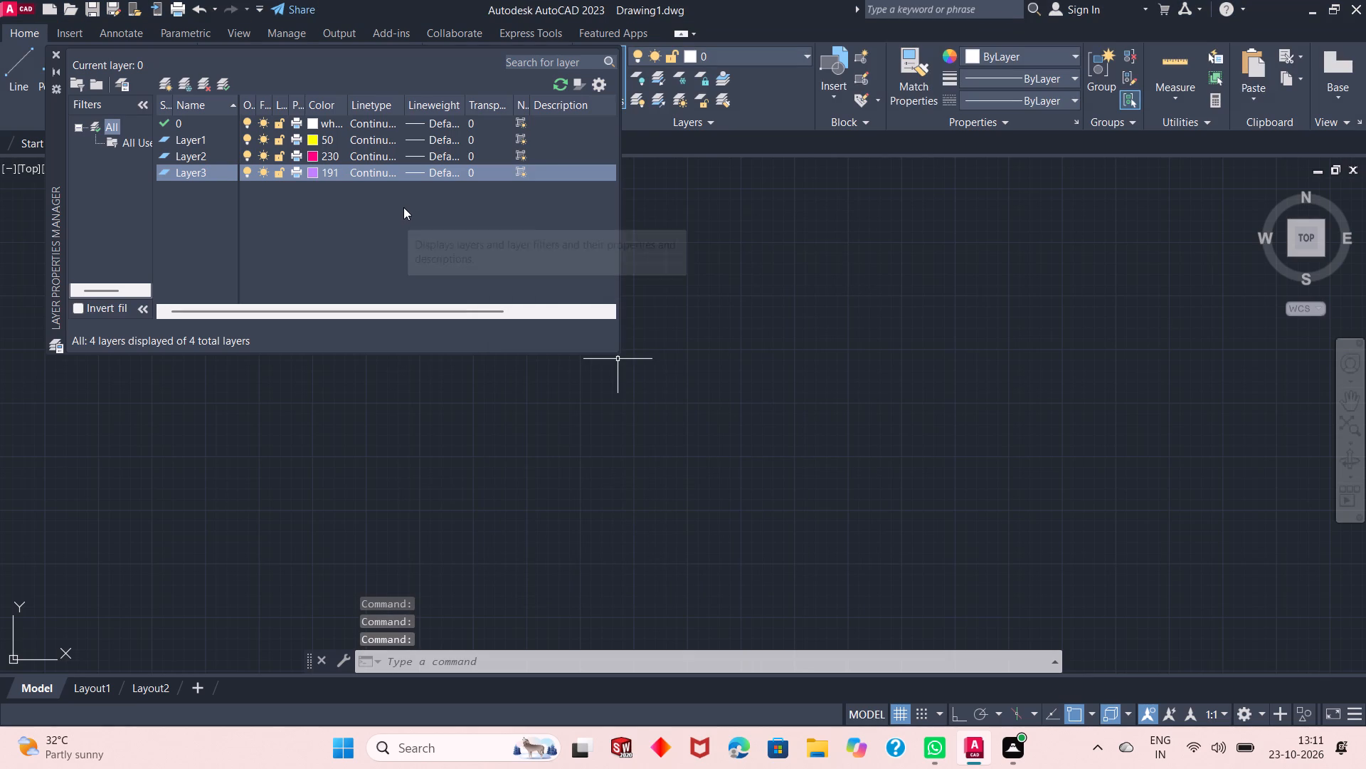
# Make Layer3 the current layer and close the Layer Properties Manager.
pyautogui.click(226, 81)
pyautogui.click(226, 80)
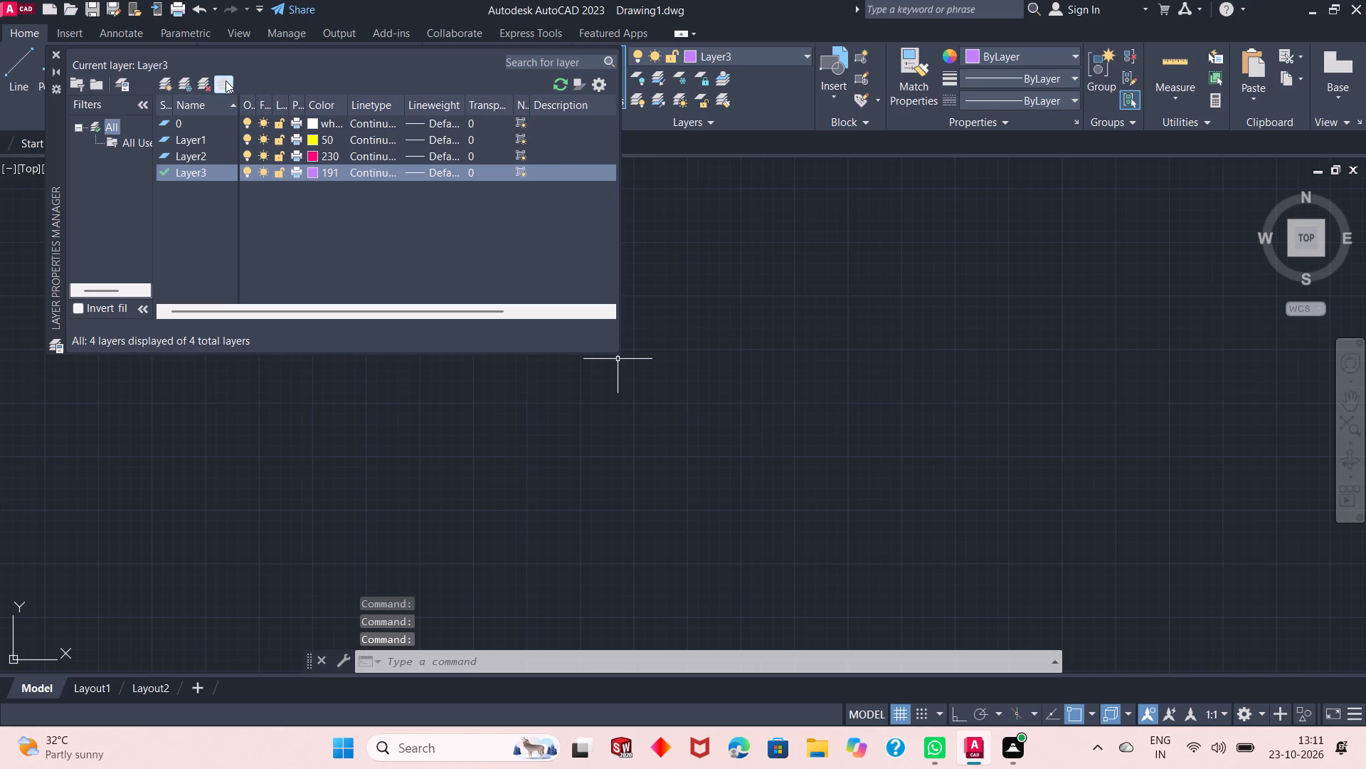
pyautogui.click(58, 53)
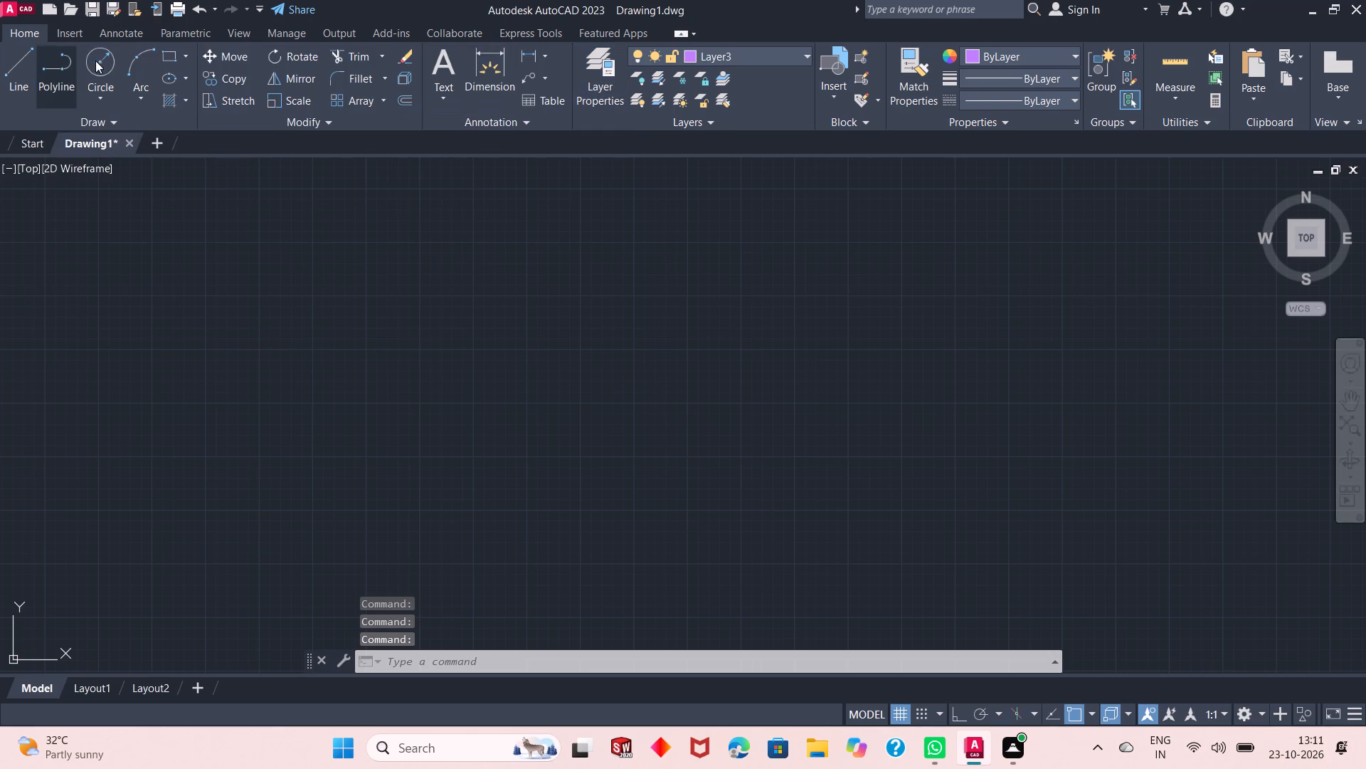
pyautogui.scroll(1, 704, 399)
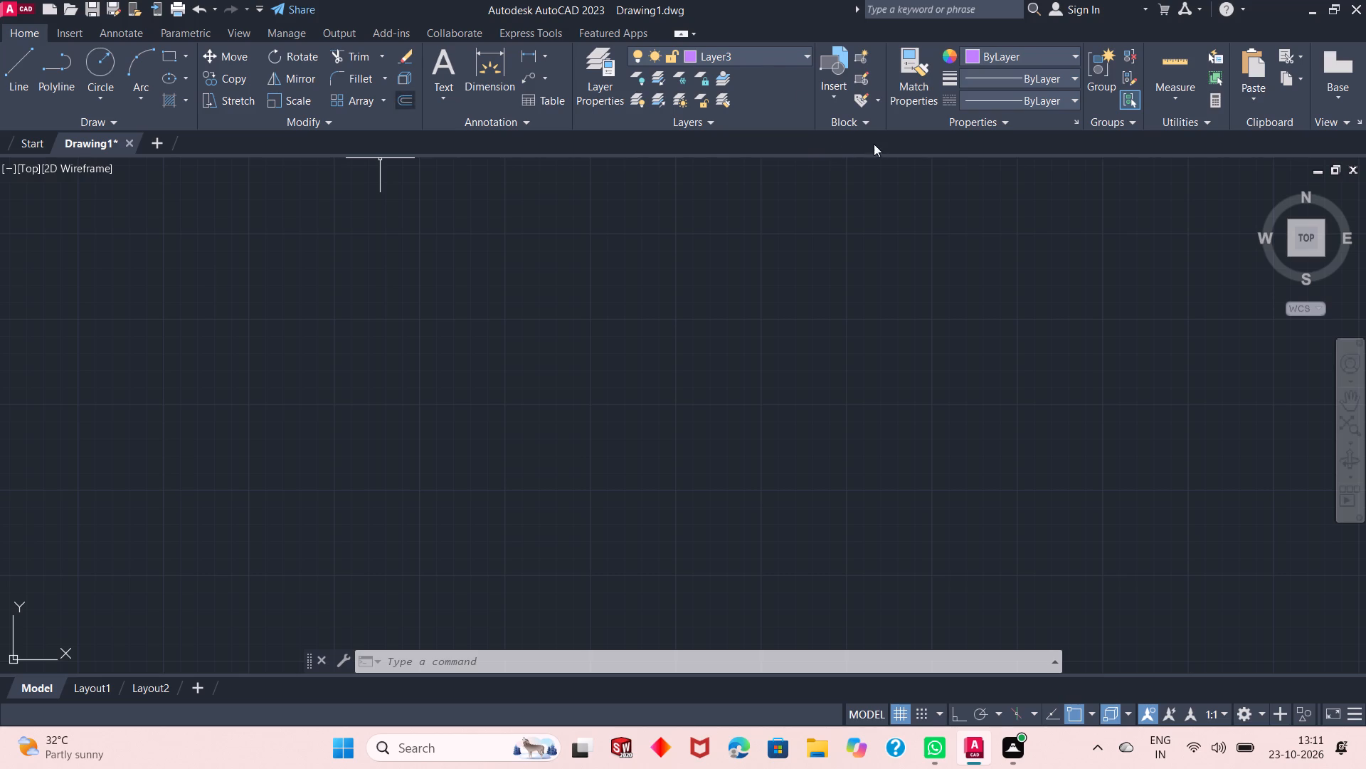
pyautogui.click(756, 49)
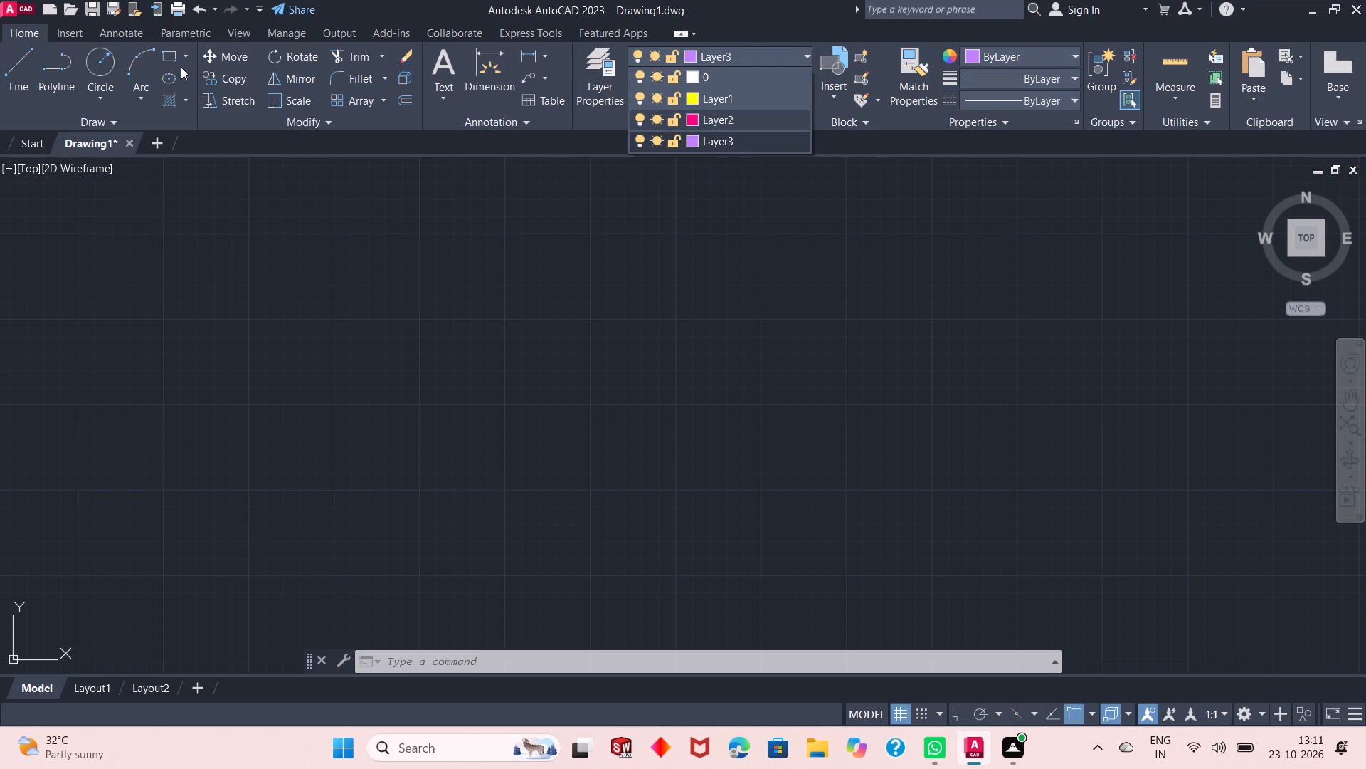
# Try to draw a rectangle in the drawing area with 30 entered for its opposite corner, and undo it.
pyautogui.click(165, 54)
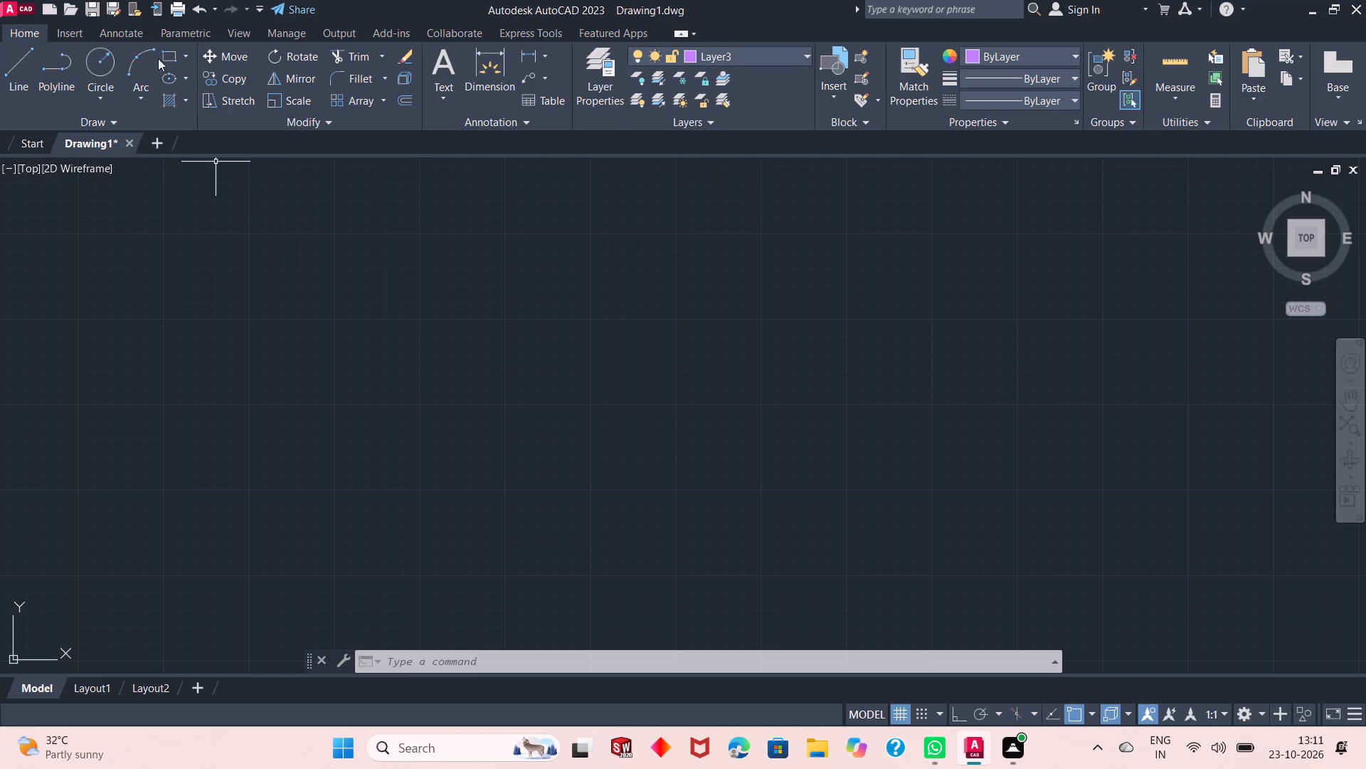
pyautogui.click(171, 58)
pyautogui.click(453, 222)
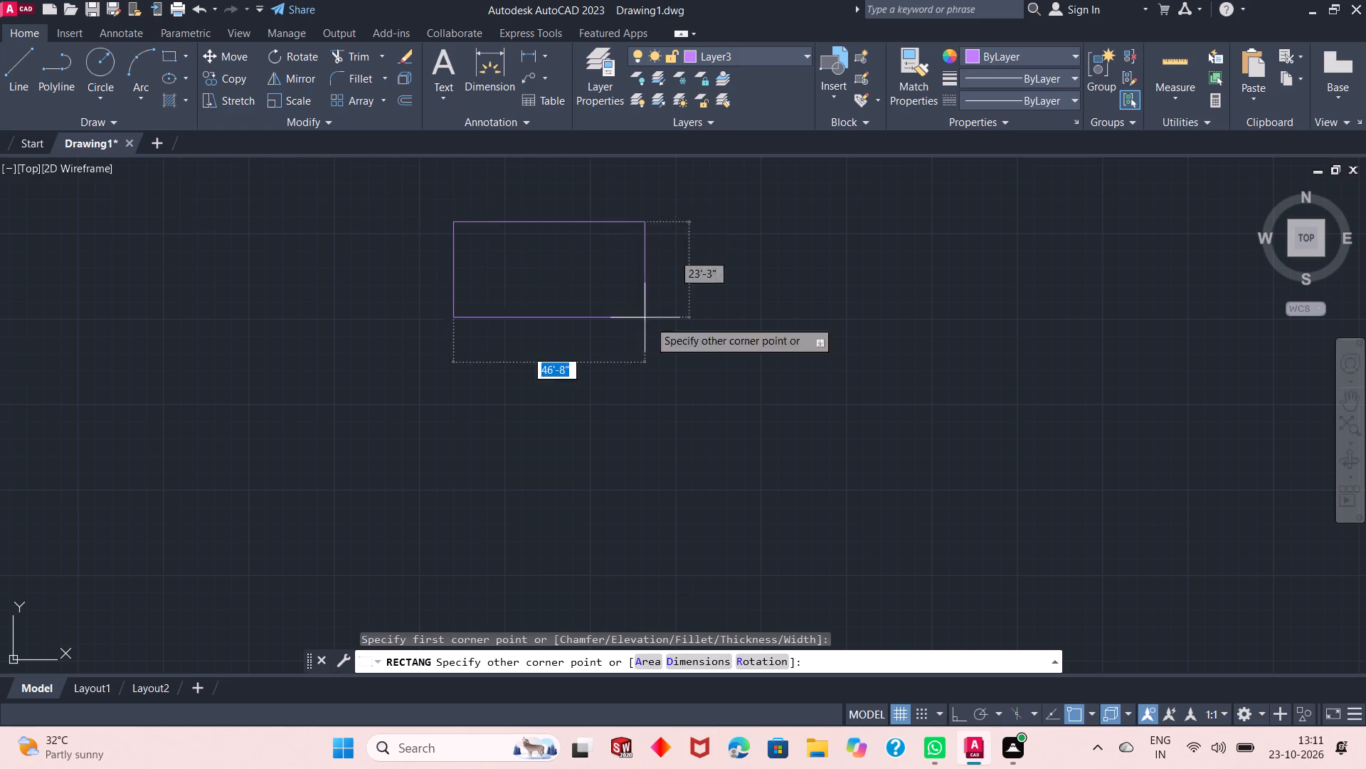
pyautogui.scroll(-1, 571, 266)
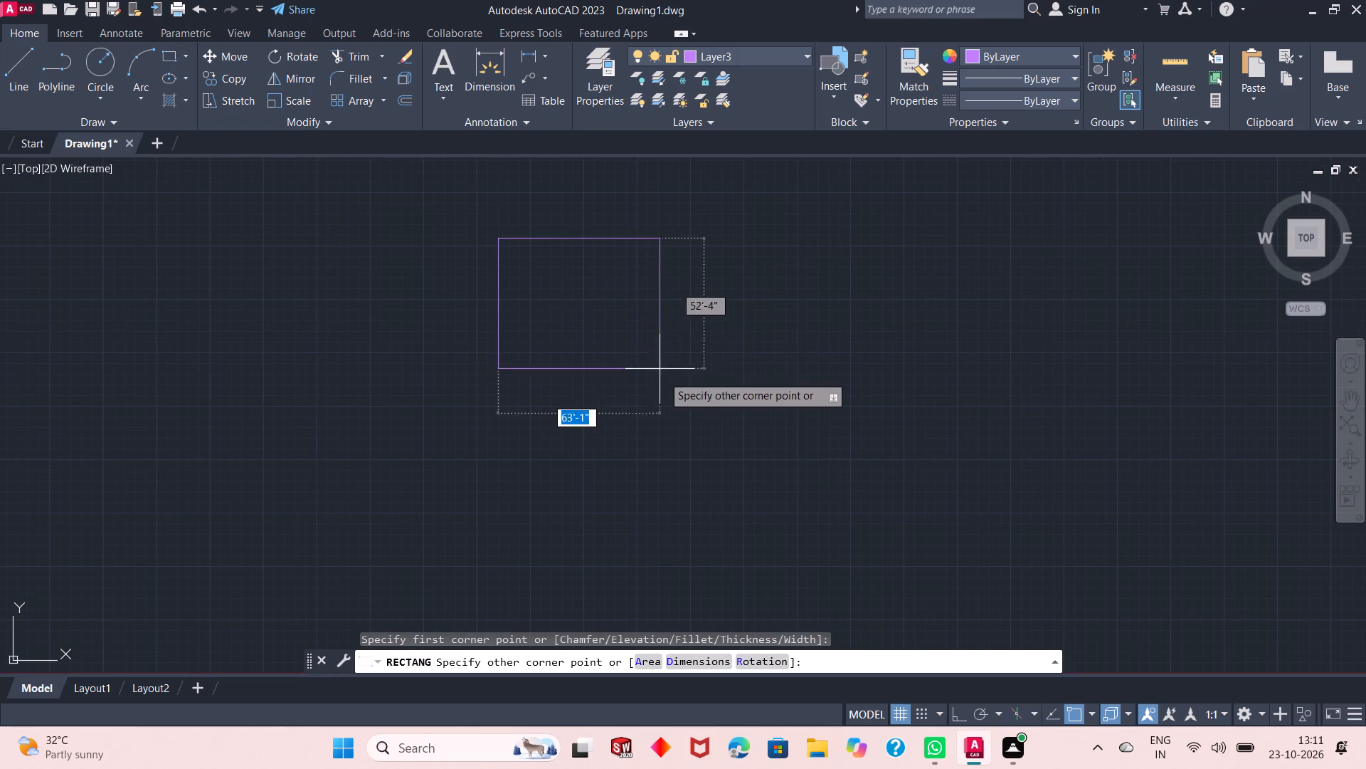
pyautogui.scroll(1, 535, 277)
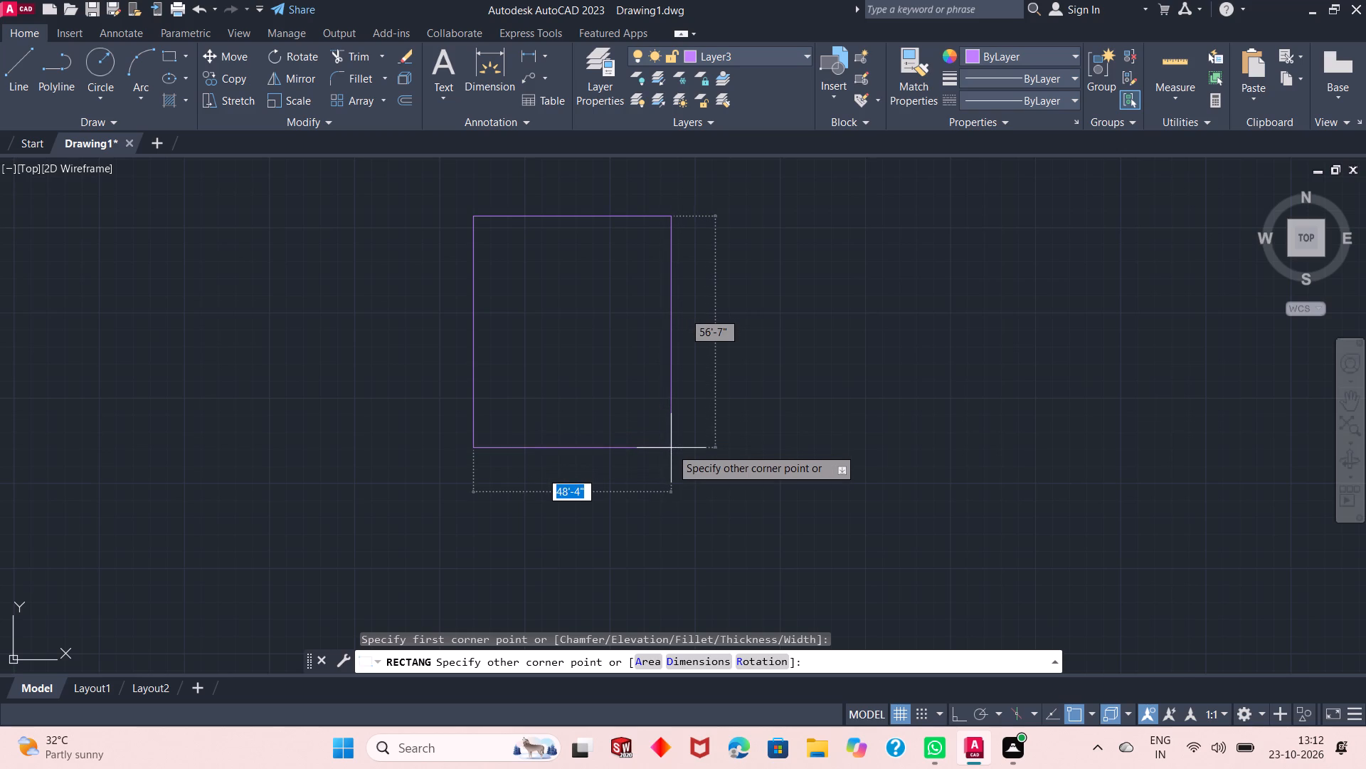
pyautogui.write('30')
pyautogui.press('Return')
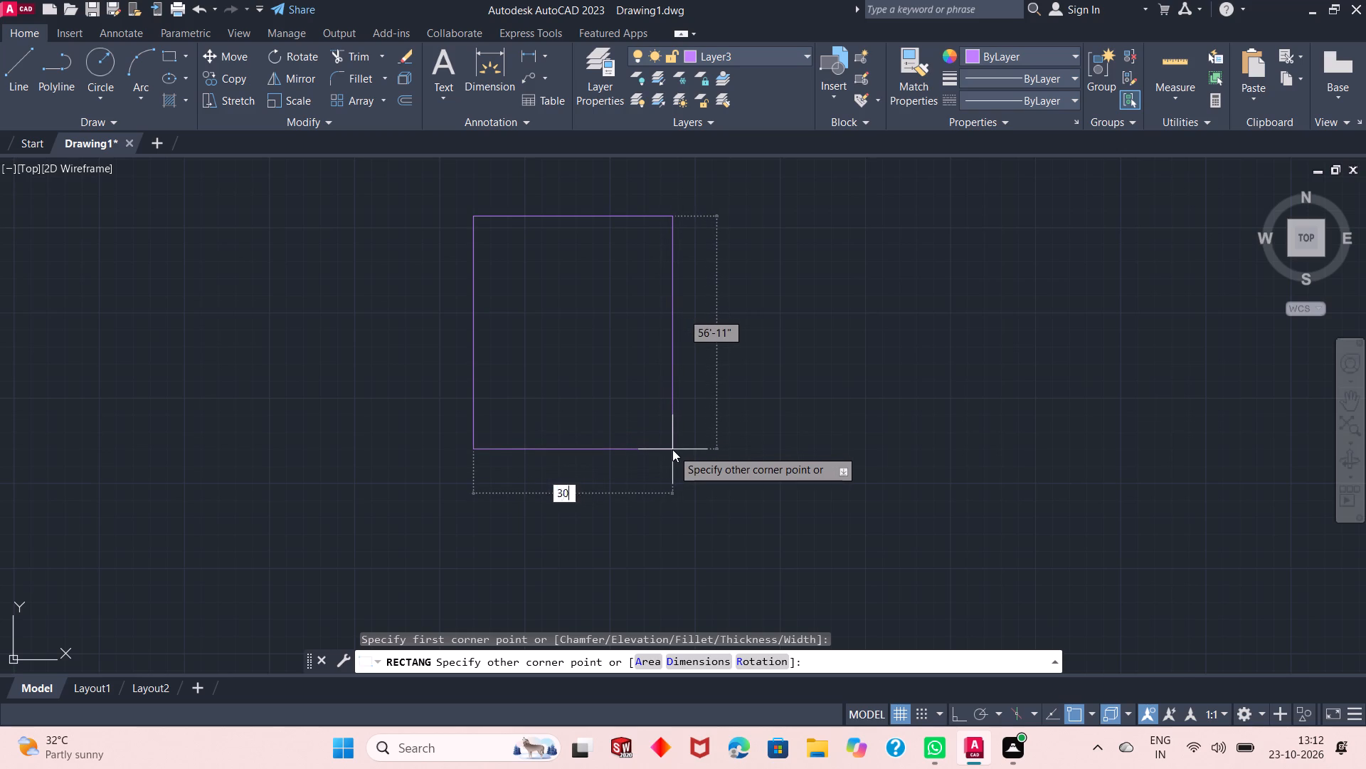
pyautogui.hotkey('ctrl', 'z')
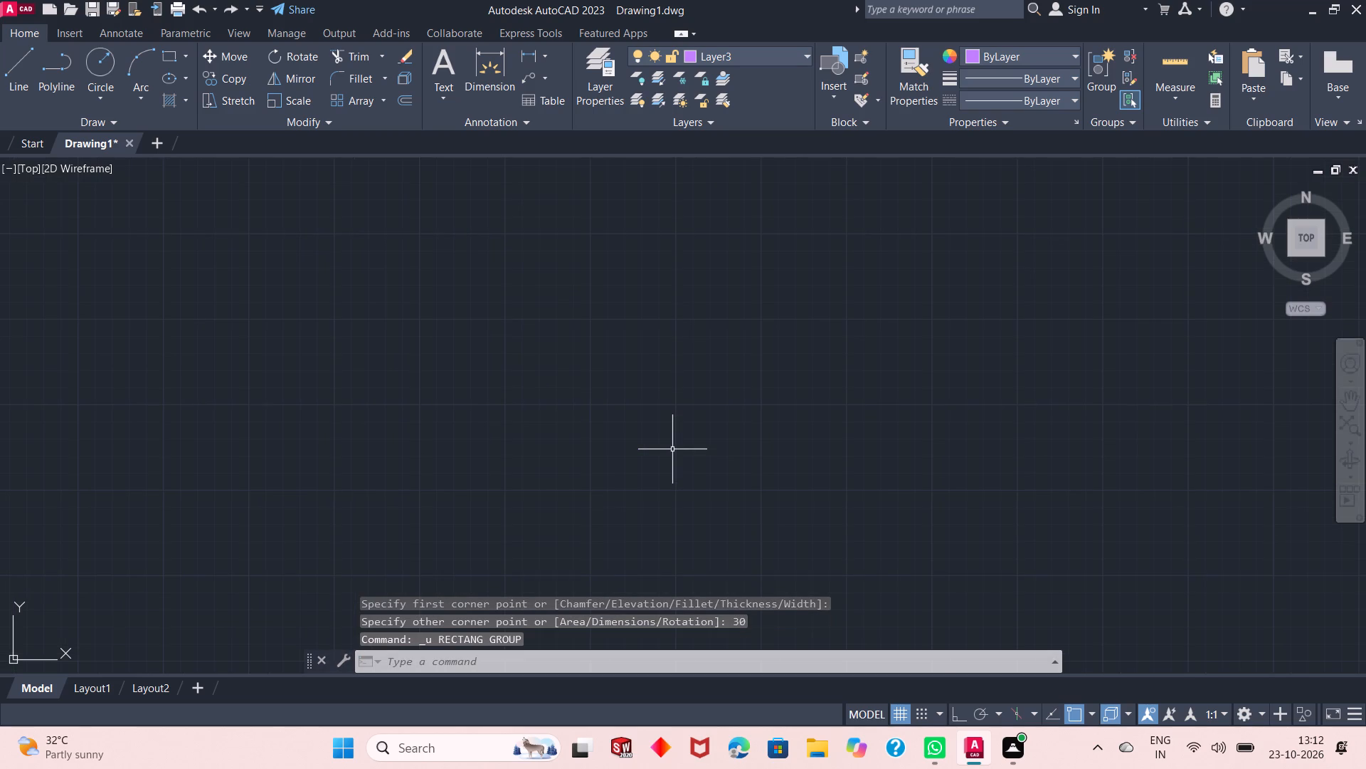
# Draw a rectangle on Layer3 in the drawing area, 30' wide and 48'2" high.
pyautogui.click(174, 56)
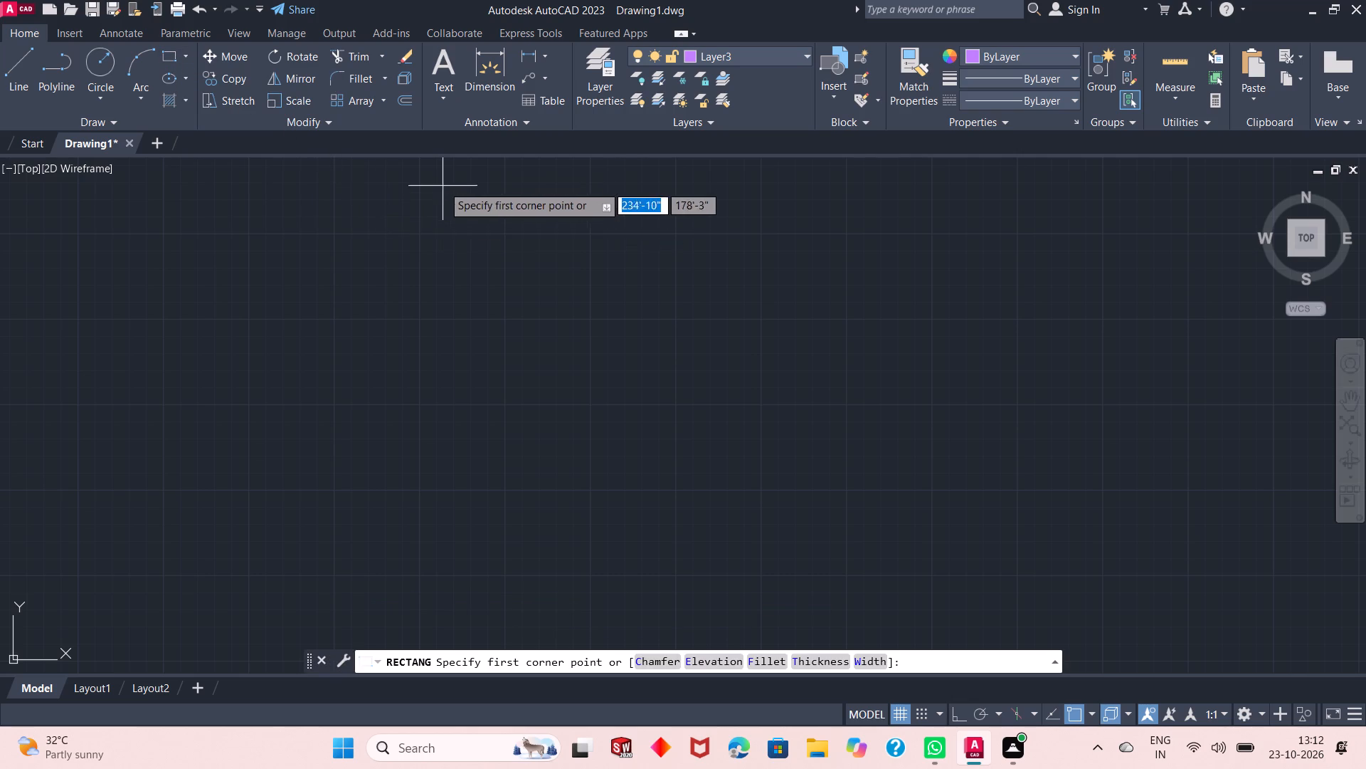
pyautogui.click(476, 241)
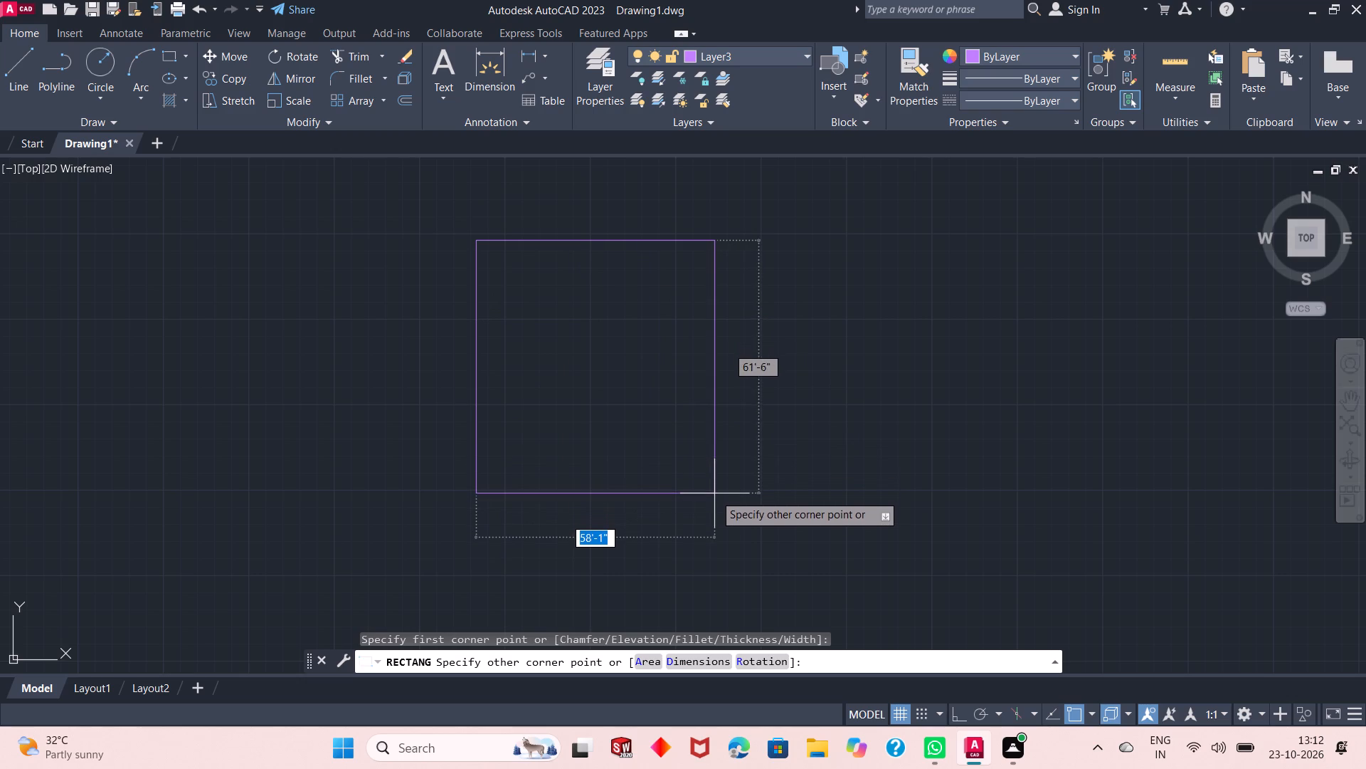
pyautogui.write('30')
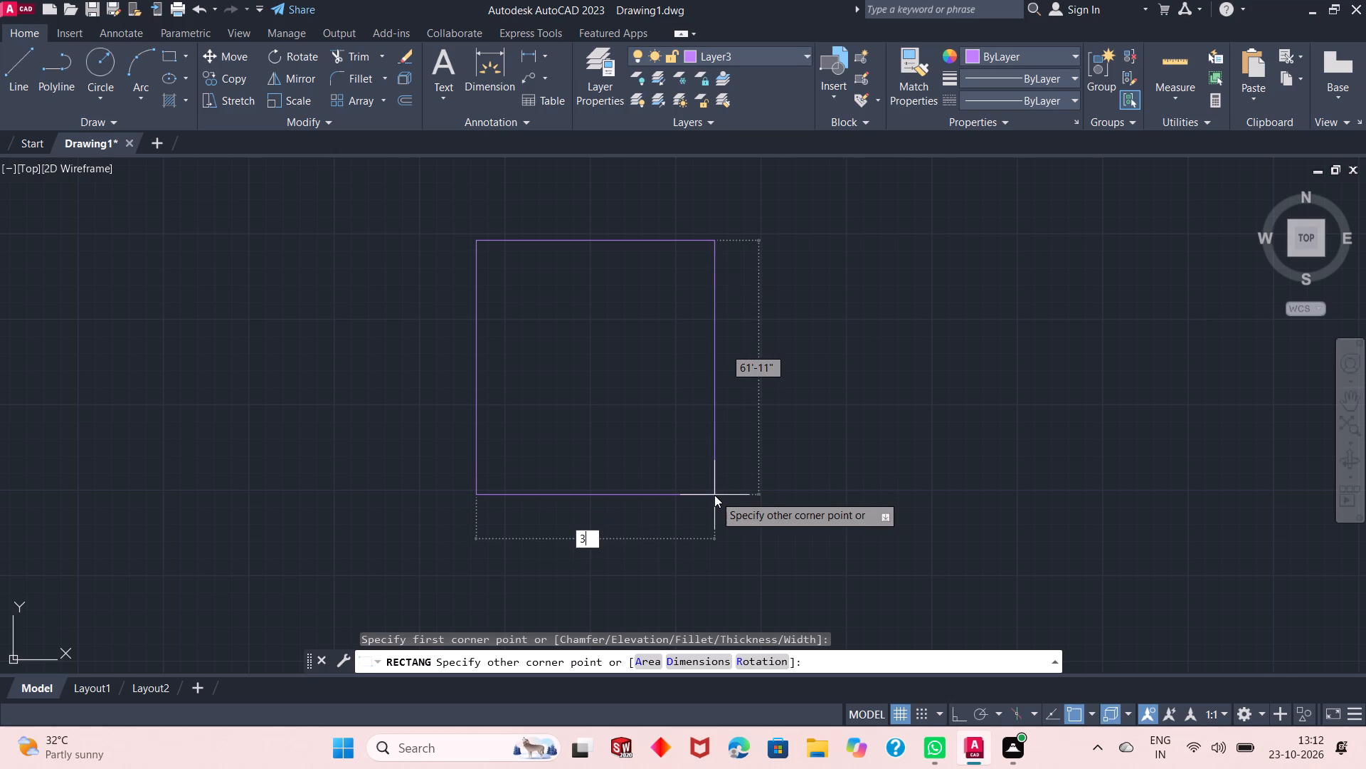
pyautogui.press("'")
pyautogui.press('Tab')
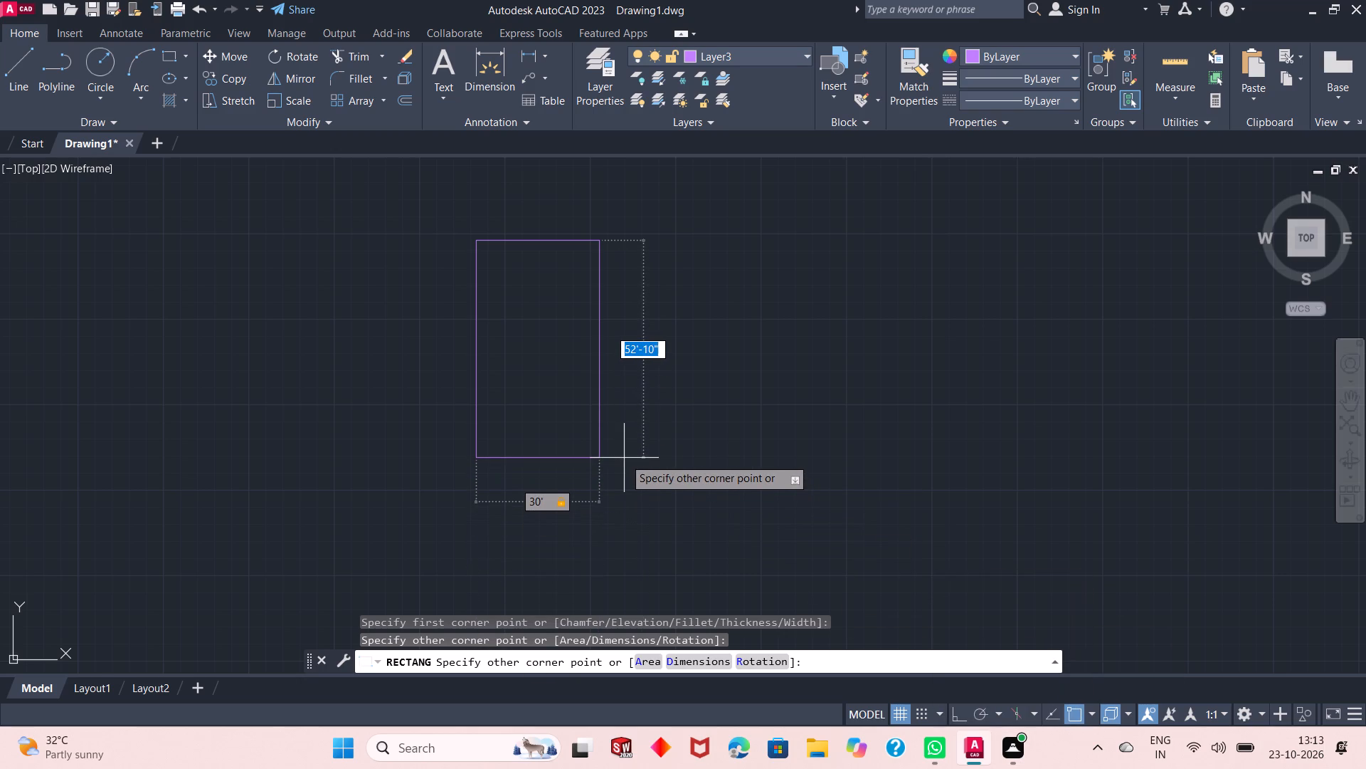
pyautogui.press('3')
pyautogui.press('BackSpace')
pyautogui.press('BackSpace')
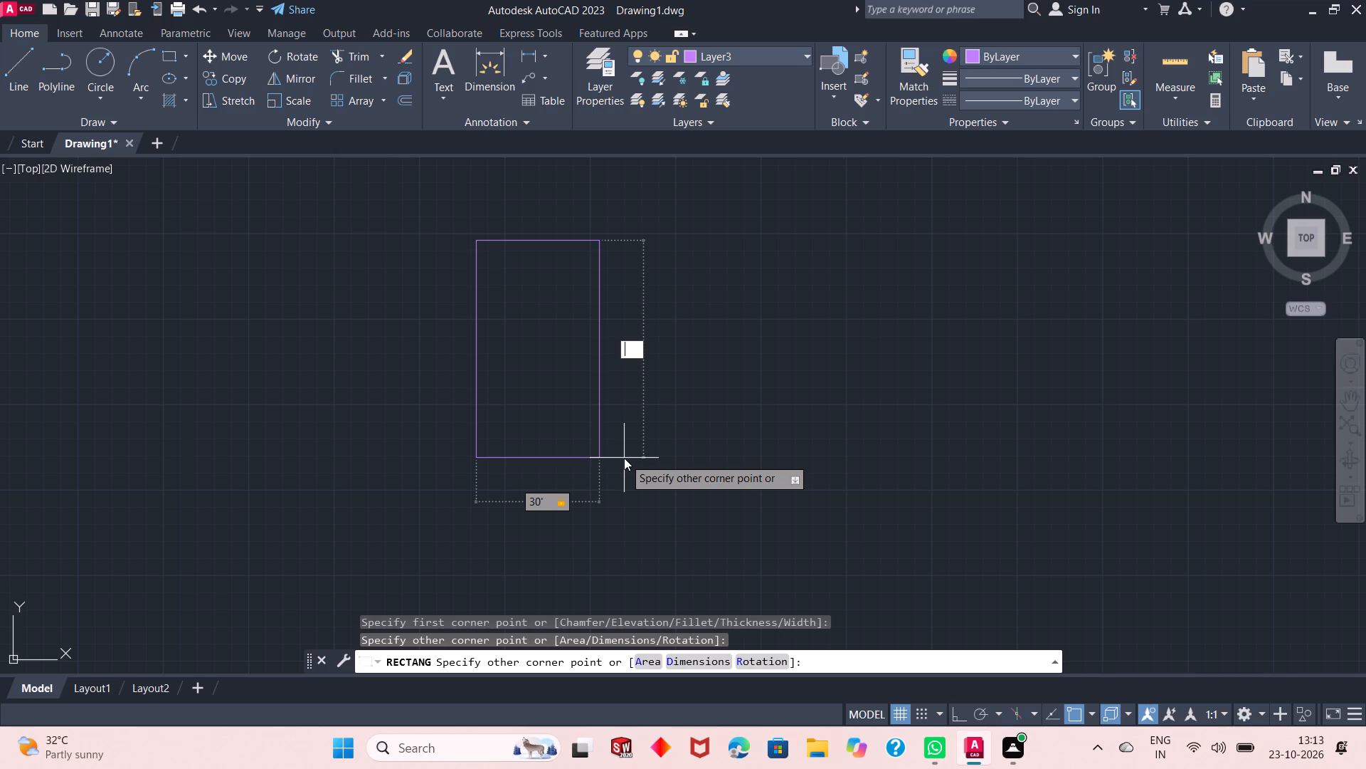
pyautogui.write("46'")
pyautogui.write('8"')
pyautogui.press('BackSpace')
pyautogui.press('BackSpace')
pyautogui.press('BackSpace')
pyautogui.press('BackSpace')
pyautogui.write("7'")
pyautogui.press('8')
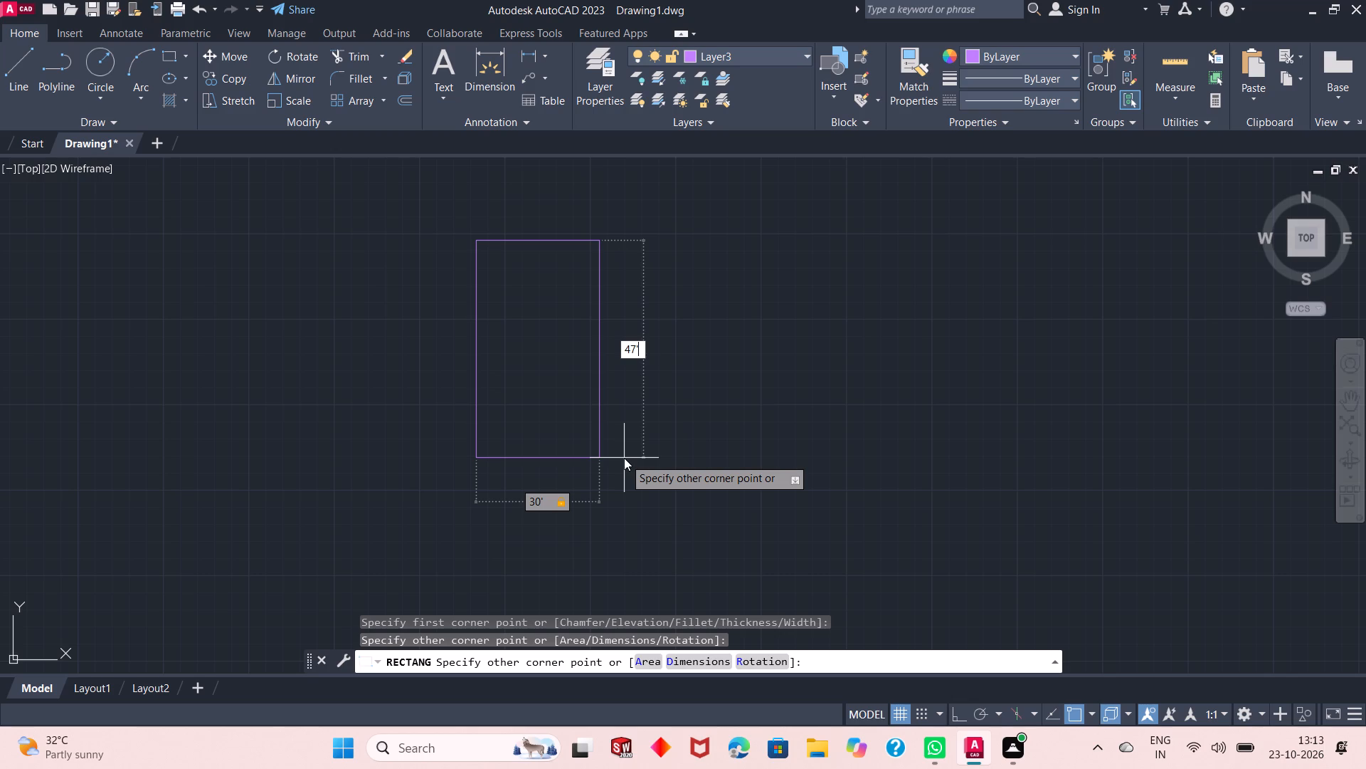
pyautogui.hotkey('shift', '"')
pyautogui.press('BackSpace')
pyautogui.press('BackSpace')
pyautogui.press('BackSpace')
pyautogui.press('BackSpace')
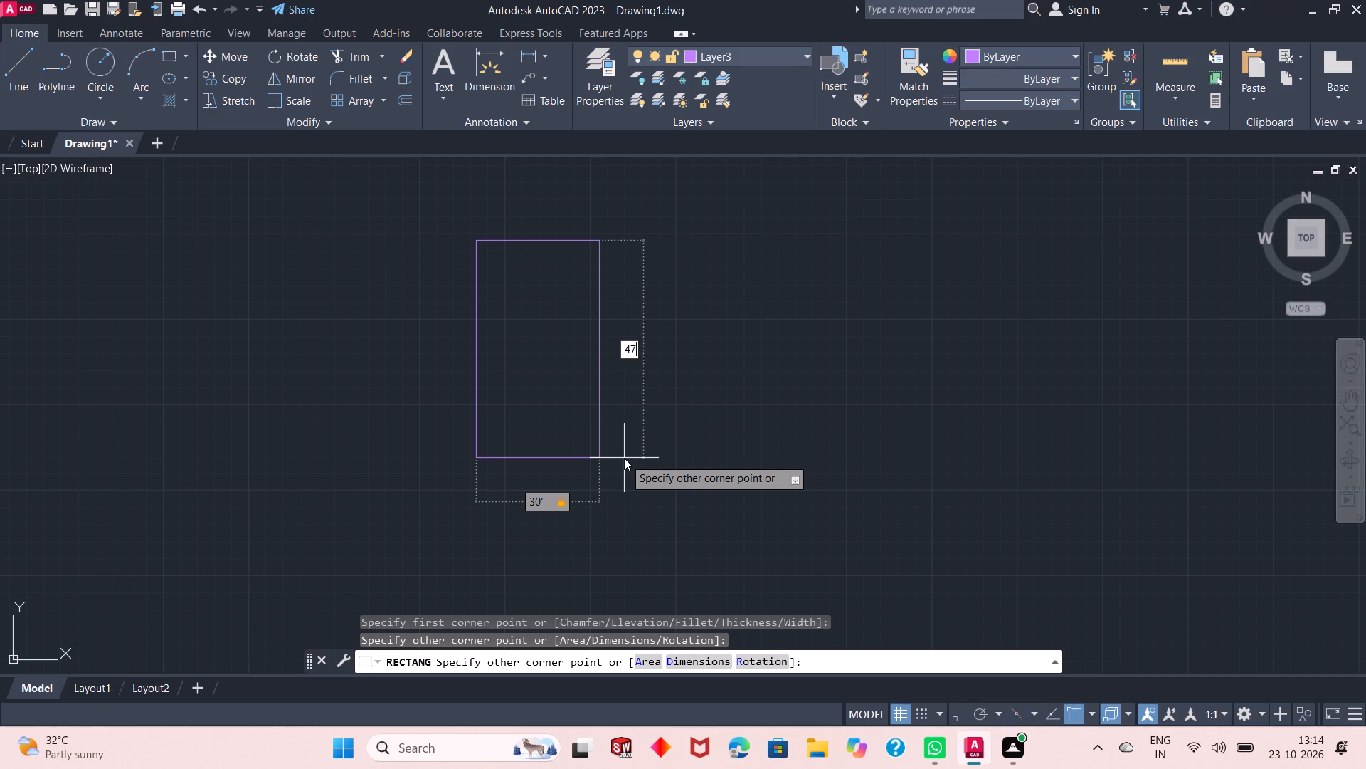
pyautogui.write('8\'2"')
pyautogui.press('Return')
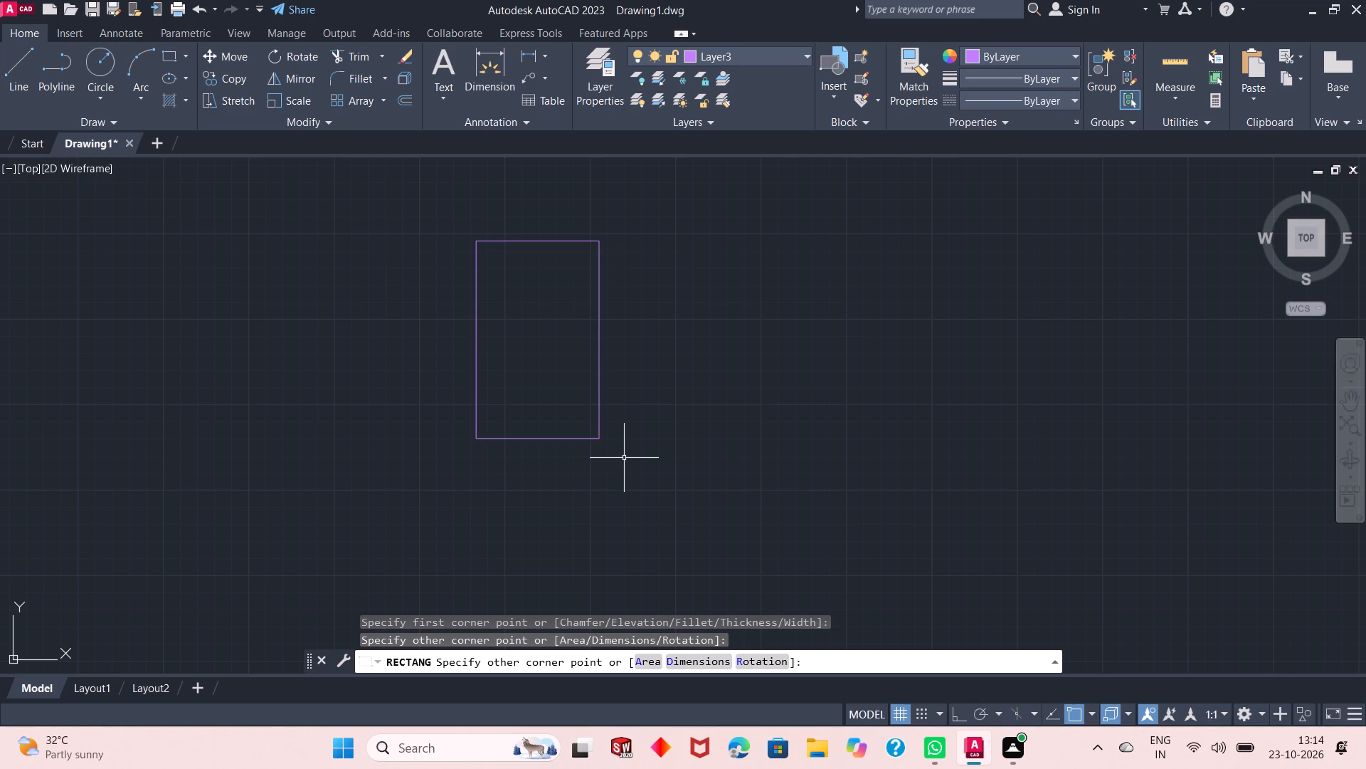
# Measure the rectangle's width and height with the quick Measure tool.
pyautogui.scroll(1, 434, 239)
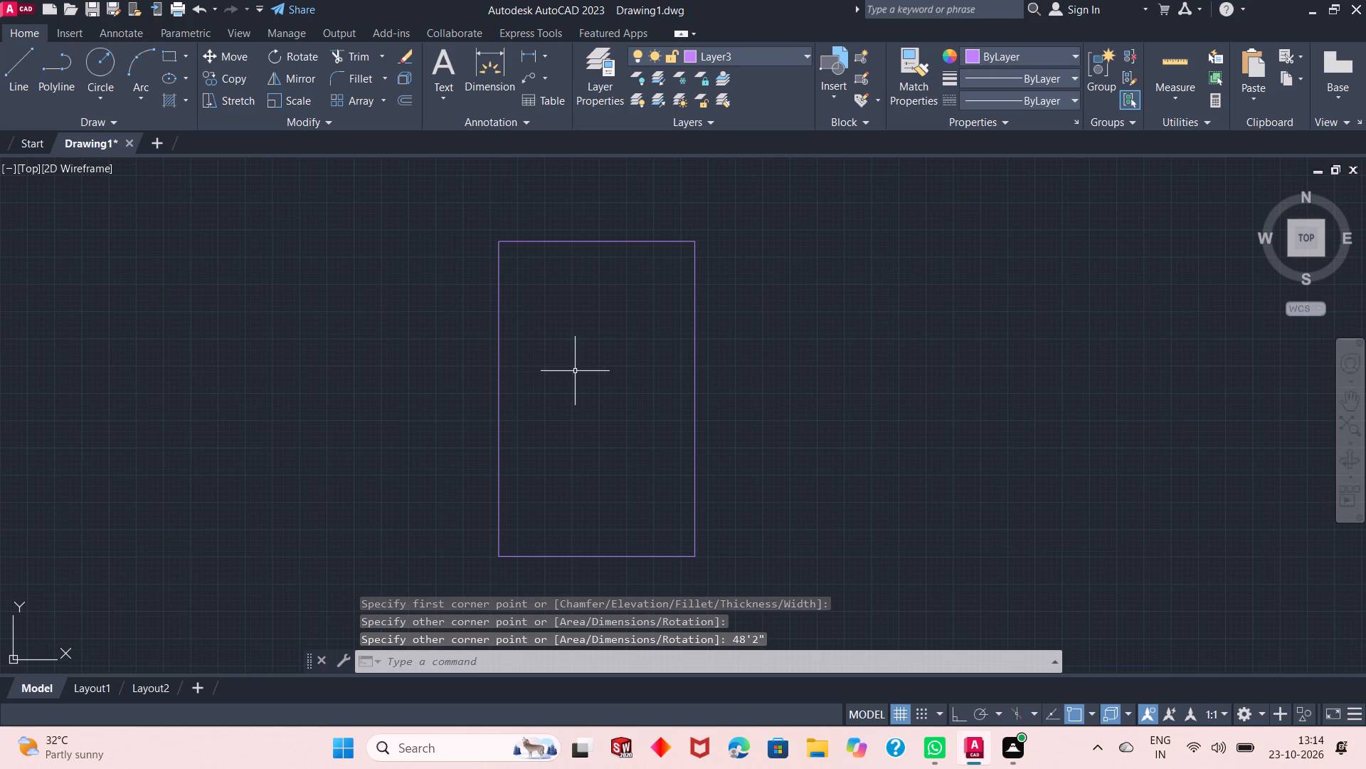
pyautogui.click(1153, 58)
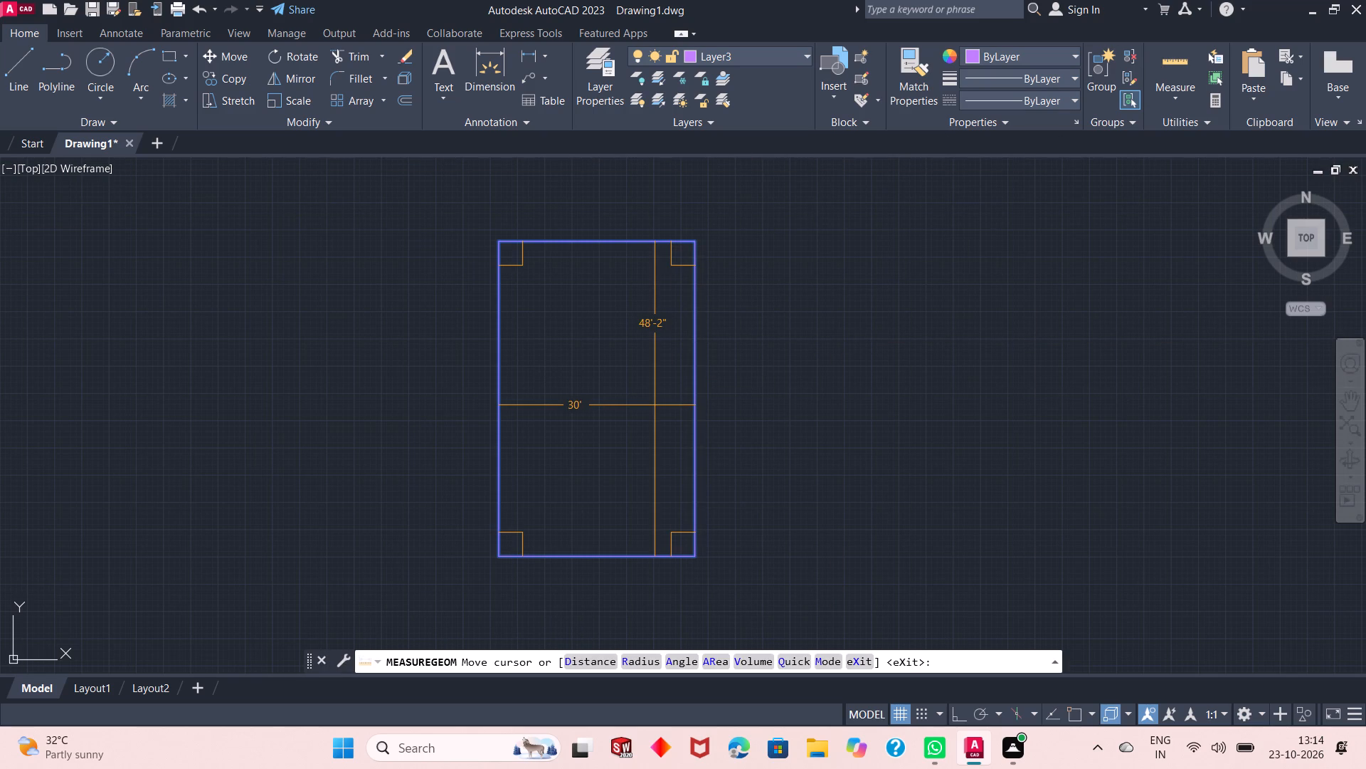
pyautogui.press('Escape')
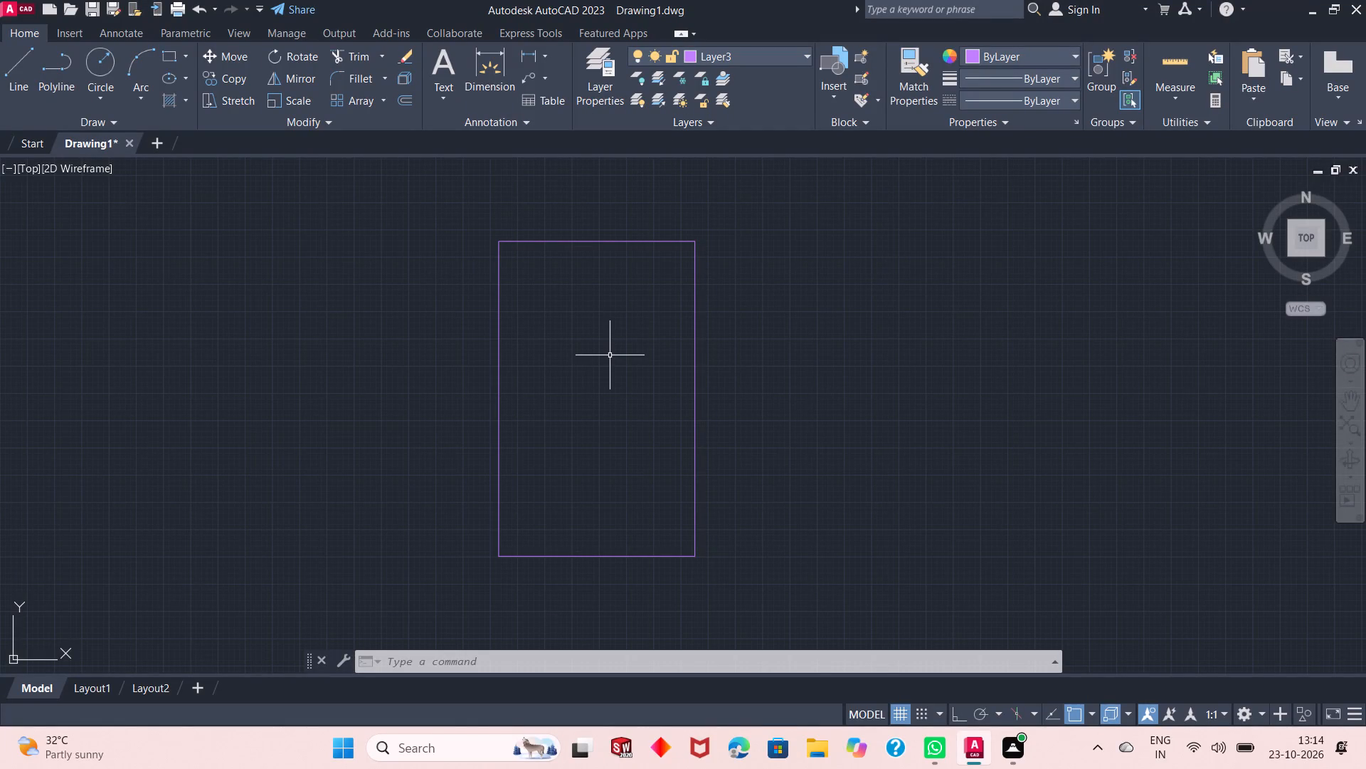
# Offset the 30' by 48'2" rectangle 6" inward to form the outer wall thickness.
pyautogui.click(396, 103)
pyautogui.rightClick(327, 267)
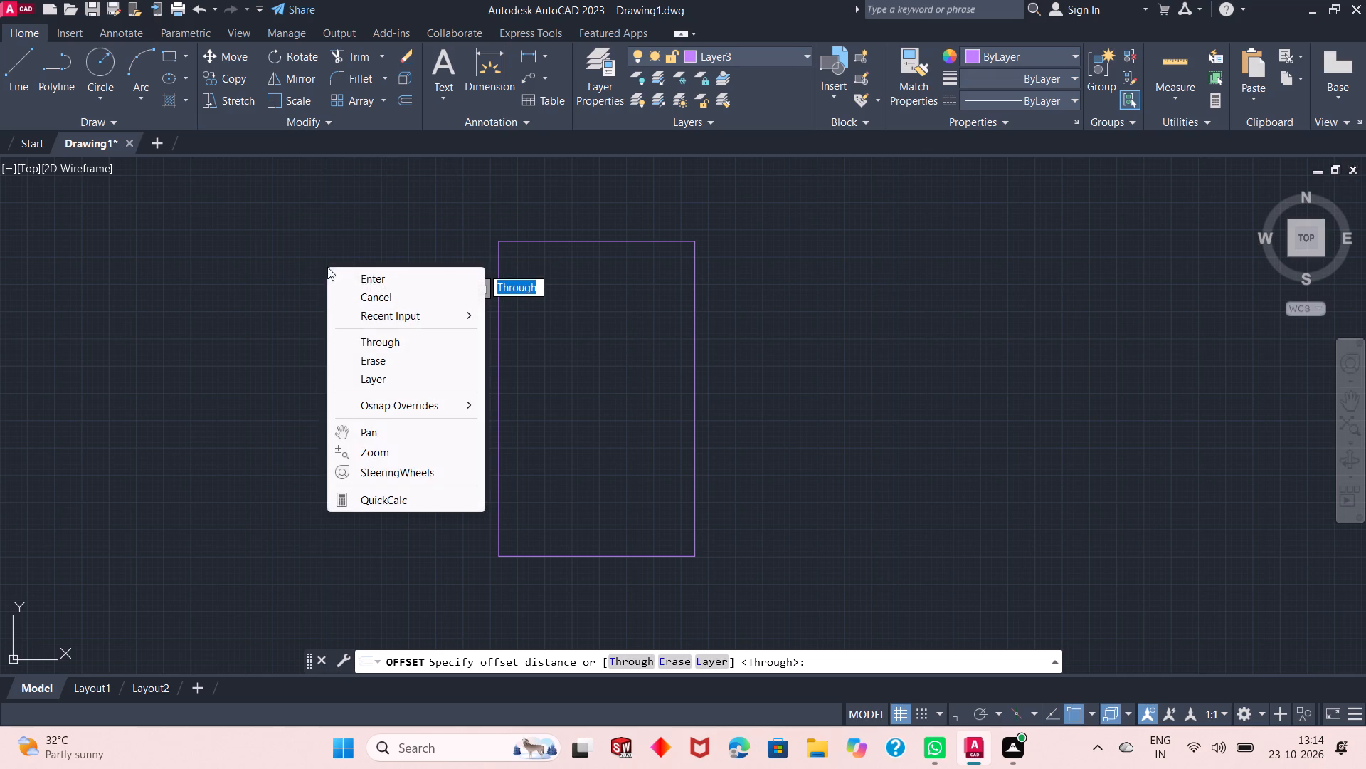
pyautogui.click(367, 276)
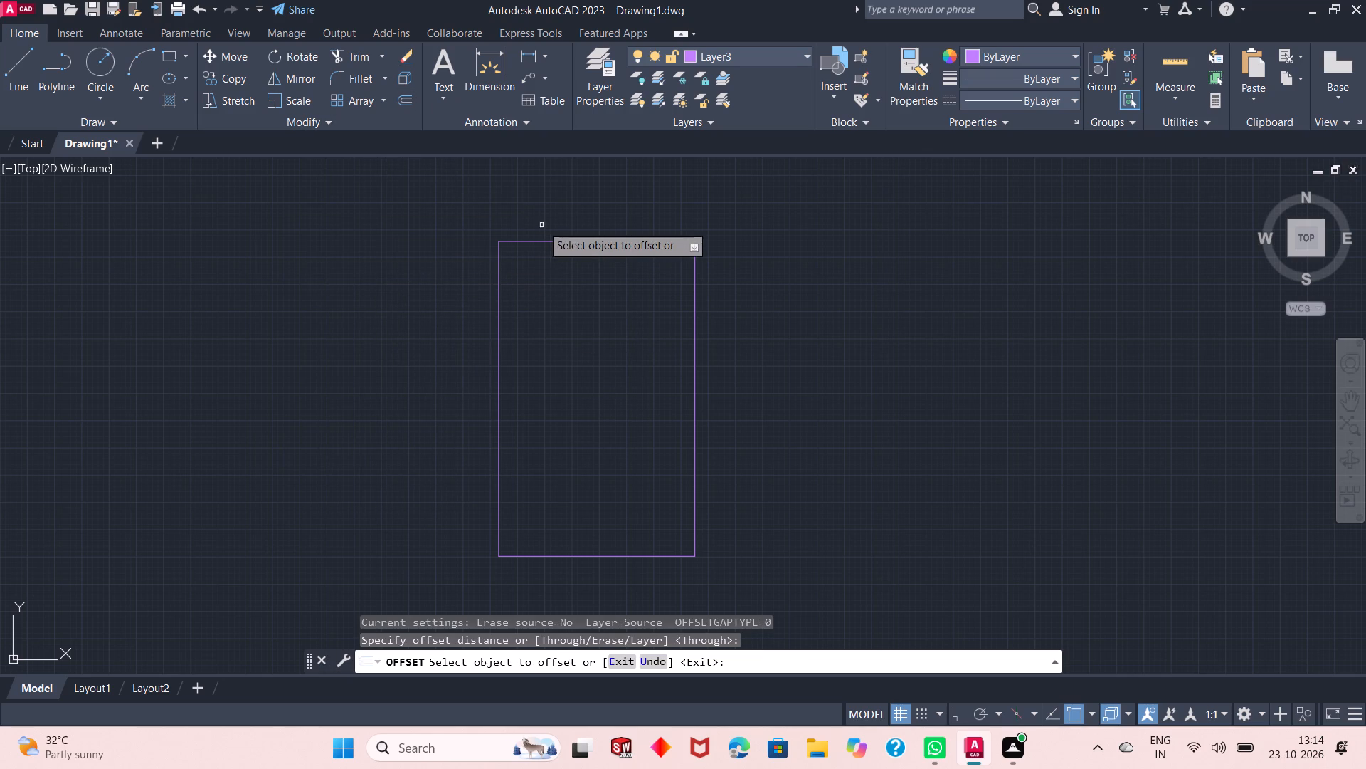
pyautogui.click(550, 240)
pyautogui.write('6"')
pyautogui.press('Return')
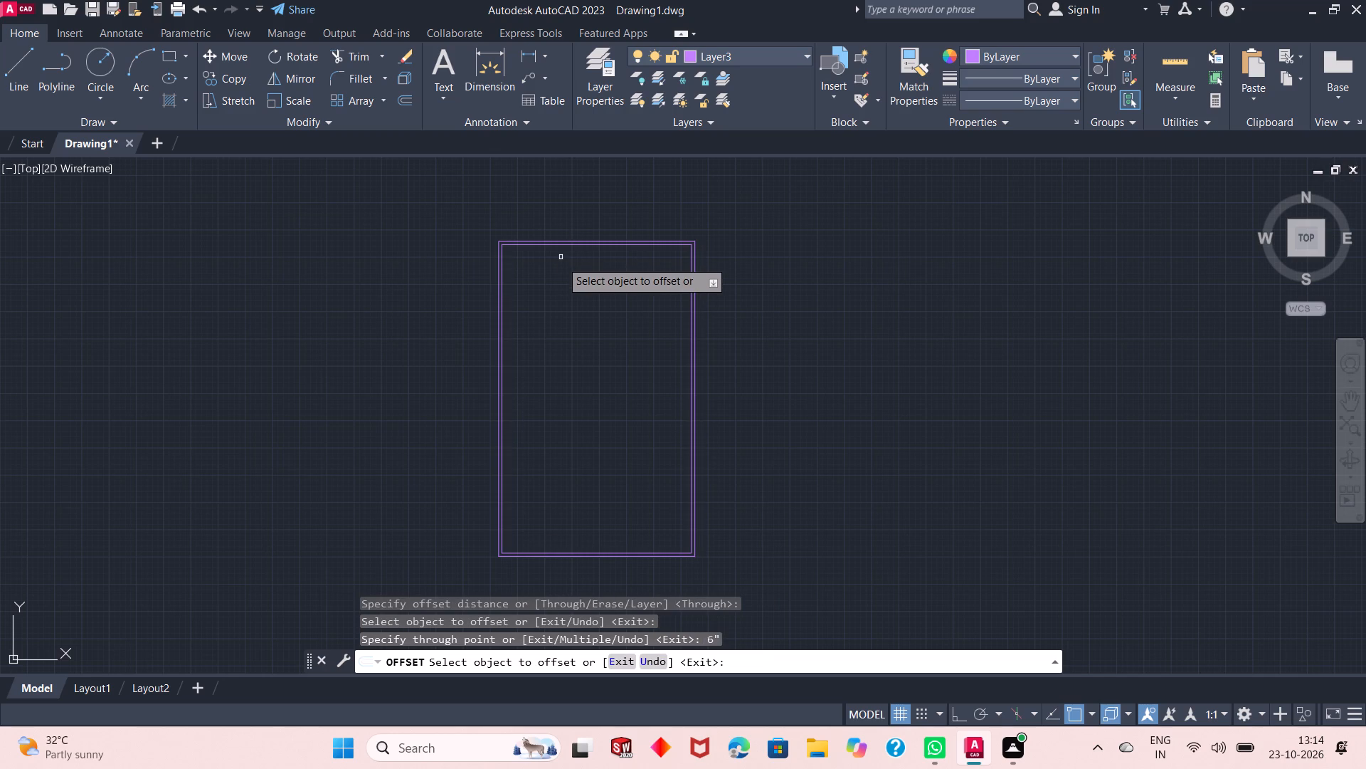
pyautogui.scroll(1, 577, 297)
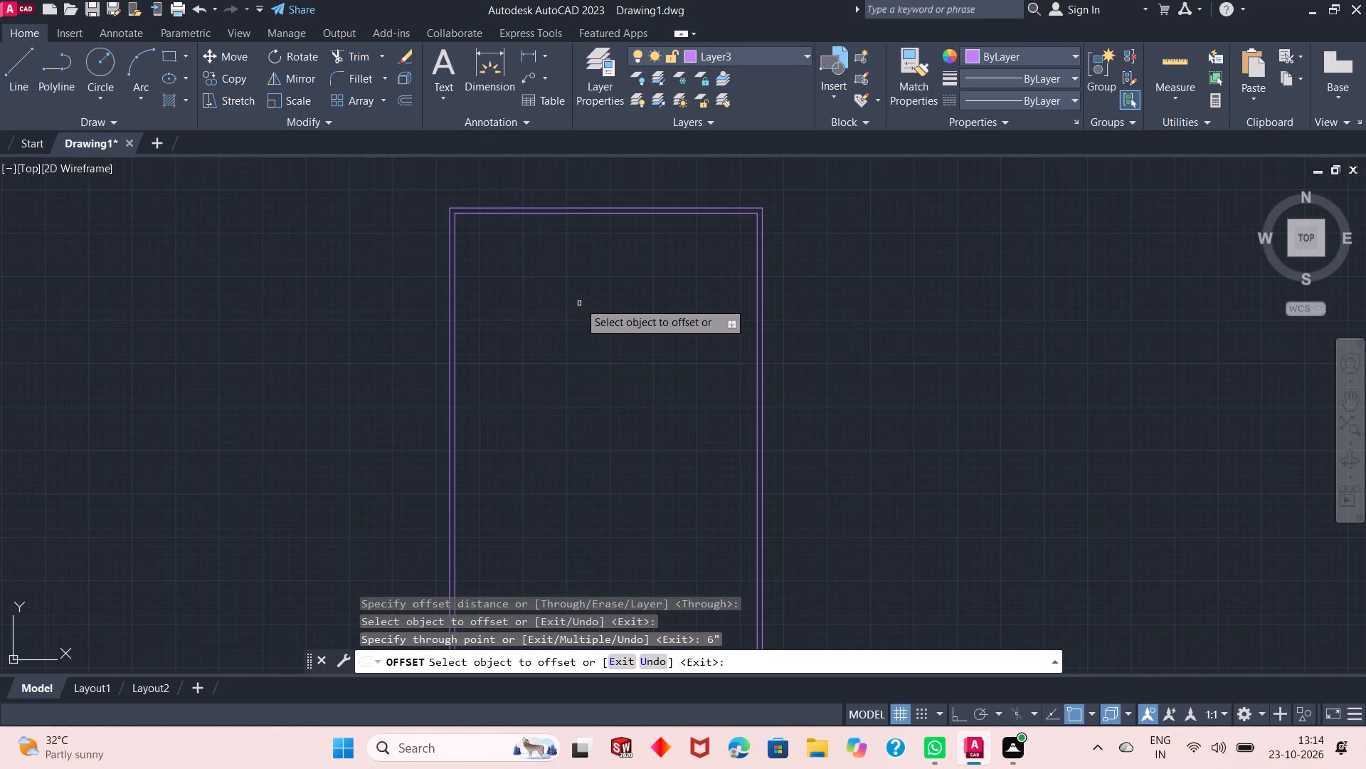
pyautogui.scroll(1, 578, 281)
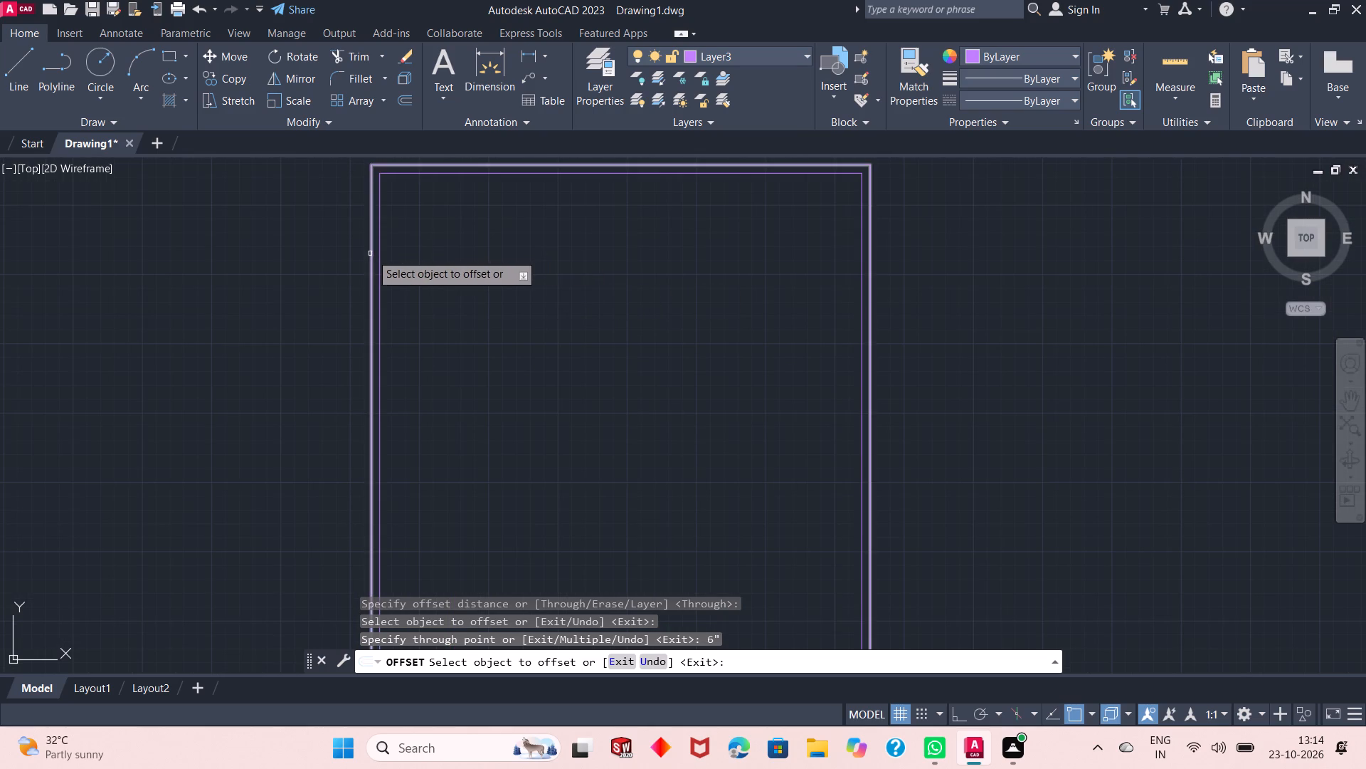
pyautogui.rightClick(223, 218)
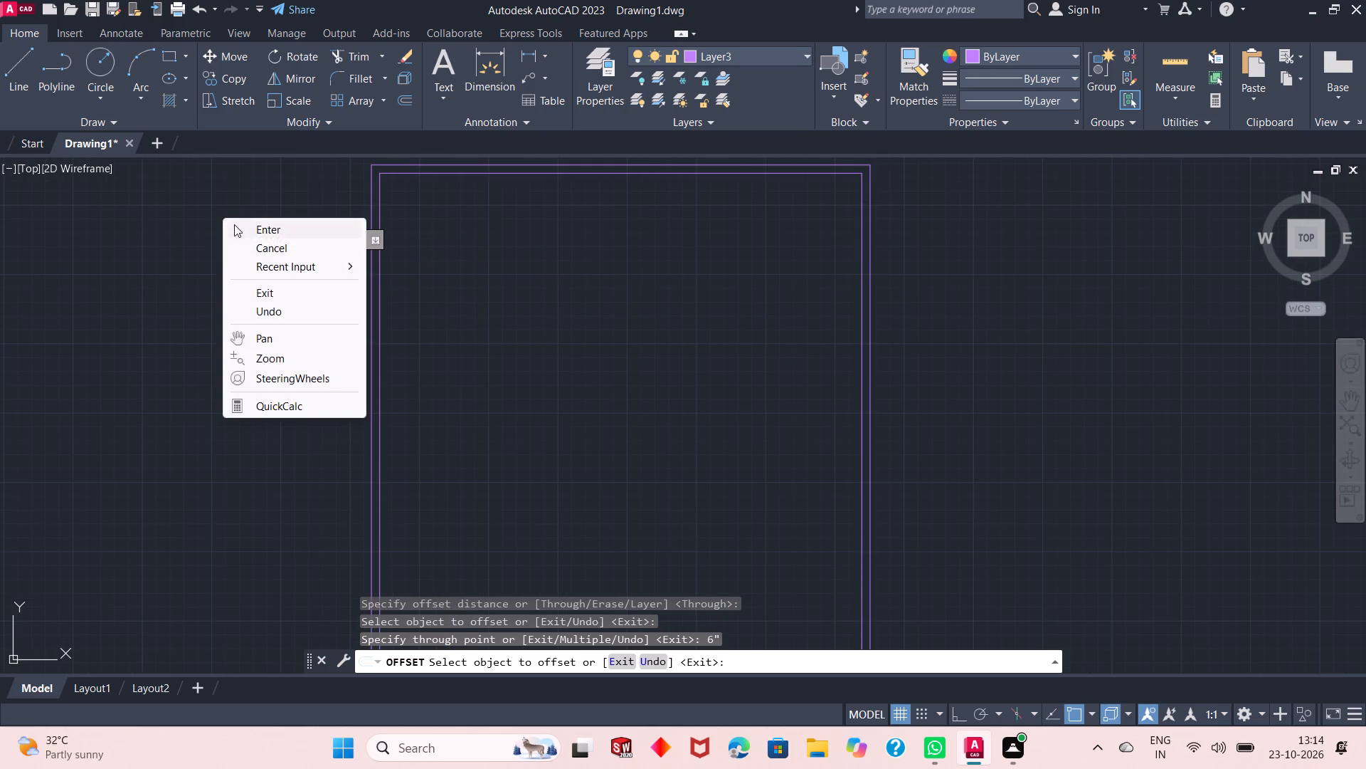
pyautogui.click(240, 229)
# Explode the inner offset rectangle into separate lines.
pyautogui.click(401, 85)
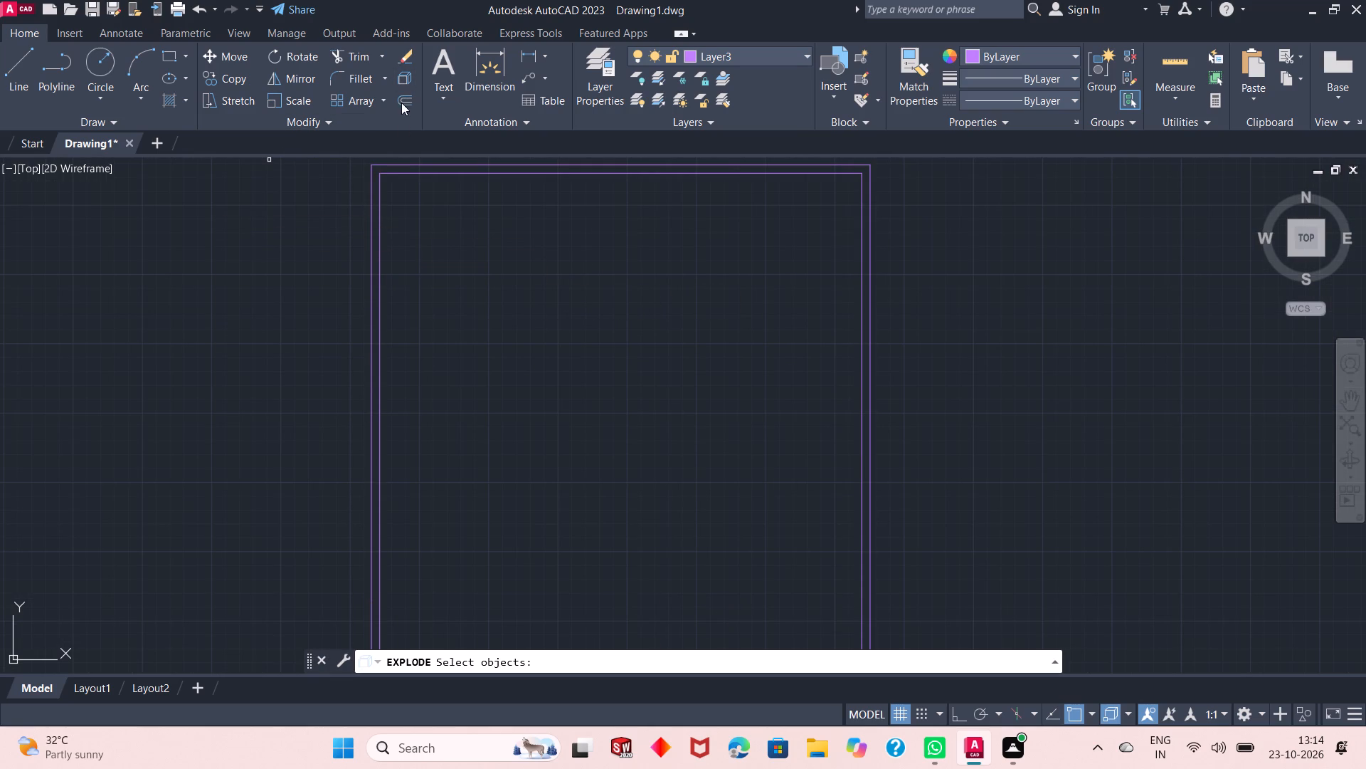
pyautogui.click(401, 173)
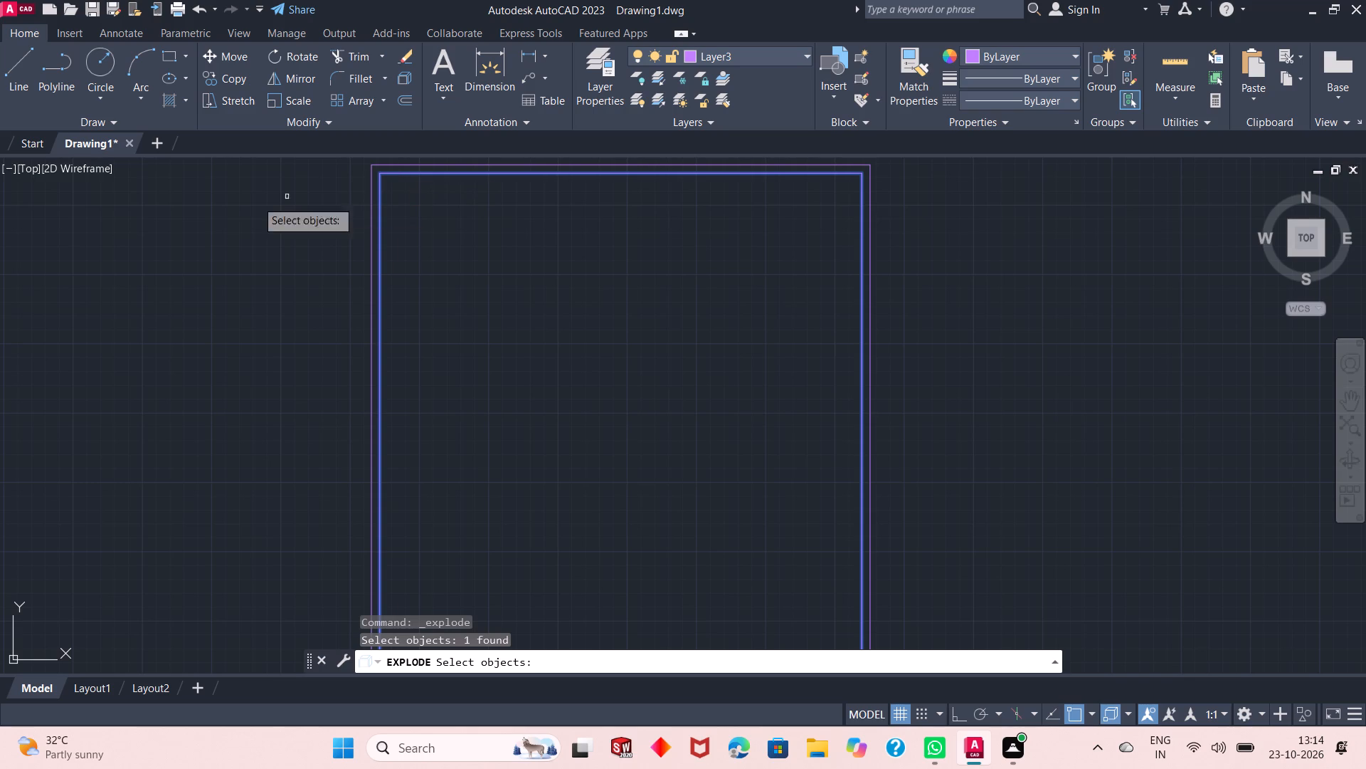
pyautogui.rightClick(225, 207)
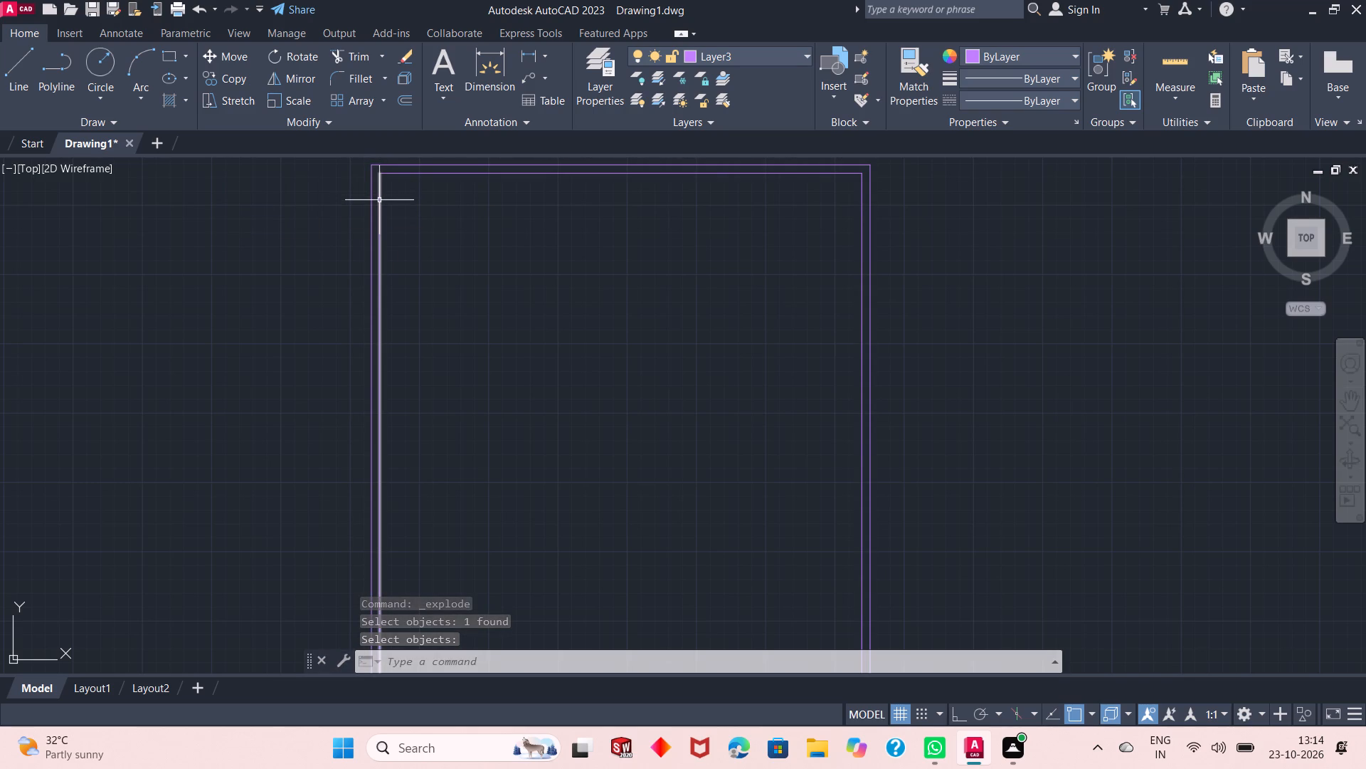
# Offset the inner rectangle's left line 14'6" to the right, and offset the new line another 6" right to form a vertical wall.
pyautogui.click(400, 100)
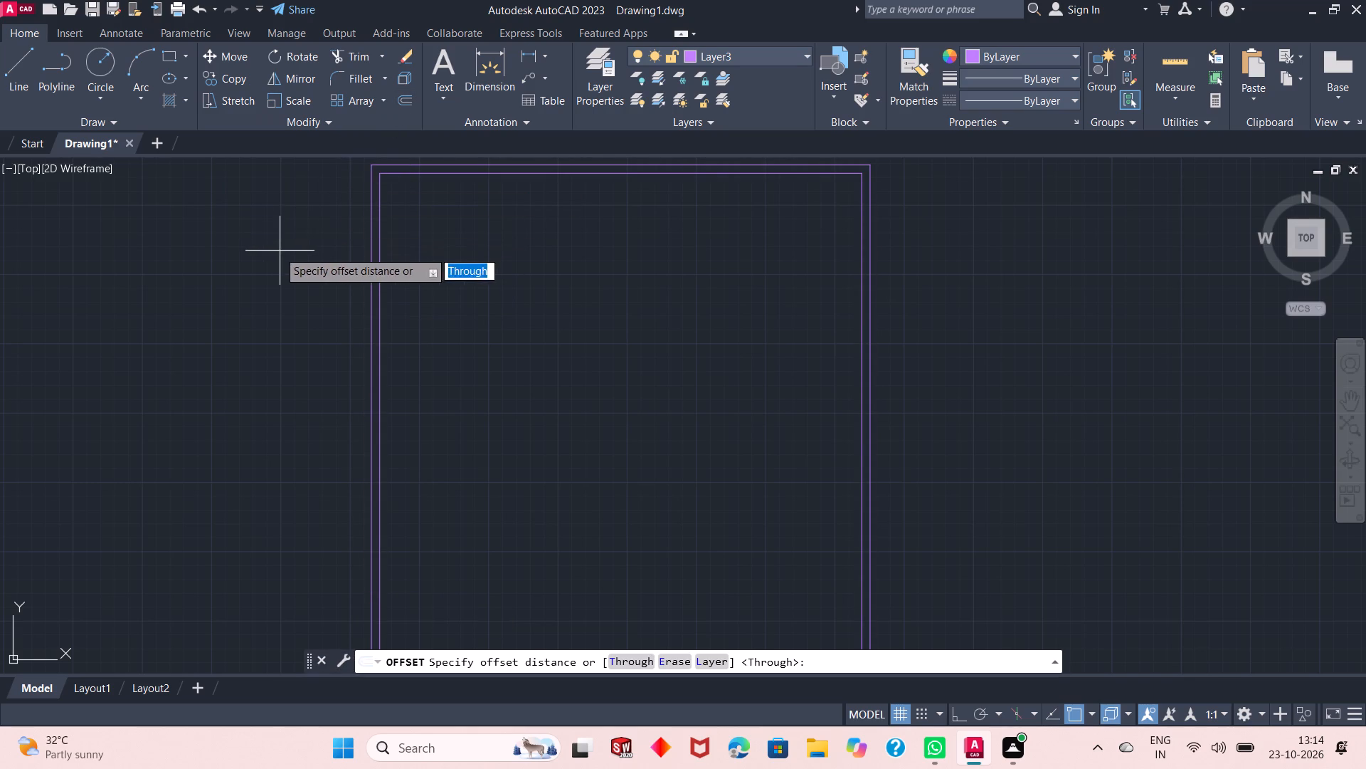
pyautogui.rightClick(247, 216)
pyautogui.click(276, 226)
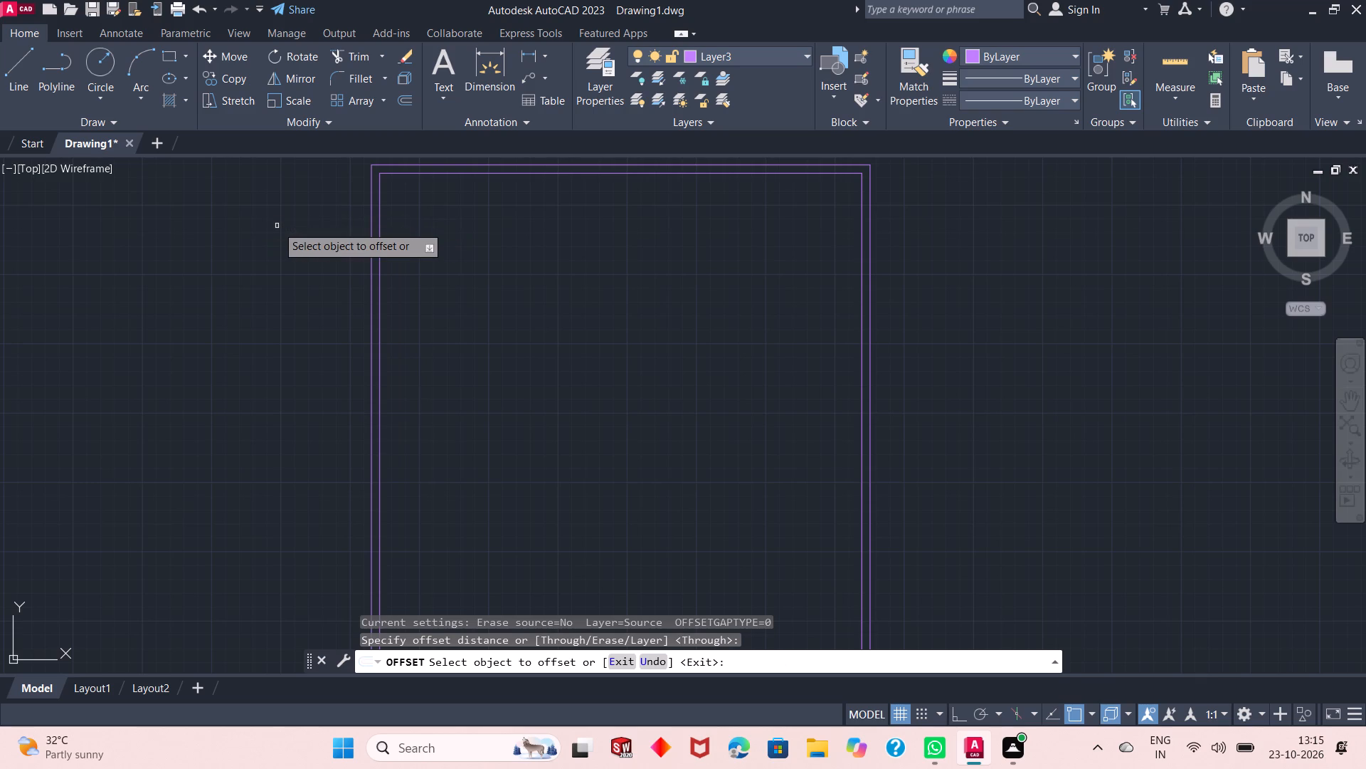
pyautogui.click(378, 255)
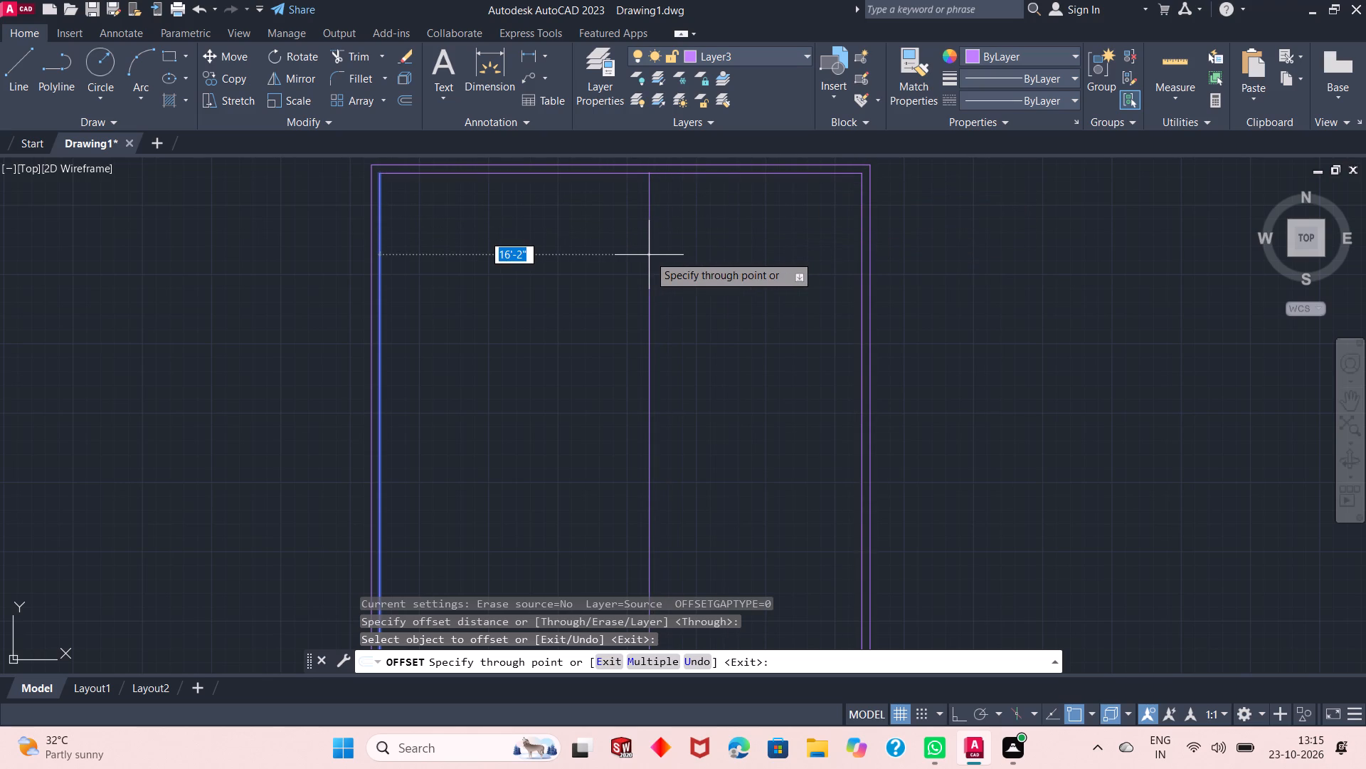
pyautogui.write('14')
pyautogui.write("'6")
pyautogui.hotkey('shift', '"')
pyautogui.press('Return')
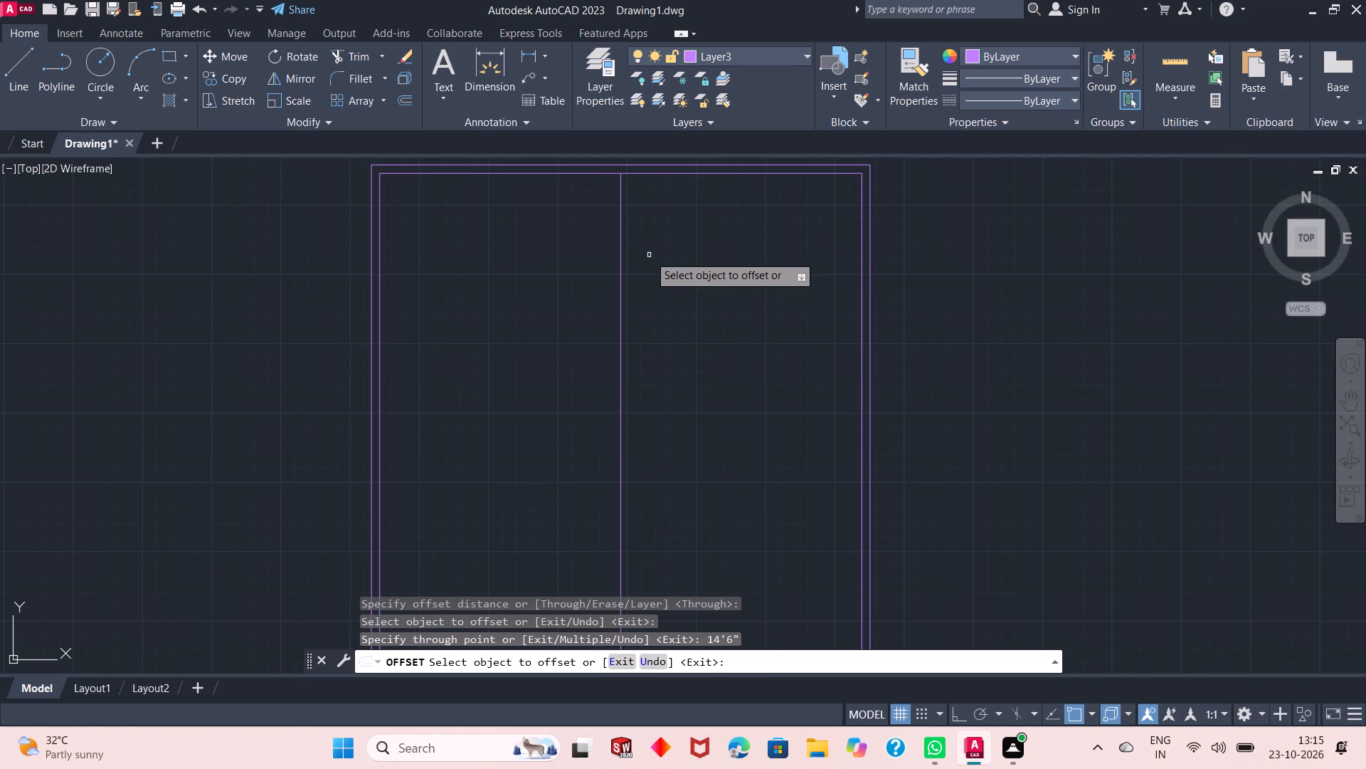
pyautogui.click(621, 313)
pyautogui.write('6"')
pyautogui.press('Return')
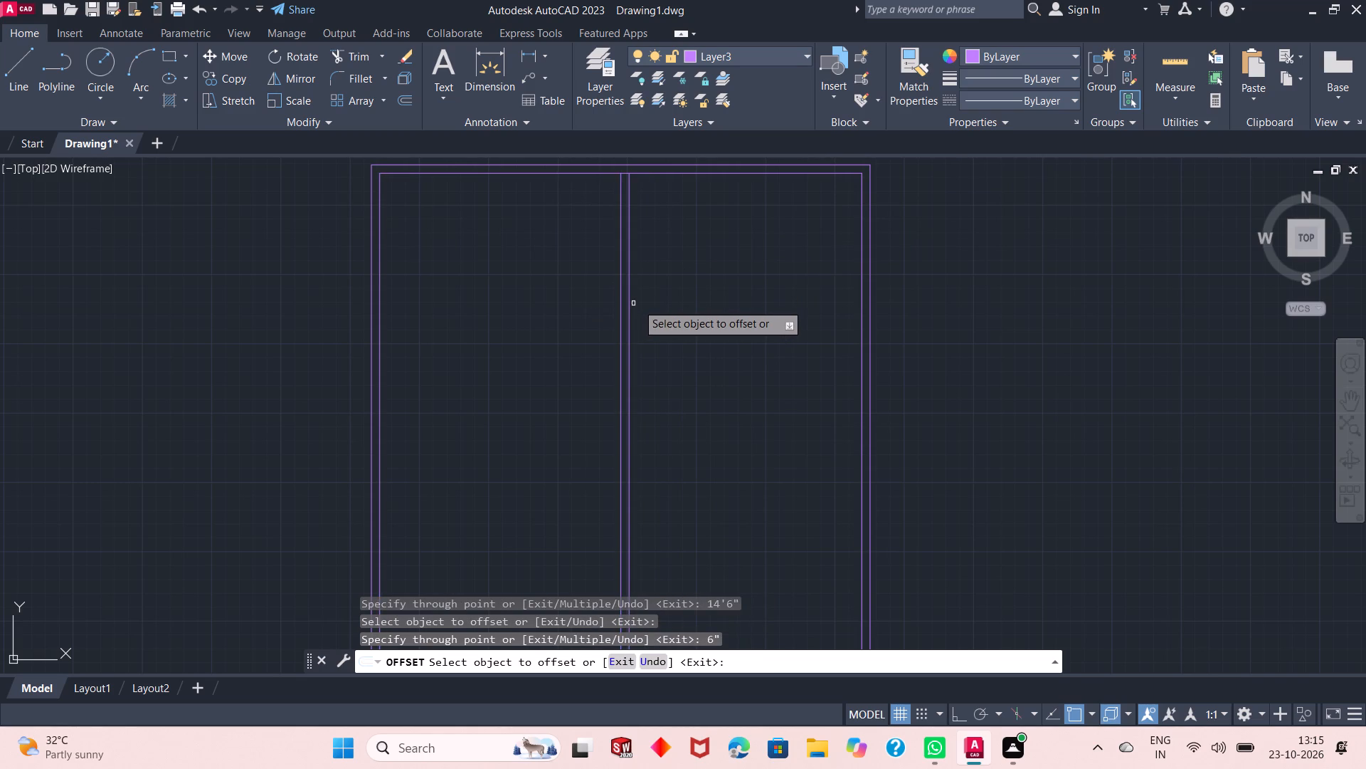
pyautogui.rightClick(914, 219)
pyautogui.click(918, 222)
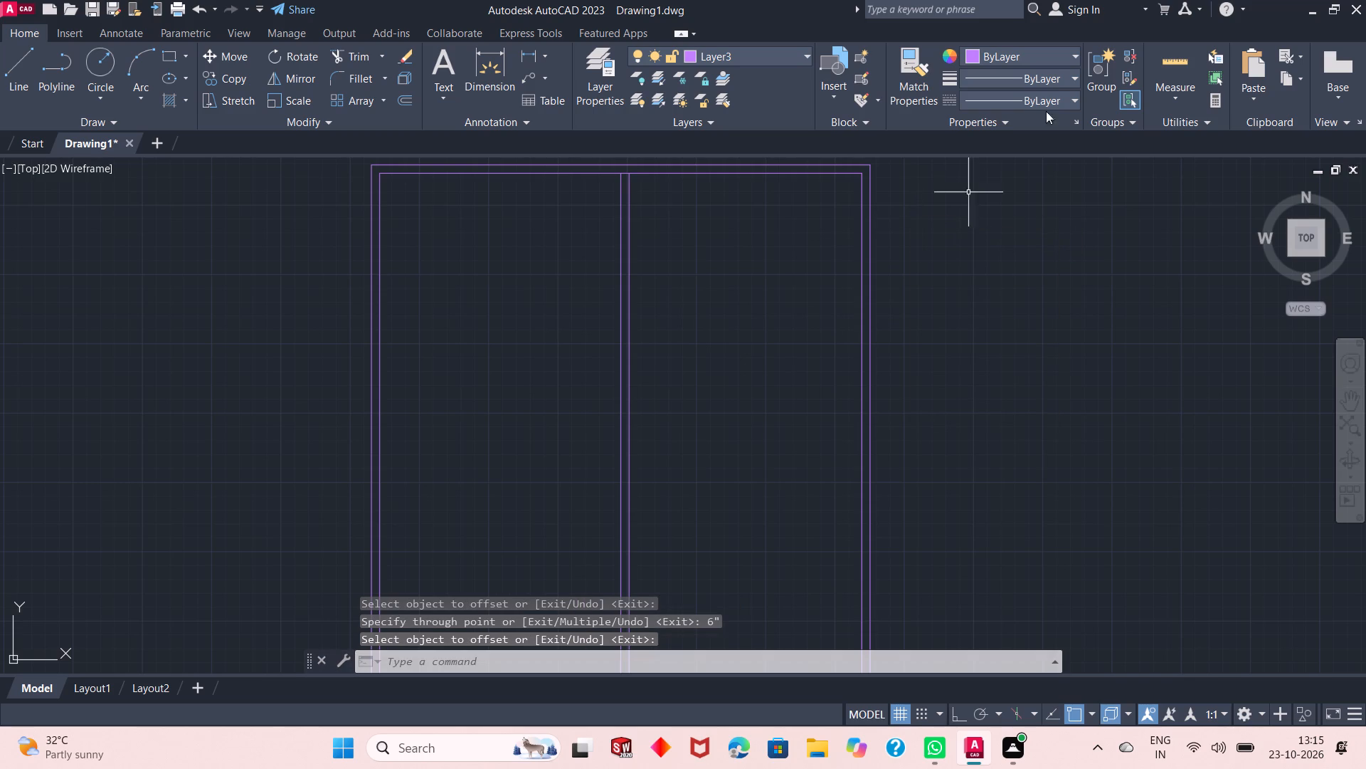
# Measure the clear width between the new vertical wall and the inner right wall line with the quick Measure tool.
pyautogui.click(1172, 58)
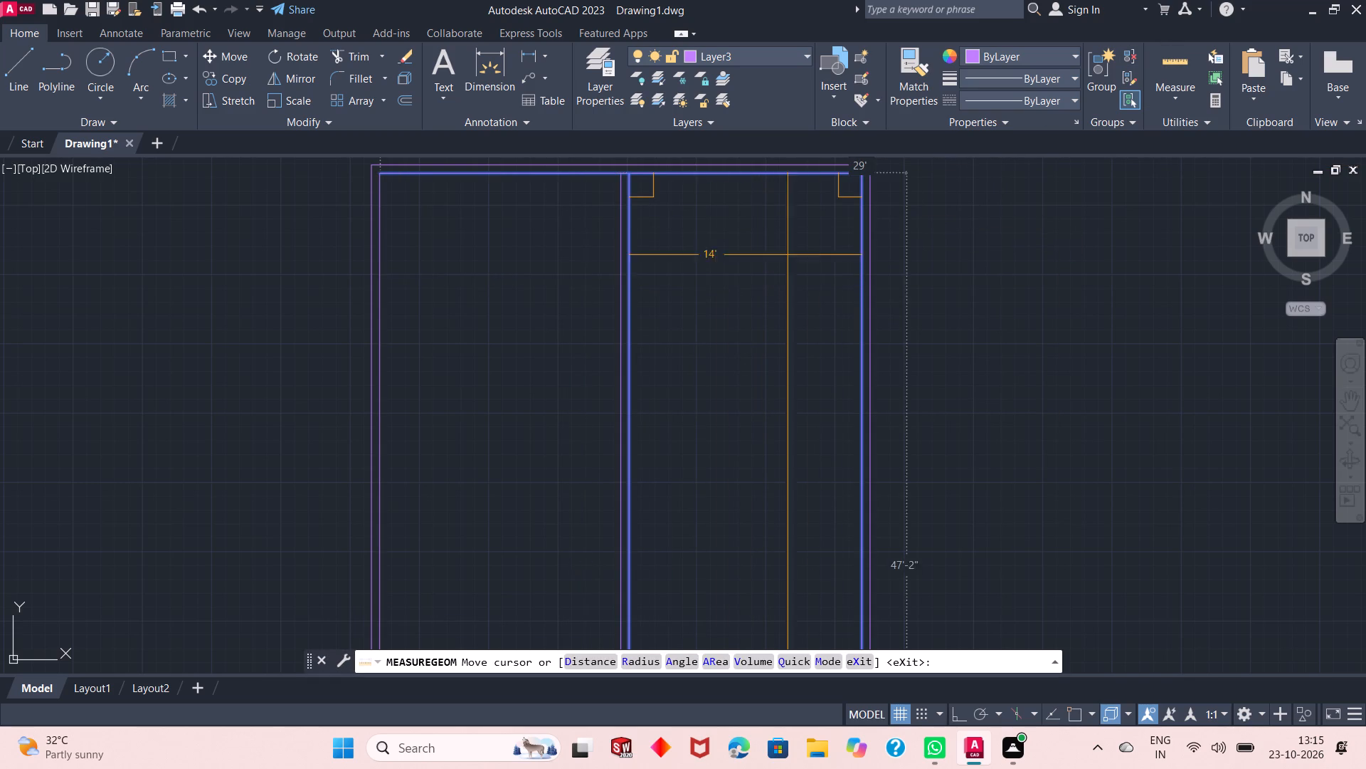
pyautogui.rightClick(1024, 204)
pyautogui.click(1035, 215)
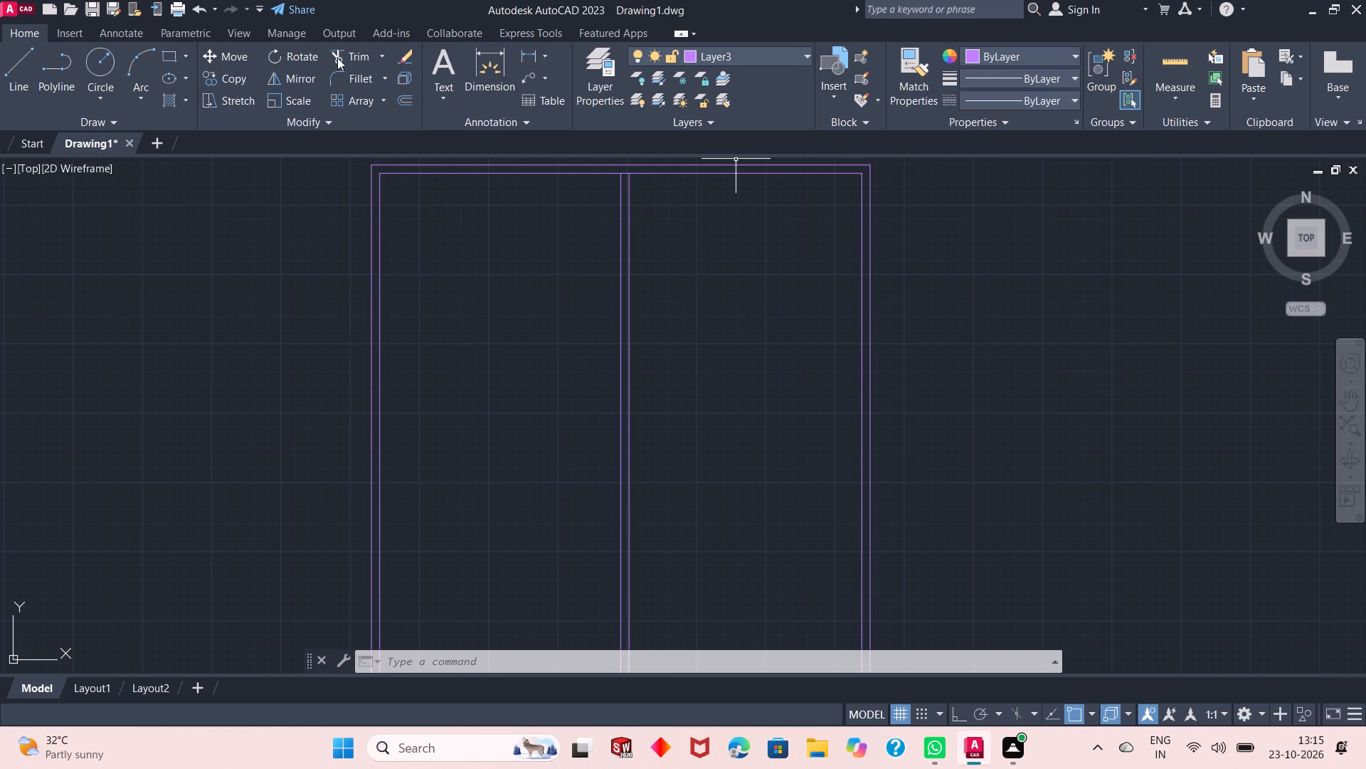
# Offset the inner top wall line 11' downward, and offset the new line another 6" down to form a horizontal wall.
pyautogui.click(400, 102)
pyautogui.rightClick(165, 210)
pyautogui.click(191, 222)
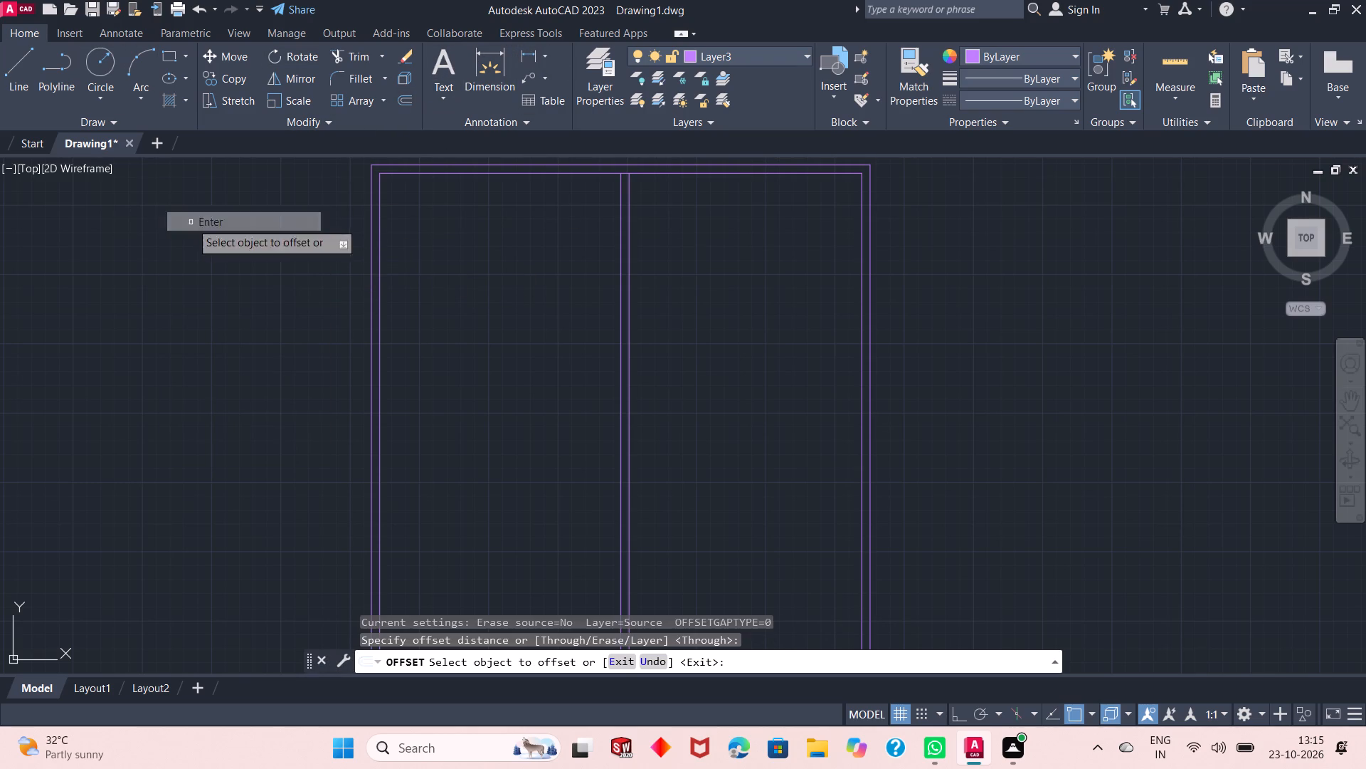
pyautogui.click(556, 172)
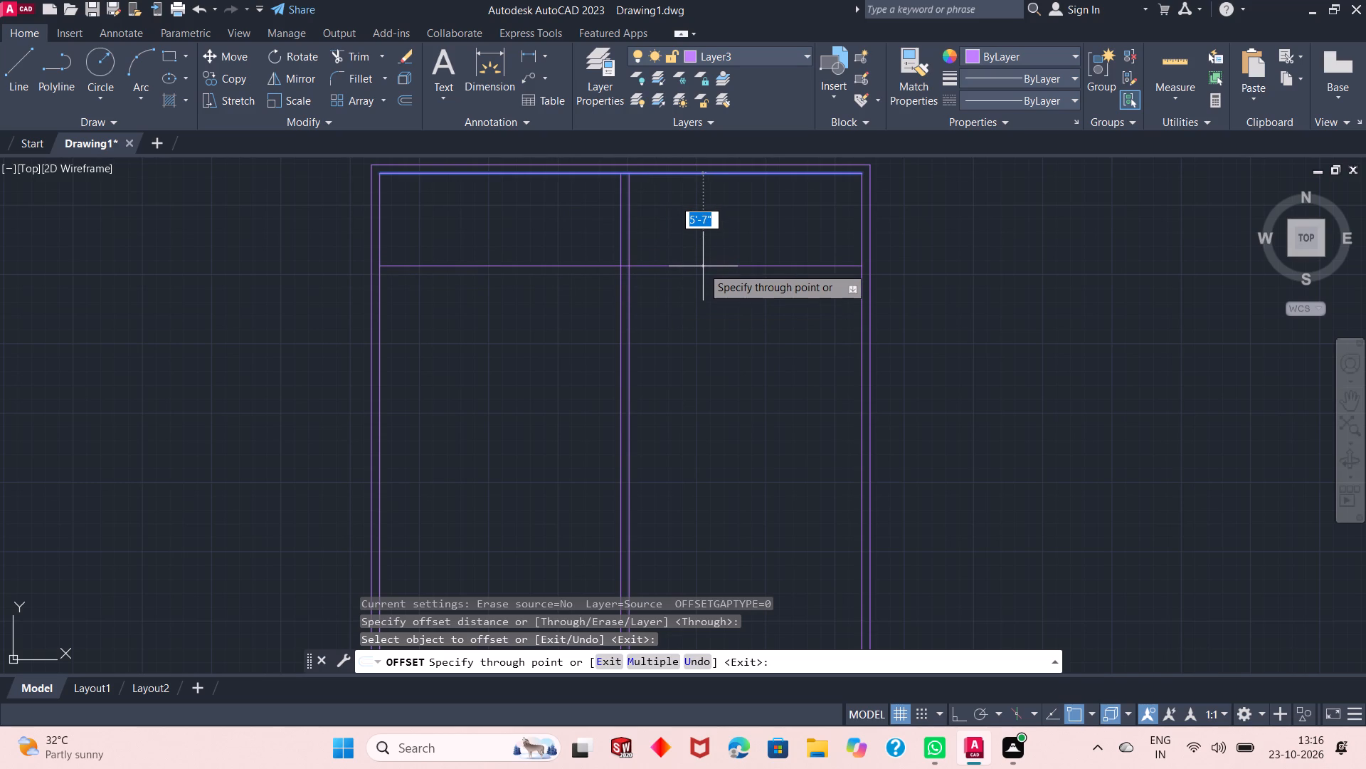
pyautogui.write("11'")
pyautogui.press('Return')
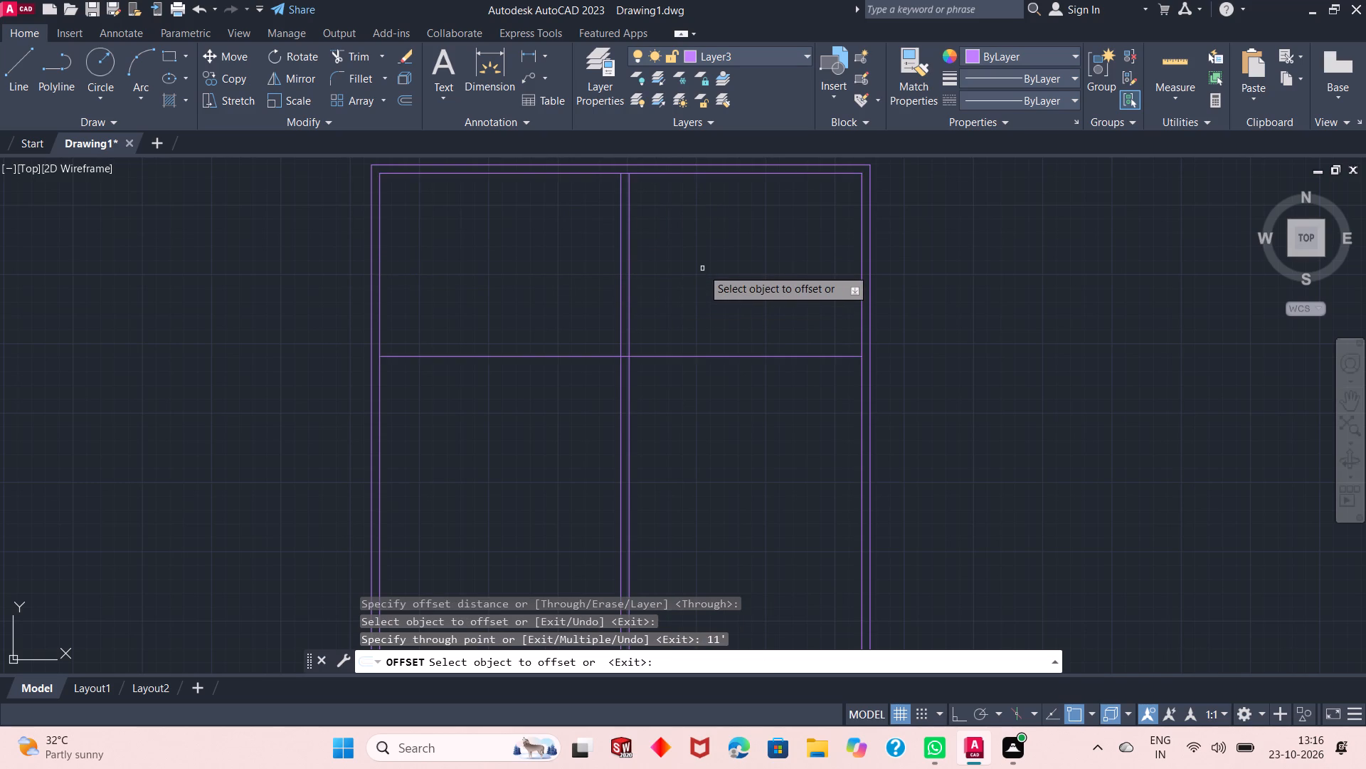
pyautogui.click(704, 356)
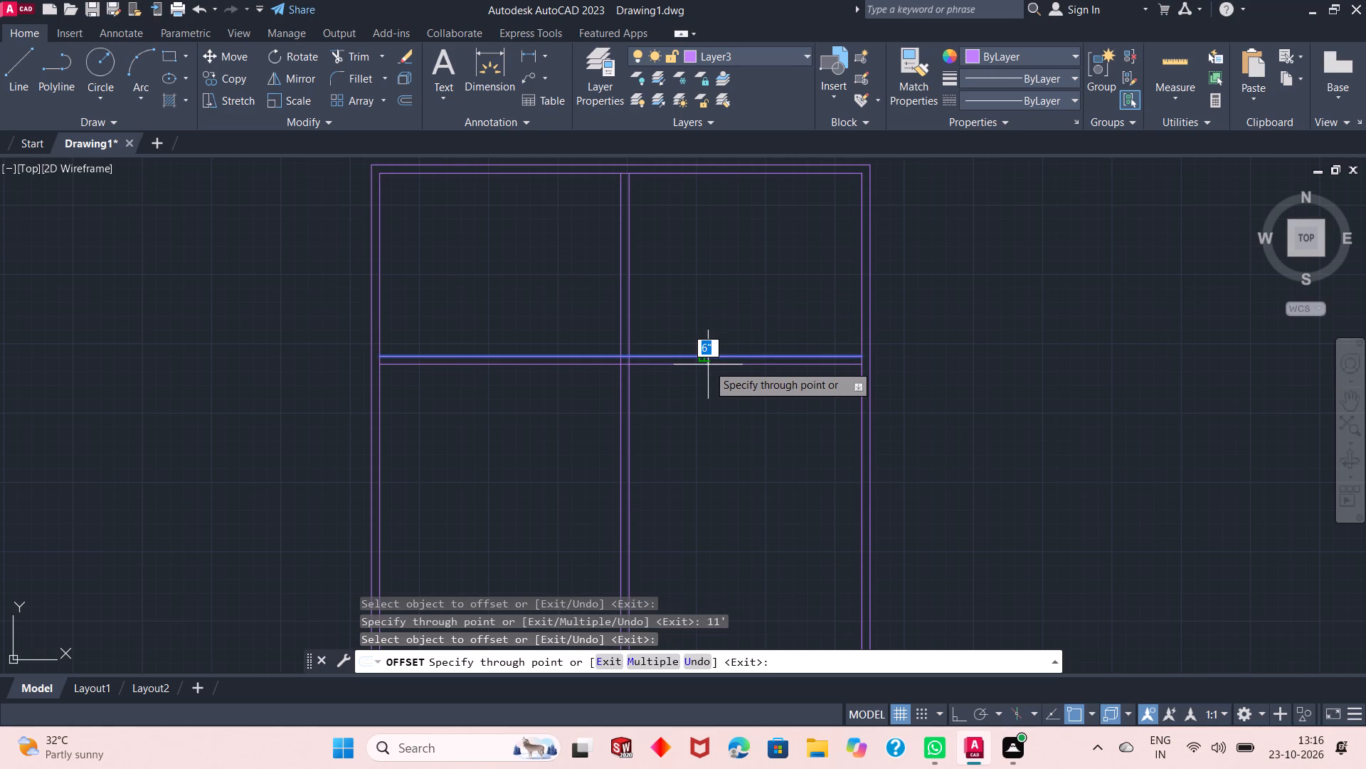
pyautogui.write('6"')
pyautogui.press('Return')
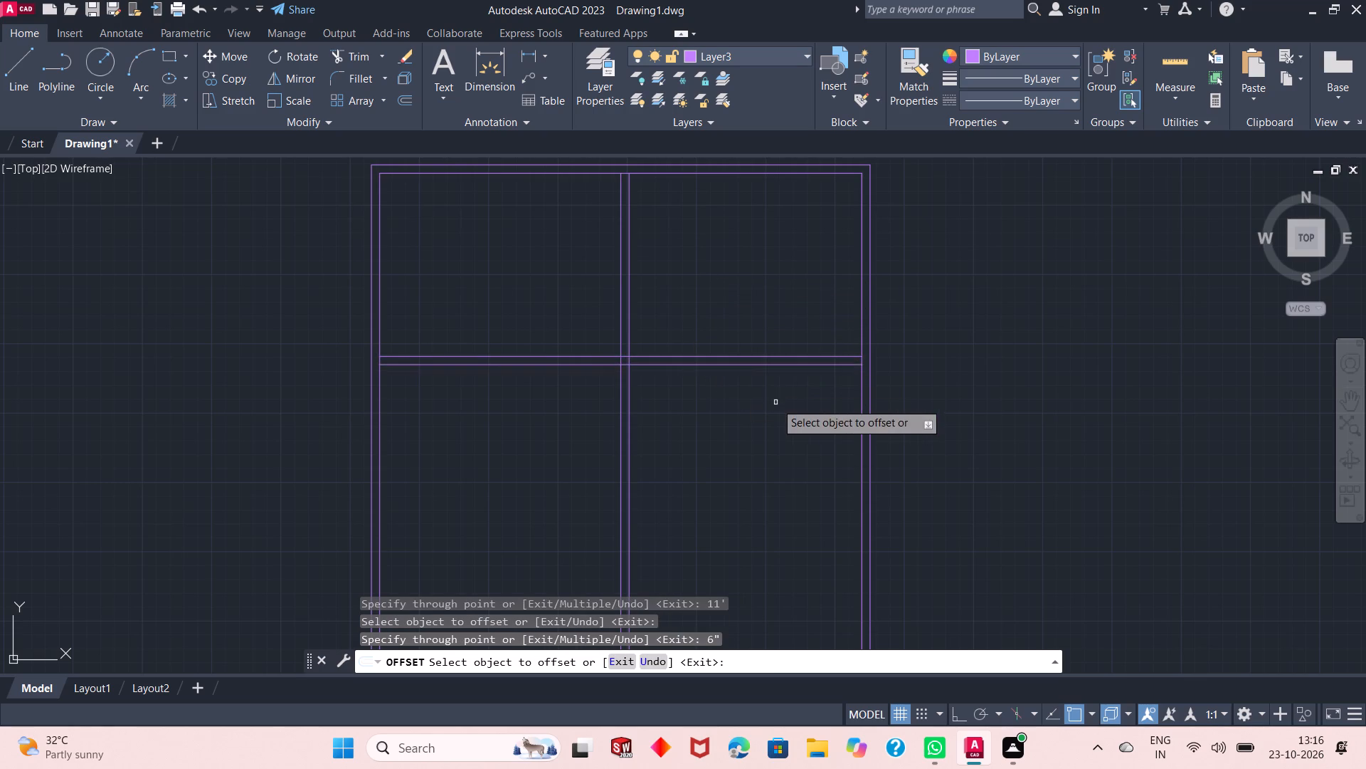
# Offset the inner left wall line 7' to the right, and offset the new line another 6" right to form a second vertical wall.
pyautogui.scroll(-1, 739, 237)
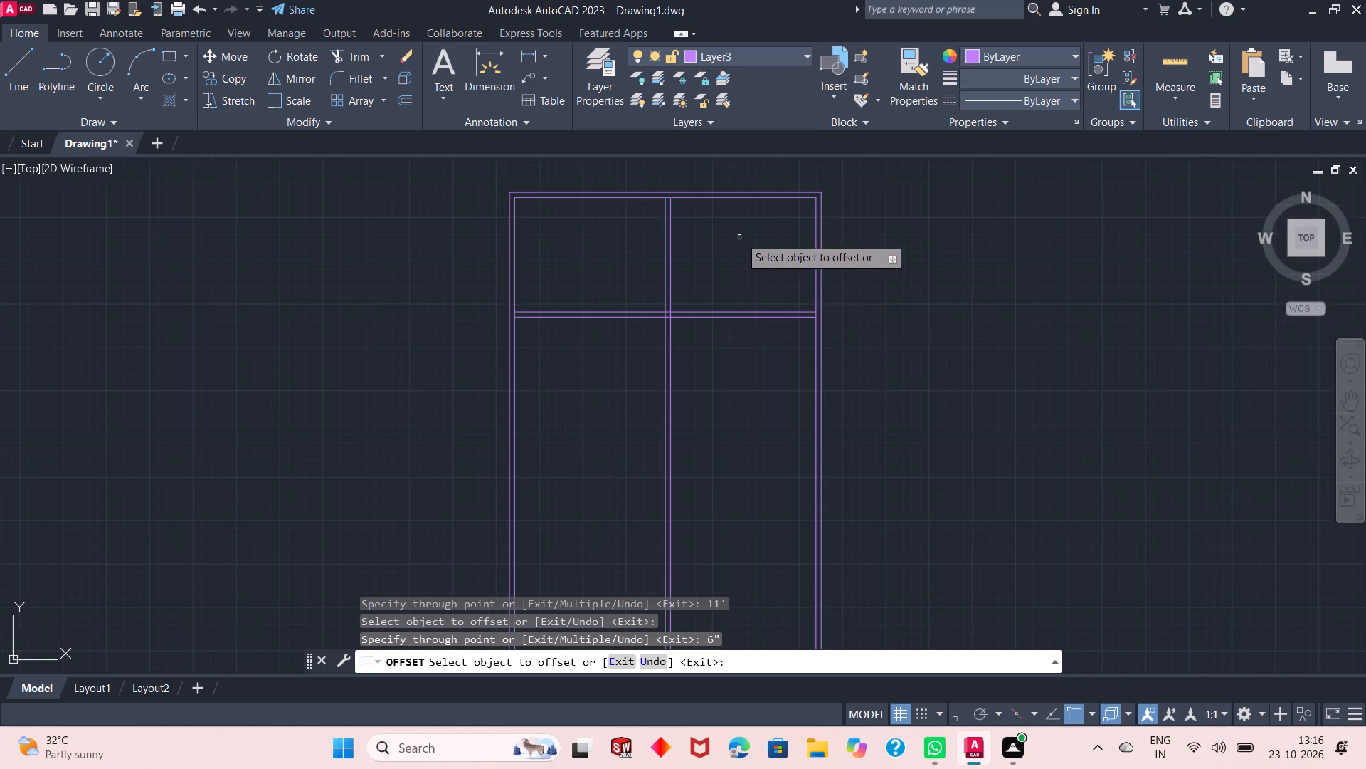
pyautogui.scroll(2, 549, 375)
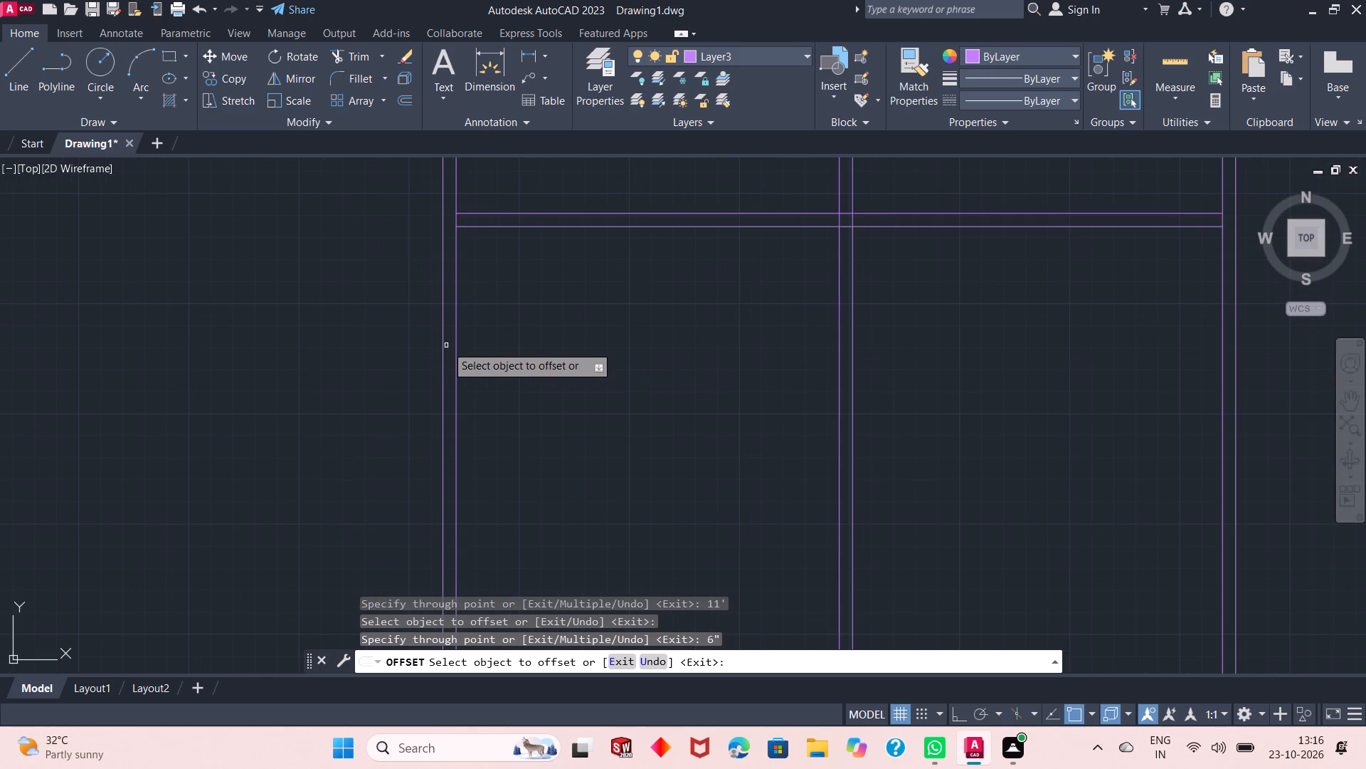
pyautogui.click(457, 338)
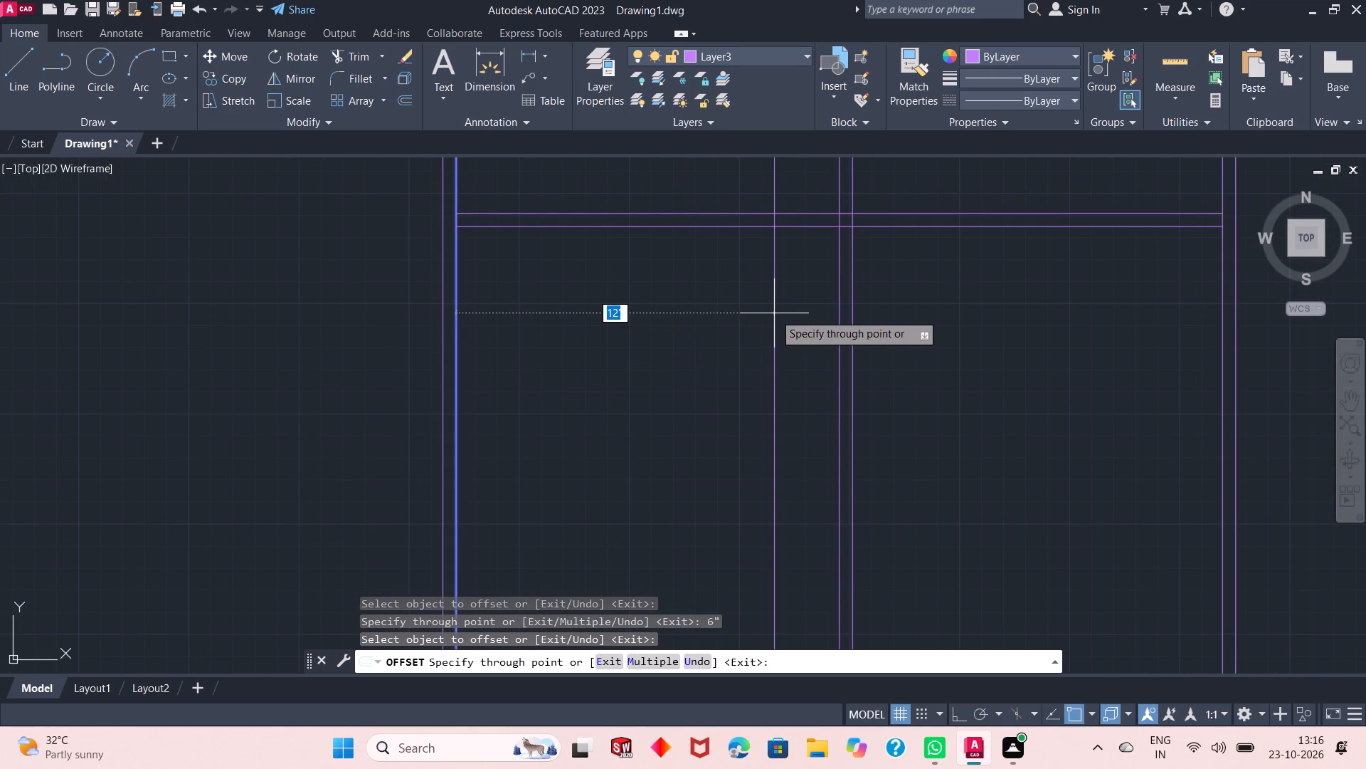
pyautogui.scroll(-2, 775, 384)
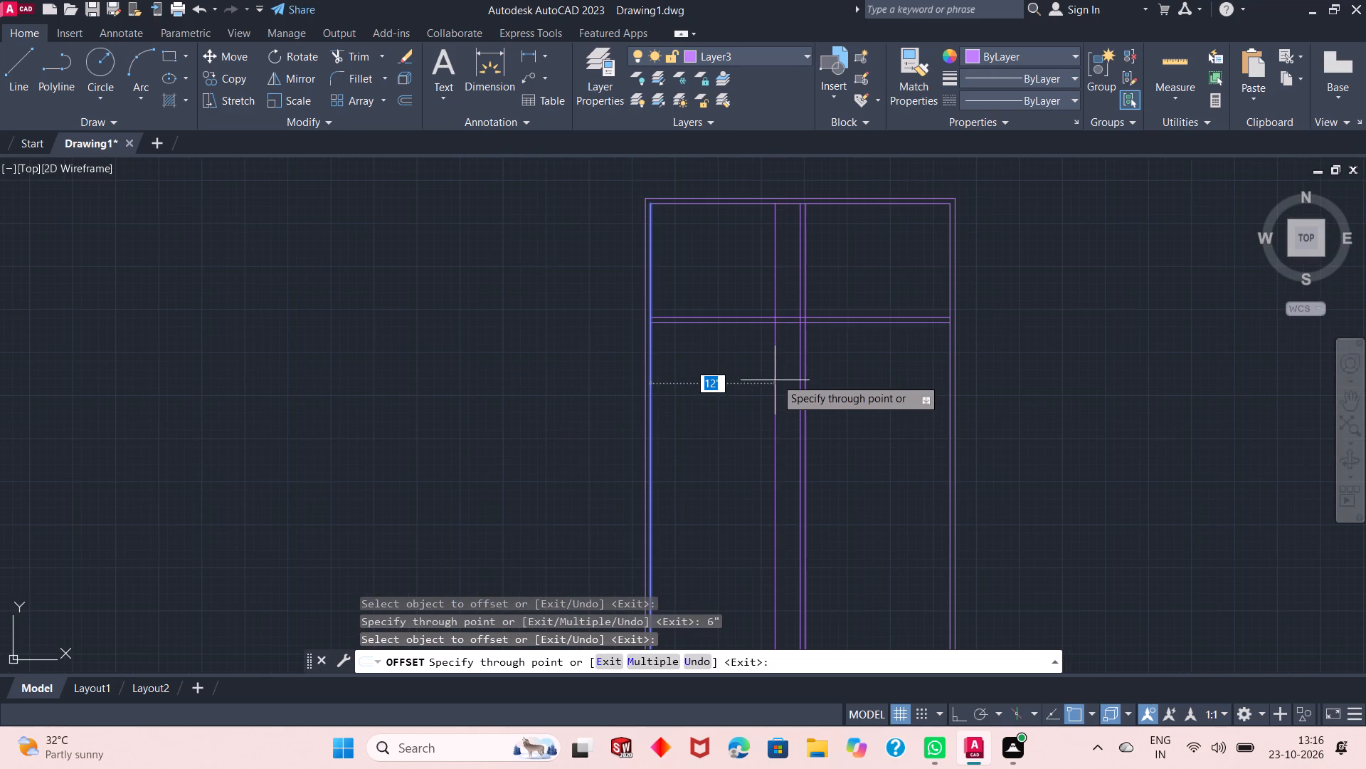
pyautogui.scroll(1, 777, 367)
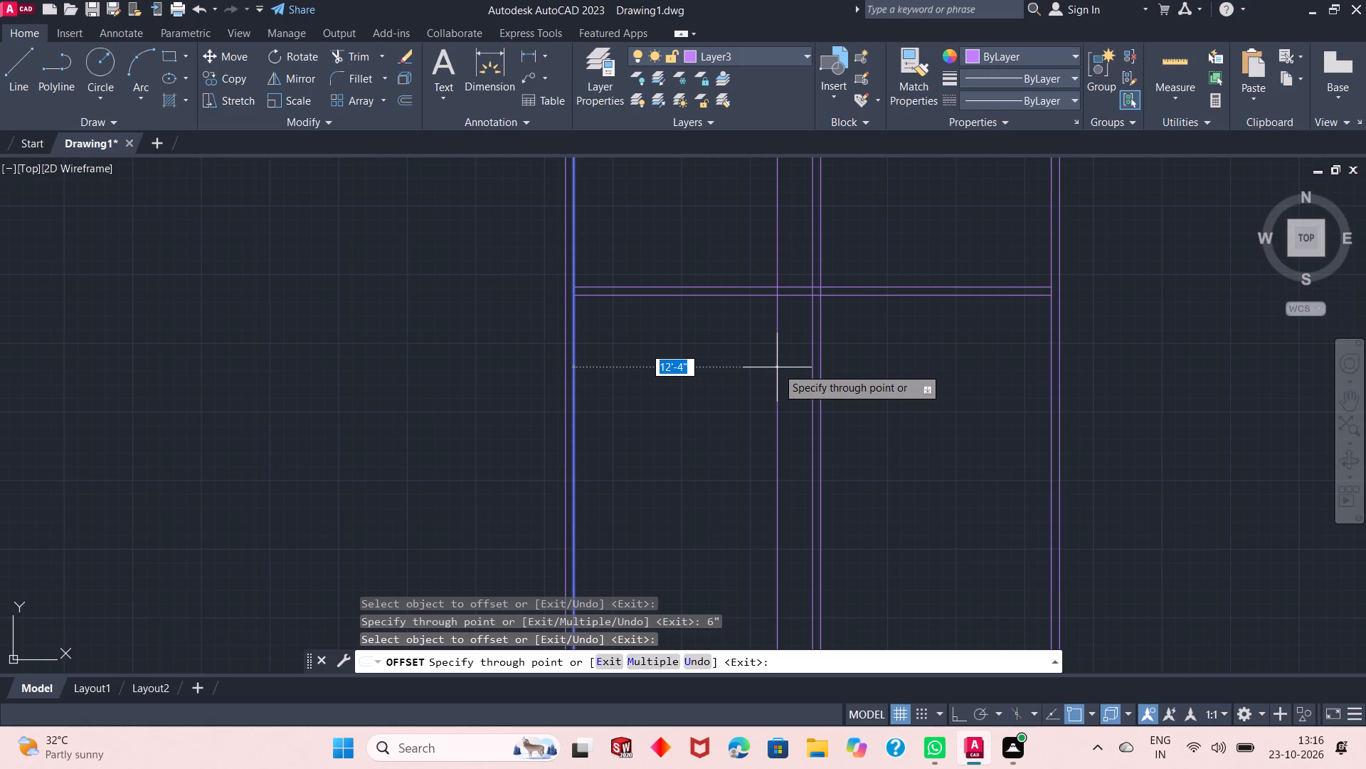
pyautogui.write("7'")
pyautogui.press('Return')
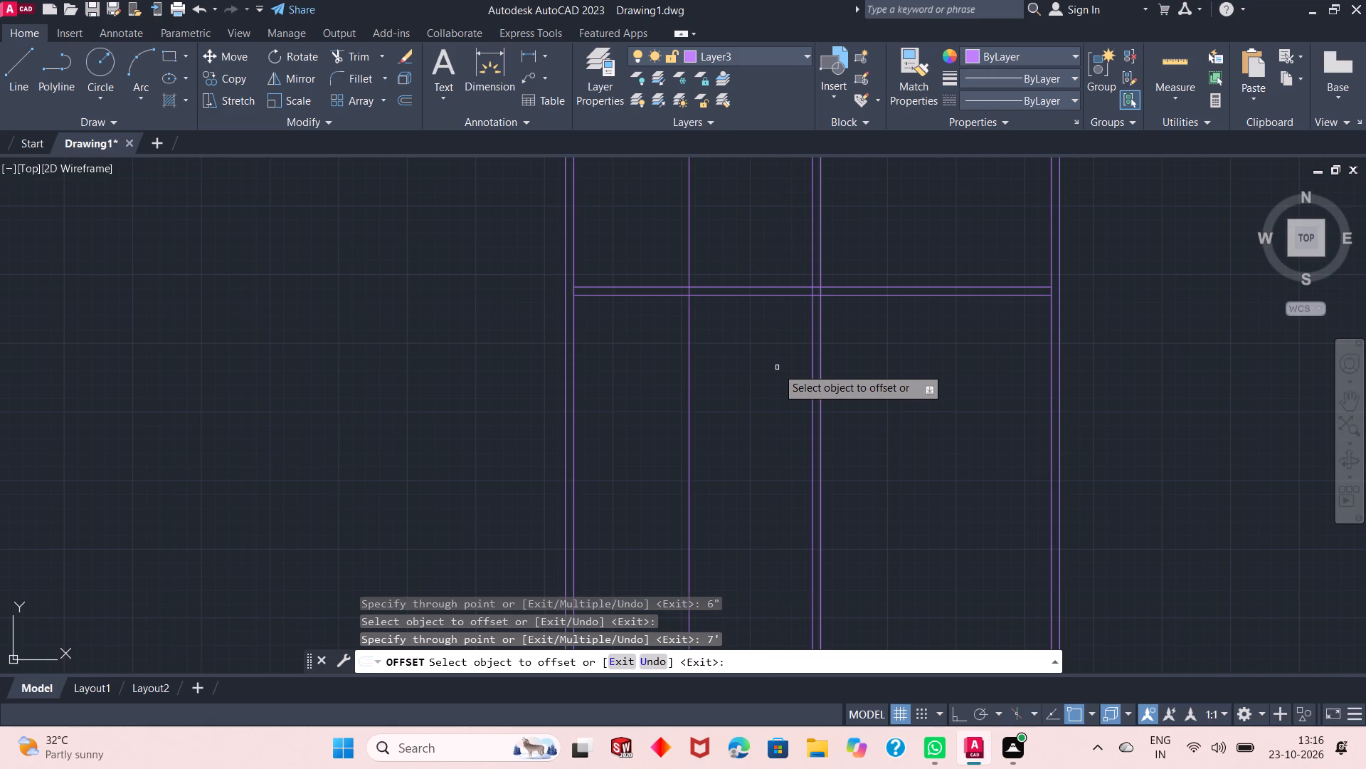
pyautogui.click(689, 342)
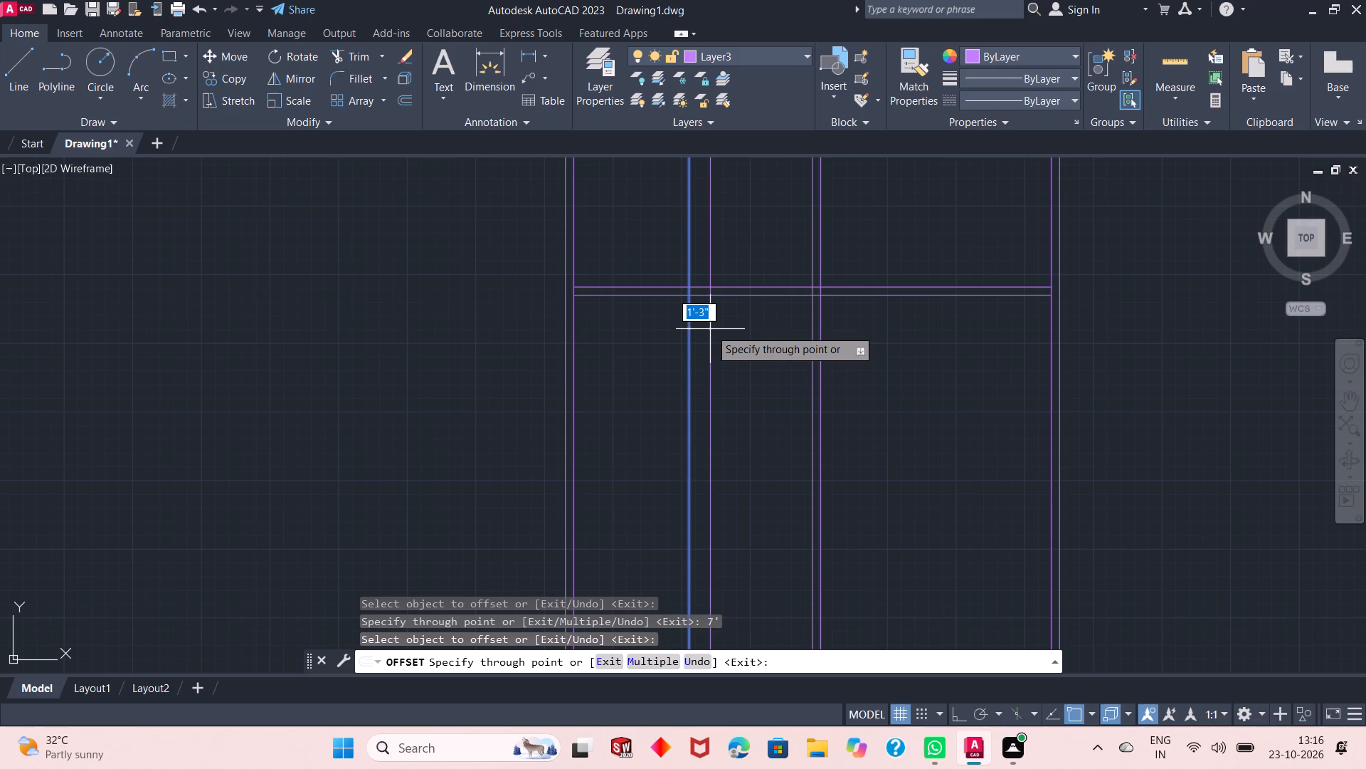
pyautogui.press('6')
pyautogui.hotkey('shift', '"')
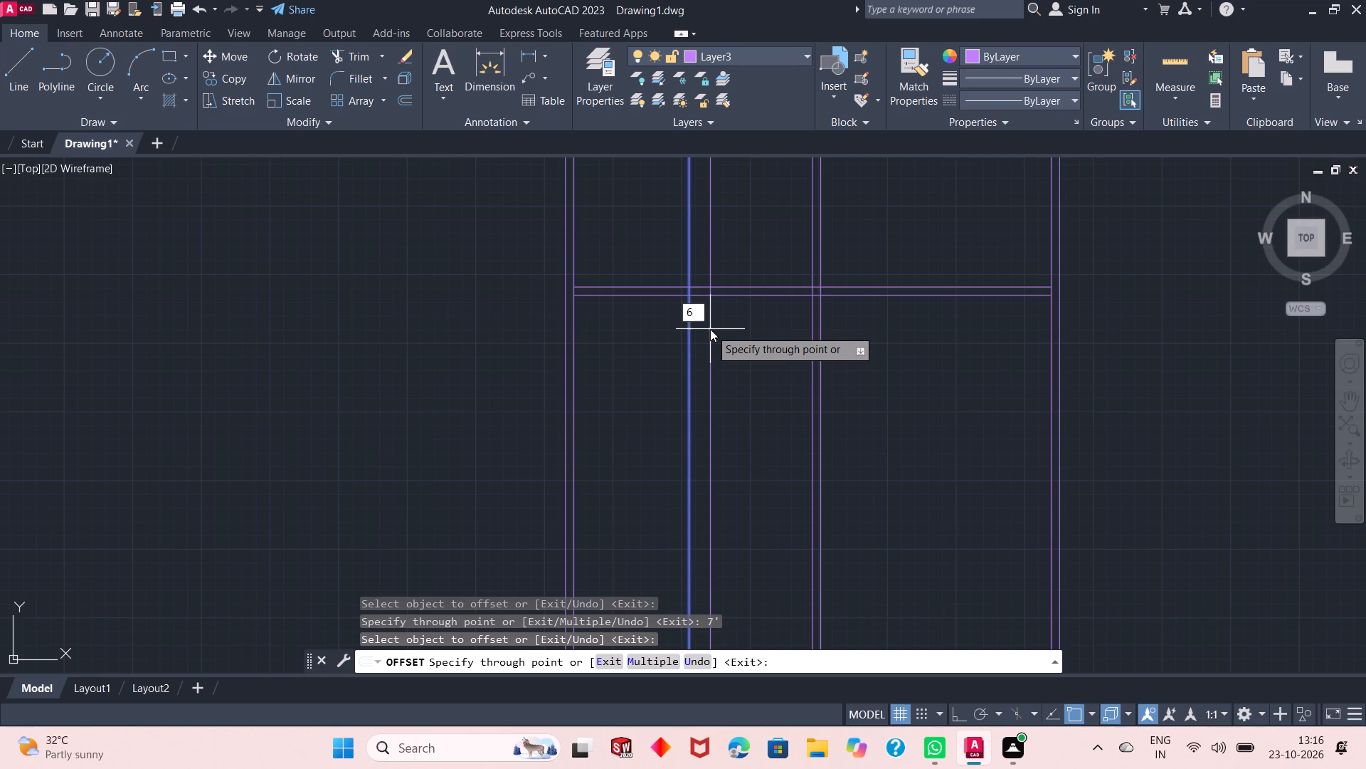
pyautogui.press('Return')
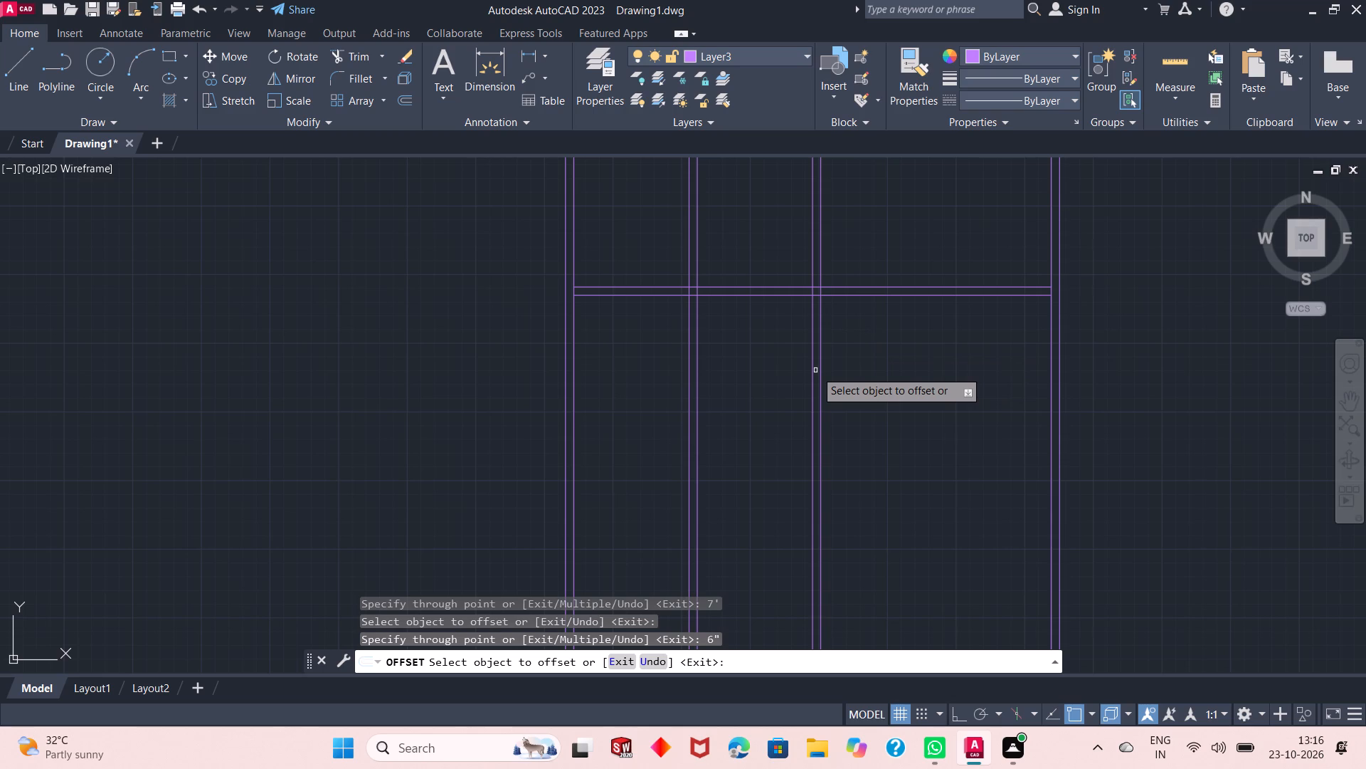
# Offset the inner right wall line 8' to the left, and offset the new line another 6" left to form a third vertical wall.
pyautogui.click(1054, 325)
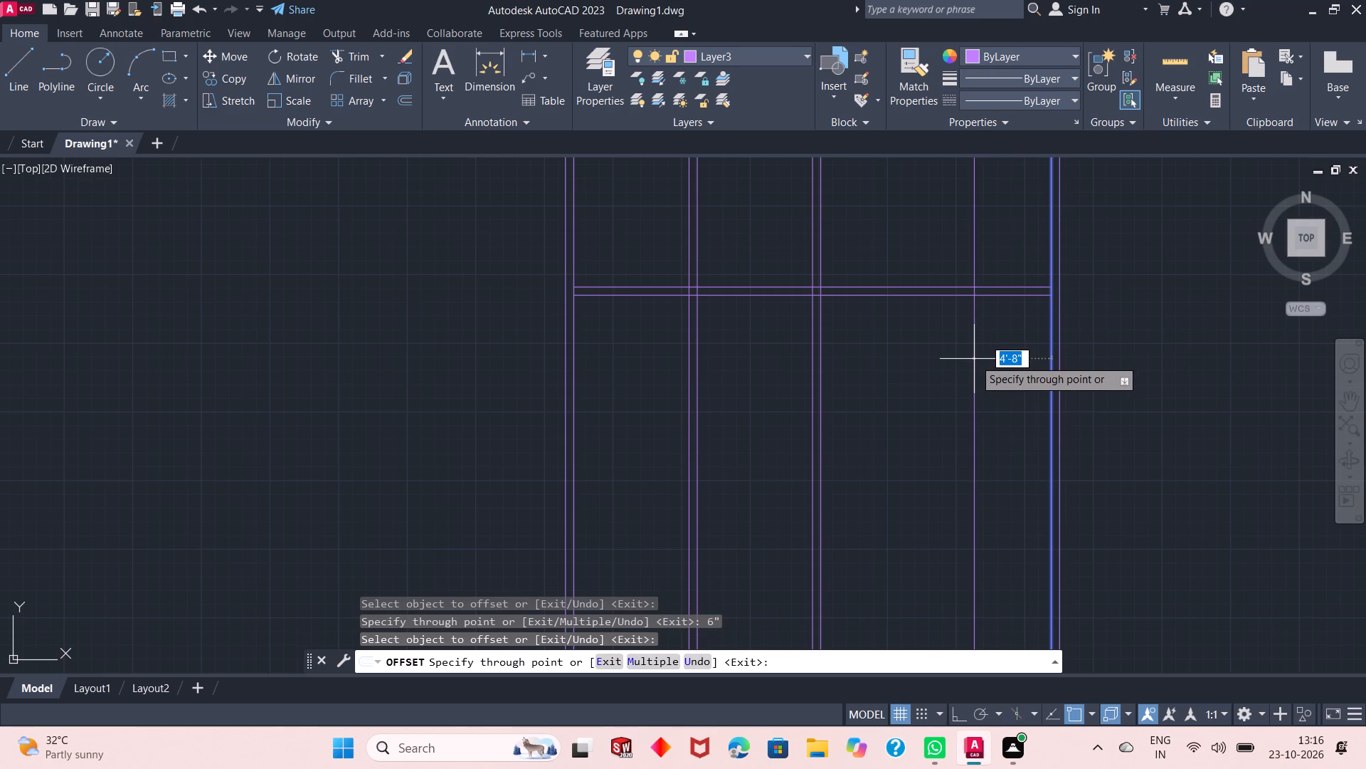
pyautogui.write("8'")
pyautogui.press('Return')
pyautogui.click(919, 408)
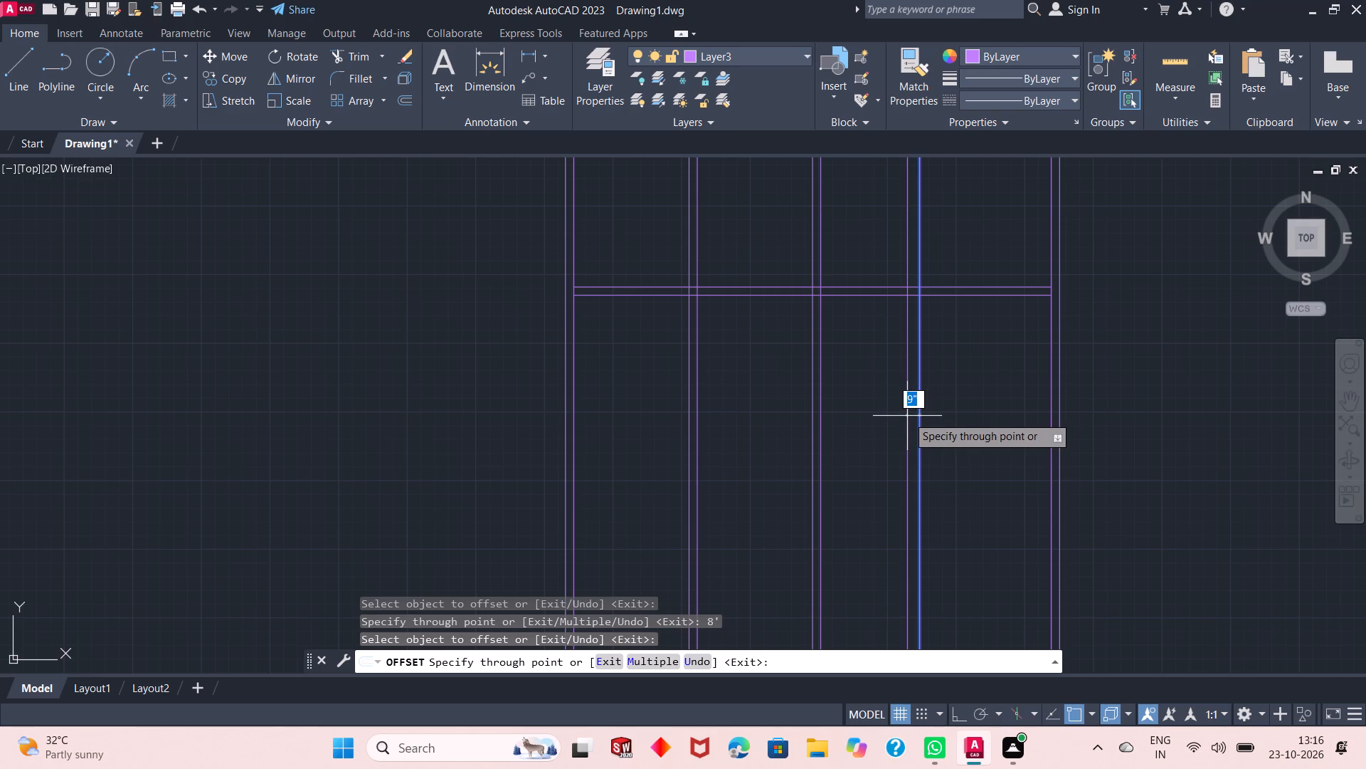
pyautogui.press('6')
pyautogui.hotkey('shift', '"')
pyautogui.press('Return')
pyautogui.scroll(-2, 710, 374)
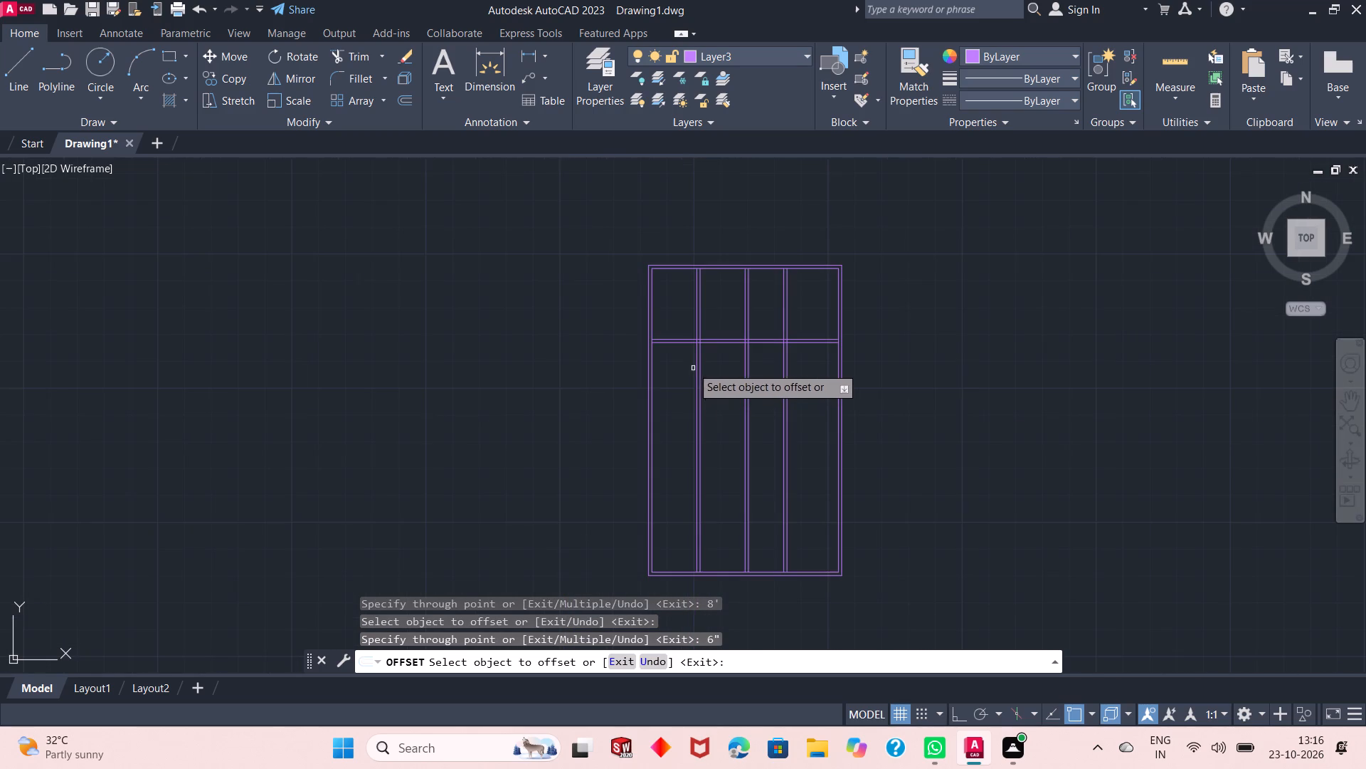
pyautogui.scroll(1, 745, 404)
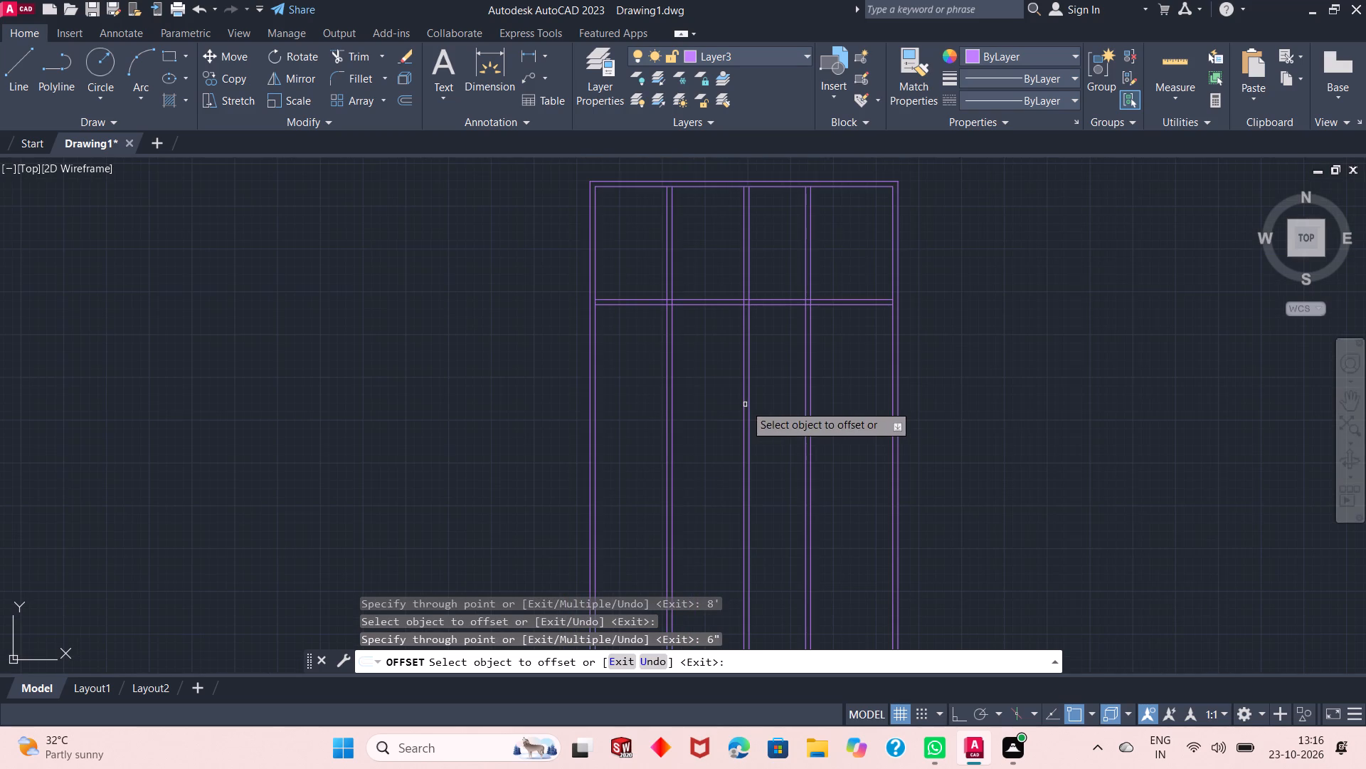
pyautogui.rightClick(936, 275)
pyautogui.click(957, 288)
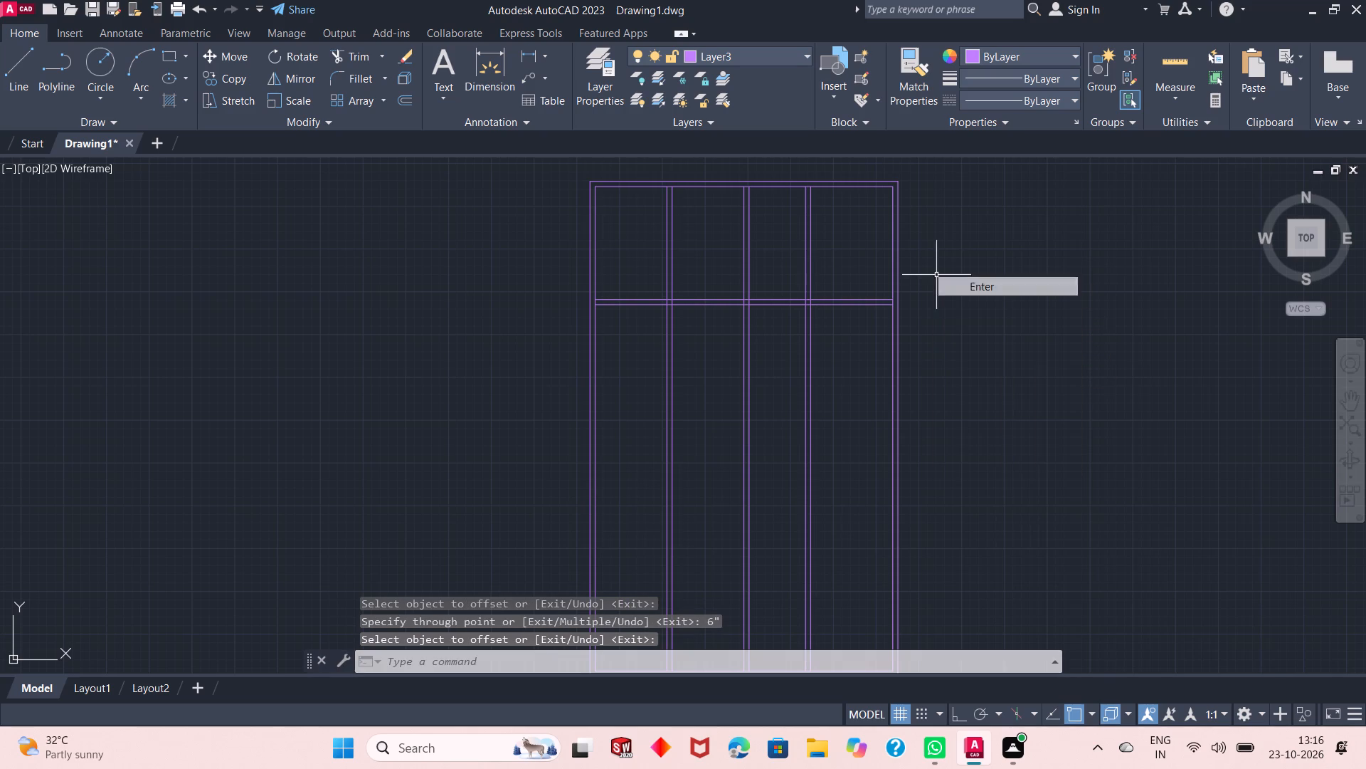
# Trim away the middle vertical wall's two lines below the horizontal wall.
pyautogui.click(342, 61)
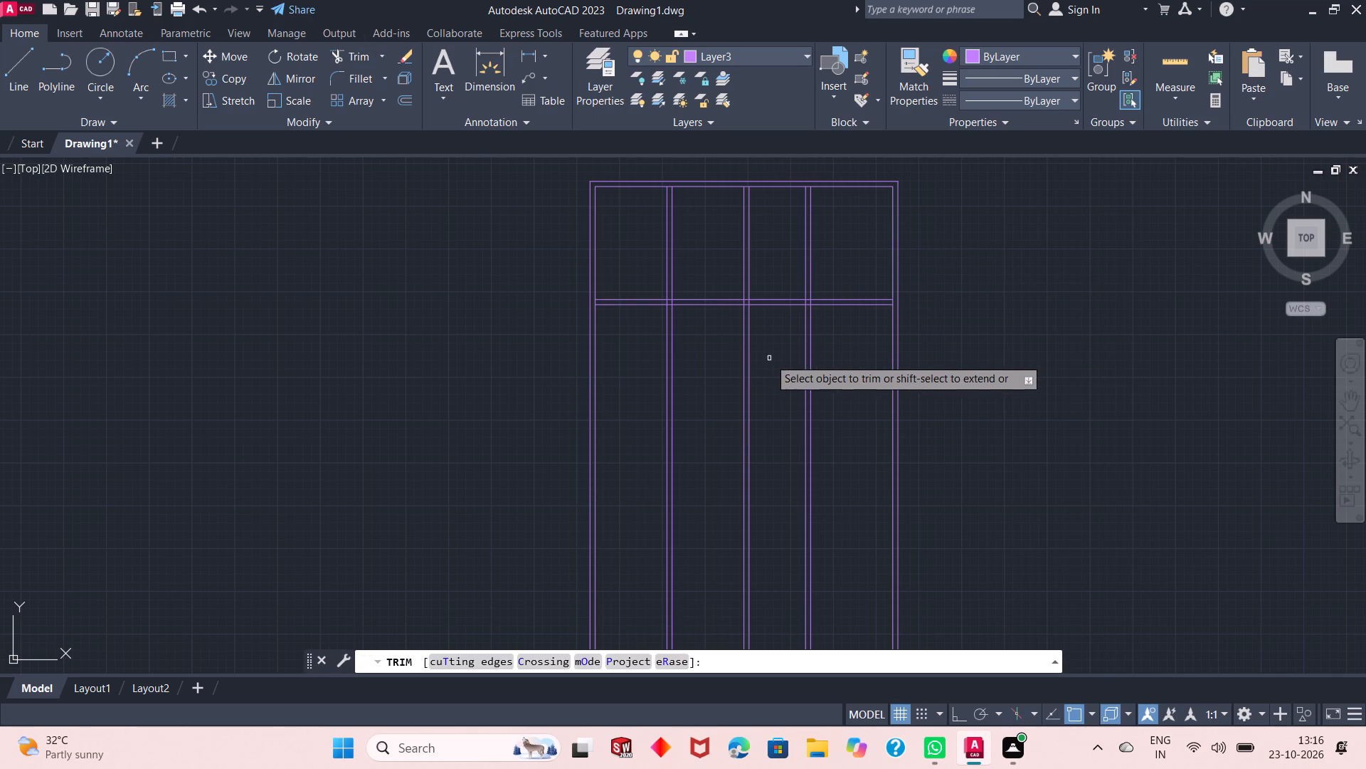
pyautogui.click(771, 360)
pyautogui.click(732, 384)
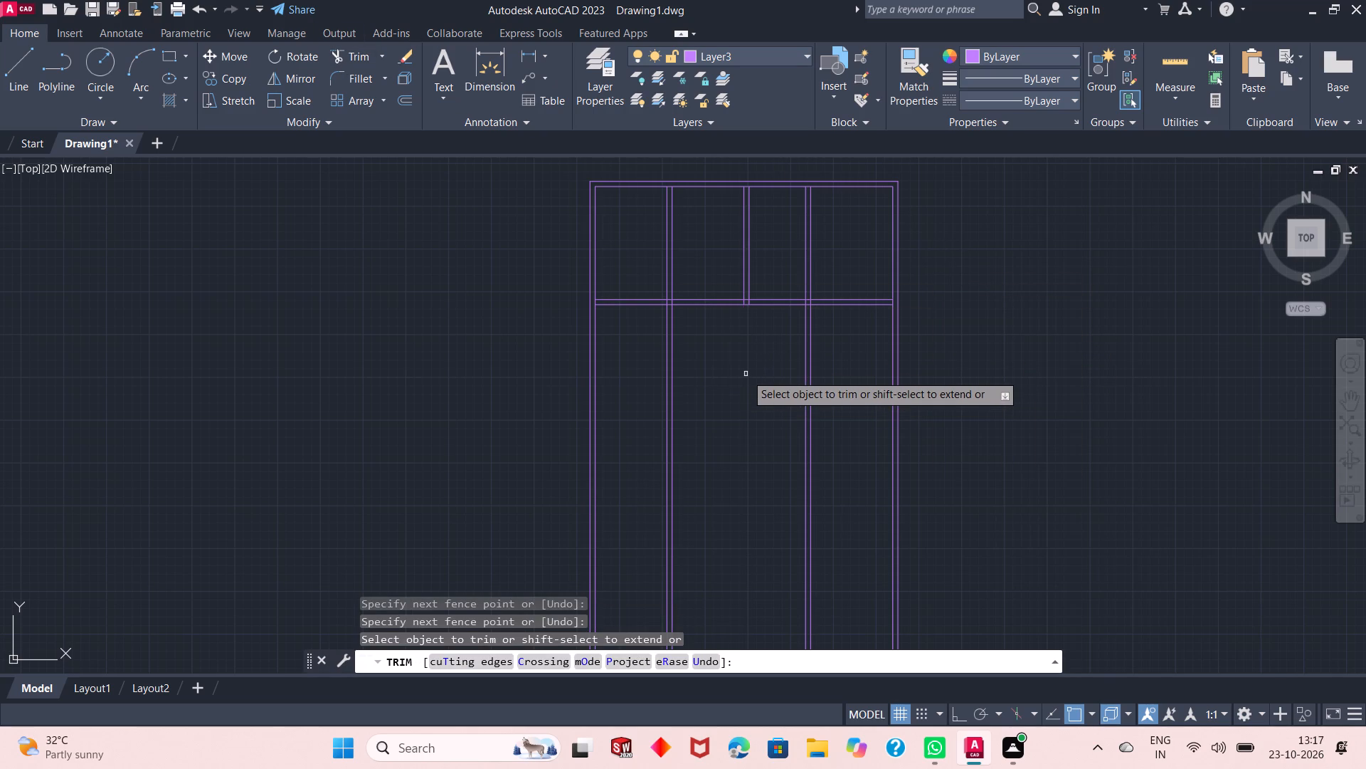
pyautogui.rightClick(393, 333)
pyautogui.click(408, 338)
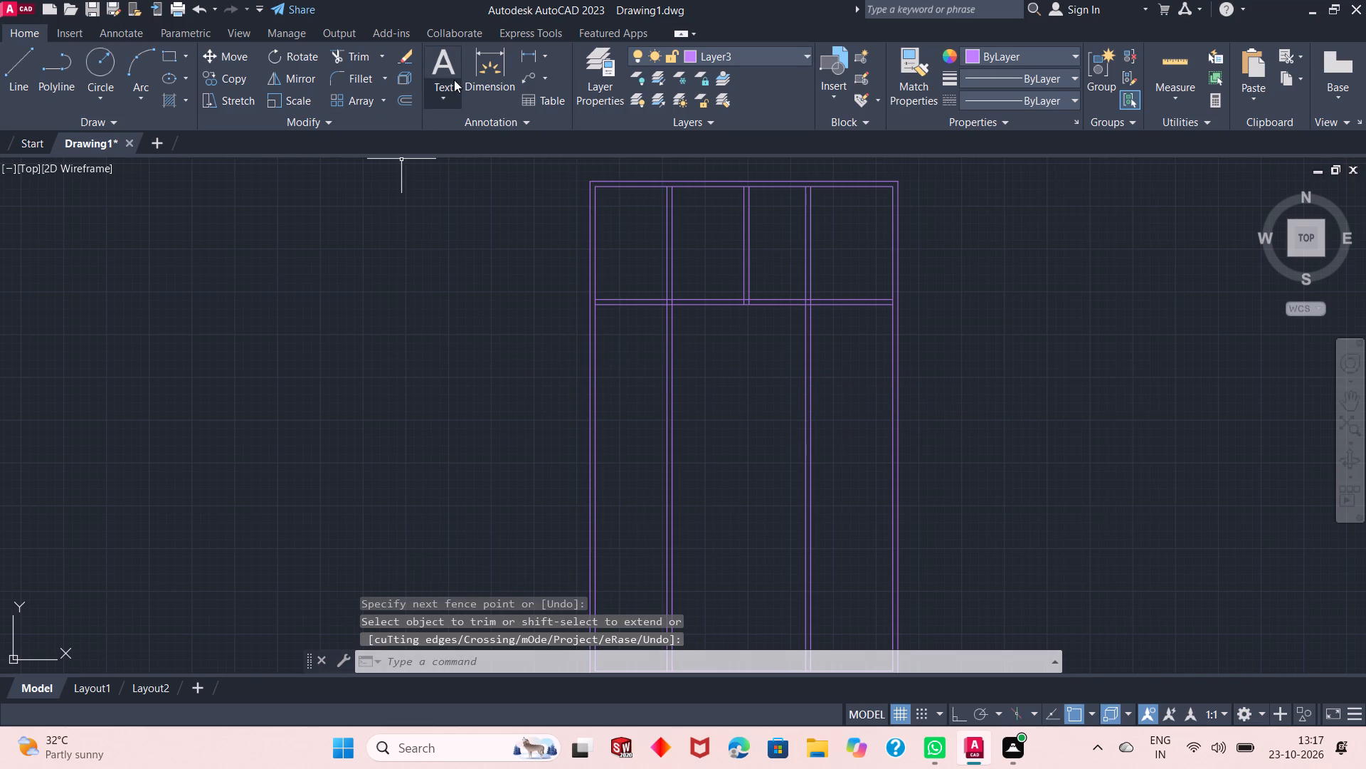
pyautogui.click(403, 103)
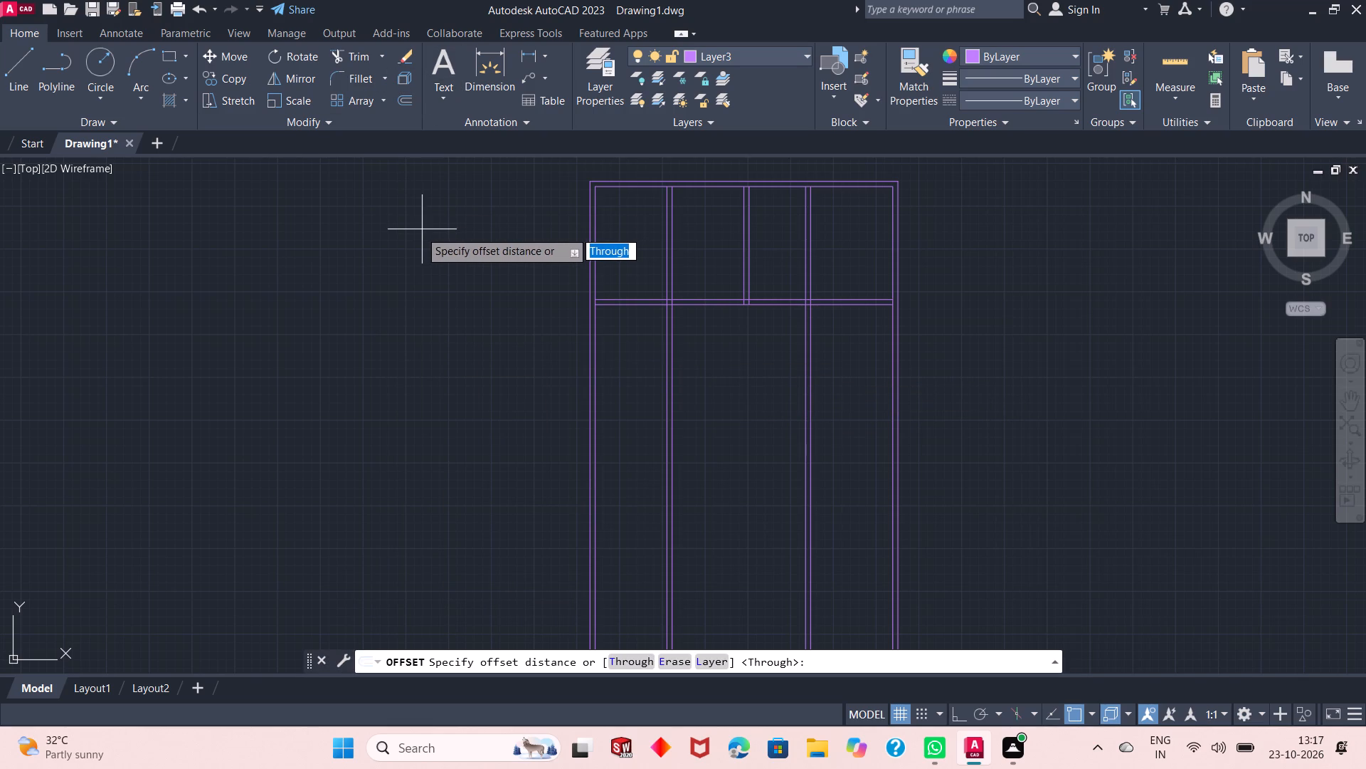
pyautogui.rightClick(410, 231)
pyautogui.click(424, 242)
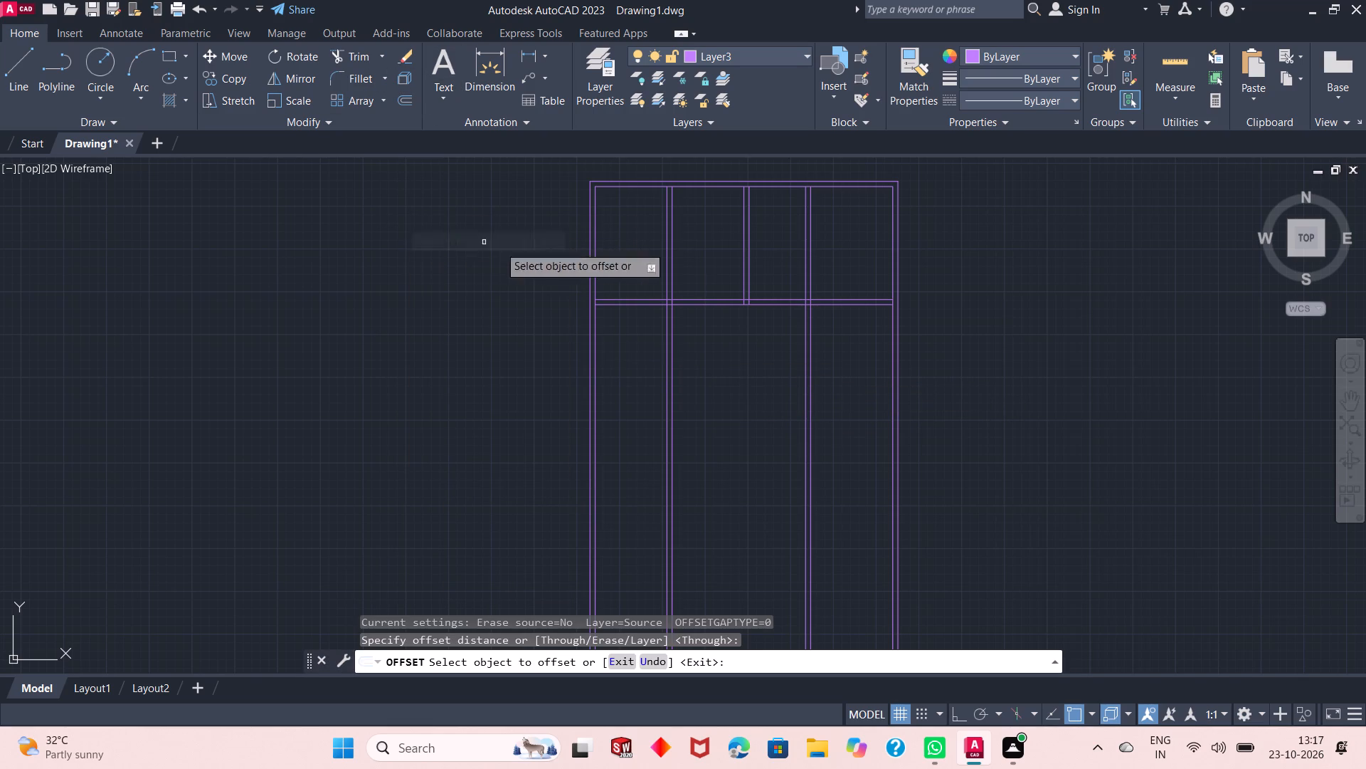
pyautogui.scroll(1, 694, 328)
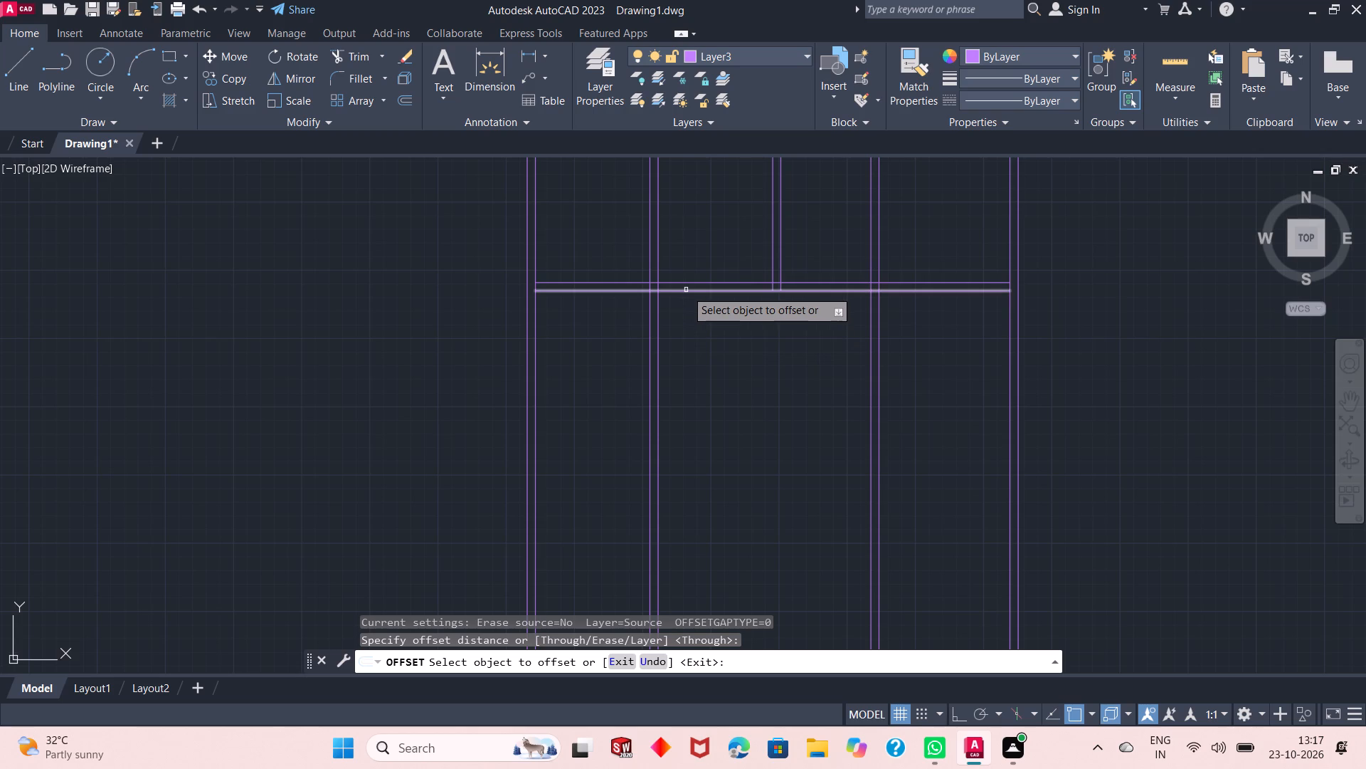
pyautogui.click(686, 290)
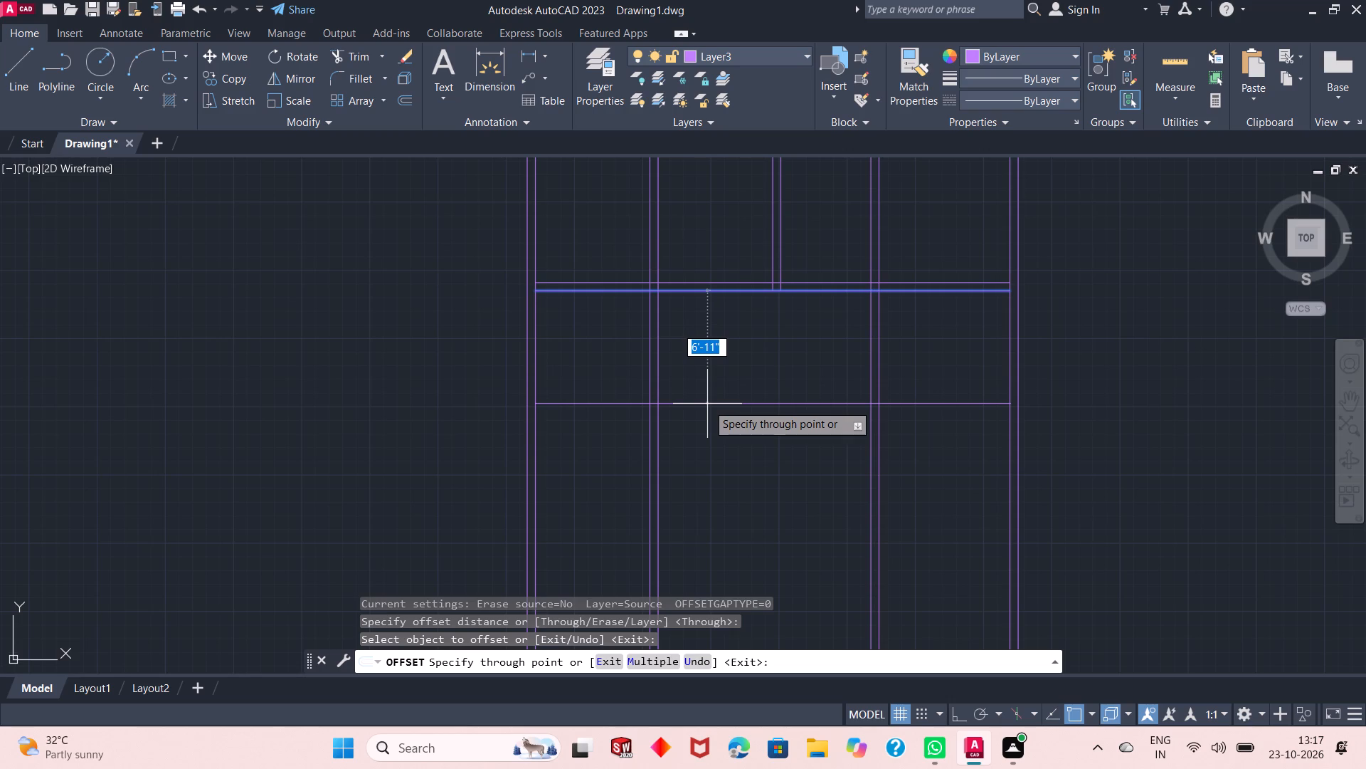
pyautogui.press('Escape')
# Measure the clear width between the inner left wall line and the nearest vertical wall, below the horizontal wall.
pyautogui.click(1155, 68)
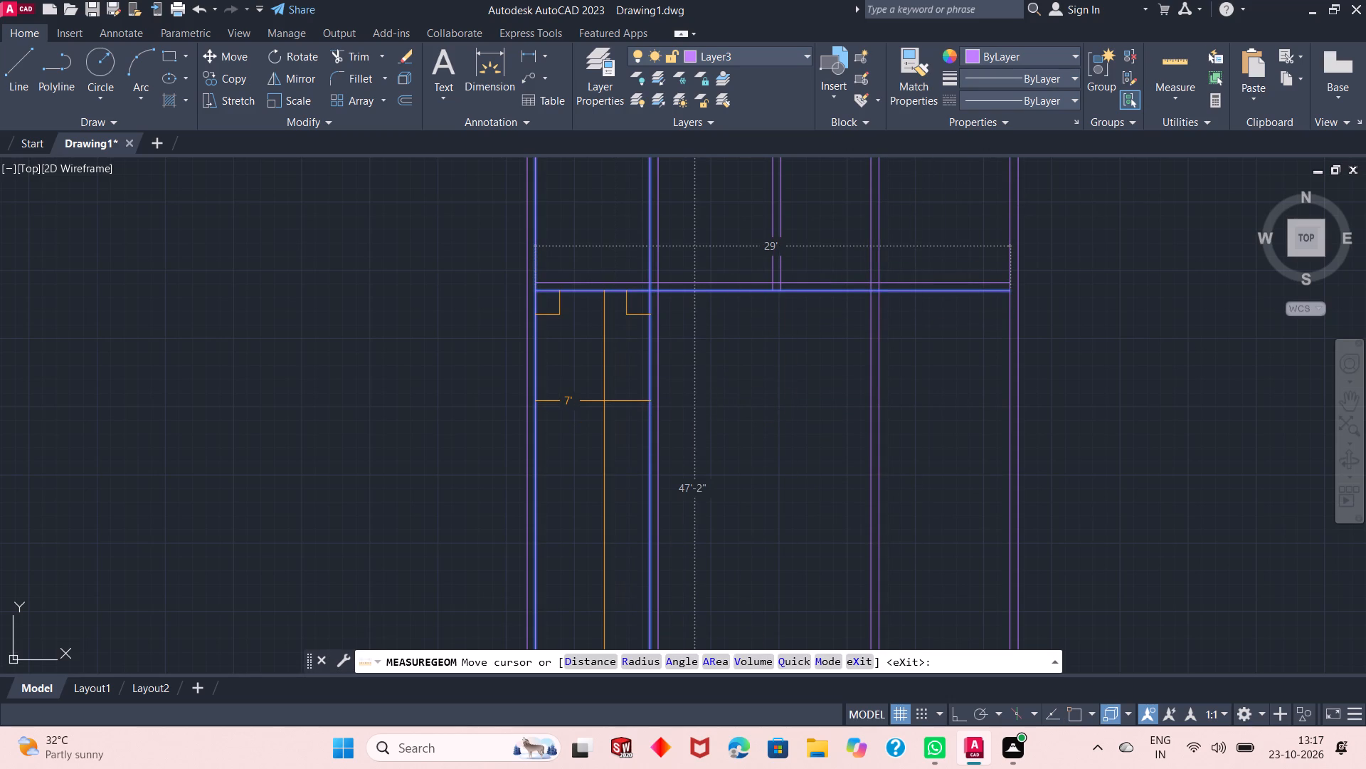
pyautogui.press('Escape')
# Undo the trim and the offsets that formed the horizontal wall and the vertical walls on both sides of the middle one.
pyautogui.hotkey('ctrl', 'z')
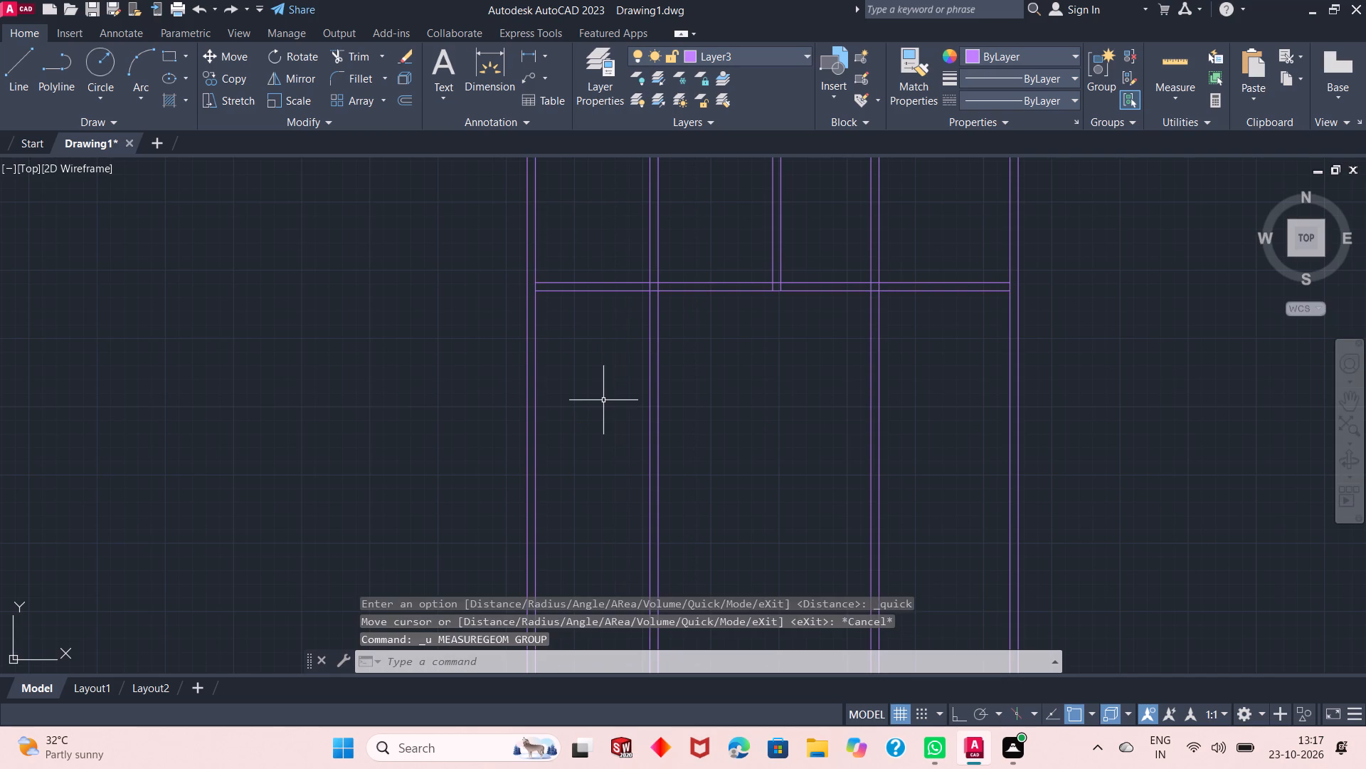
pyautogui.hotkey('ctrl', 'z')
pyautogui.hotkey('ctrl', 'z')
pyautogui.hotkey('ctrl', 'z')
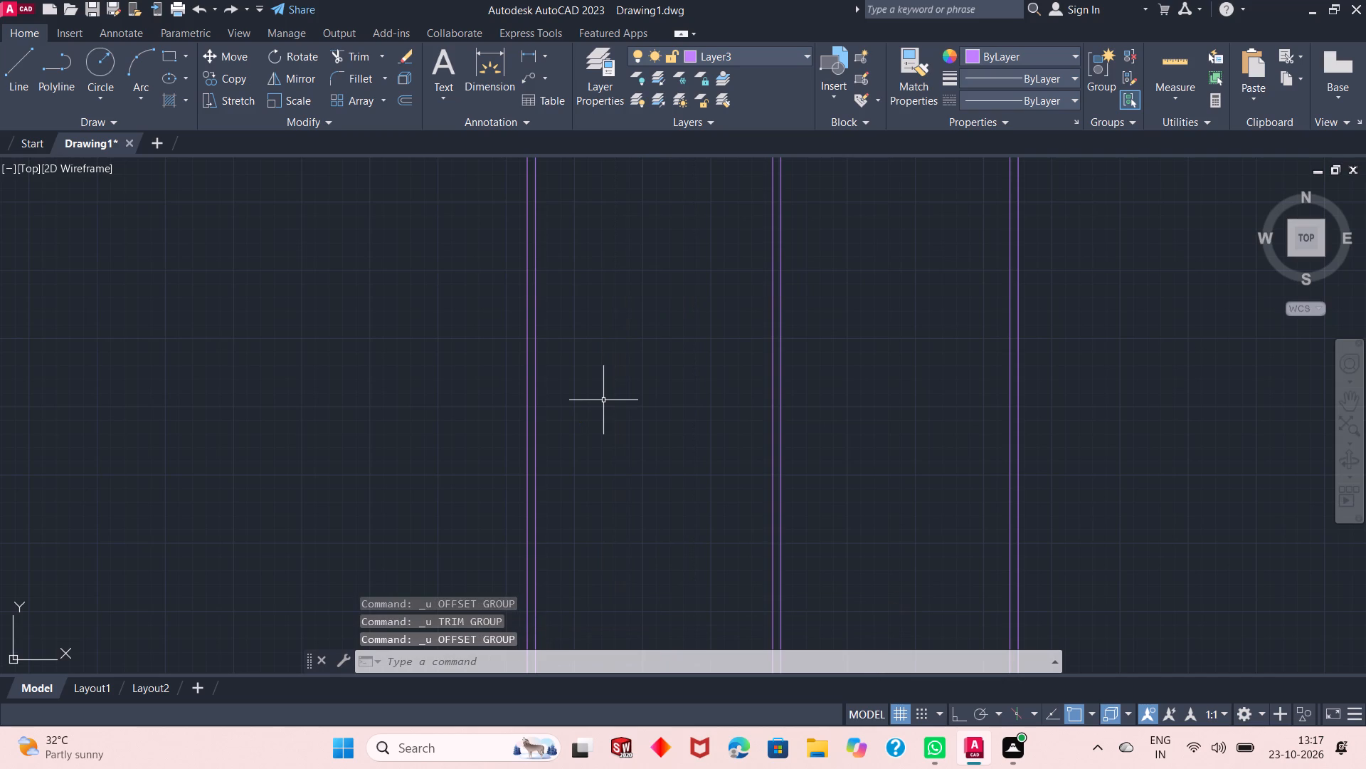
# Offset the inner top wall line 11' downward, and offset the new line another 6" down to form a horizontal wall.
pyautogui.scroll(-2, 603, 399)
pyautogui.scroll(1, 688, 353)
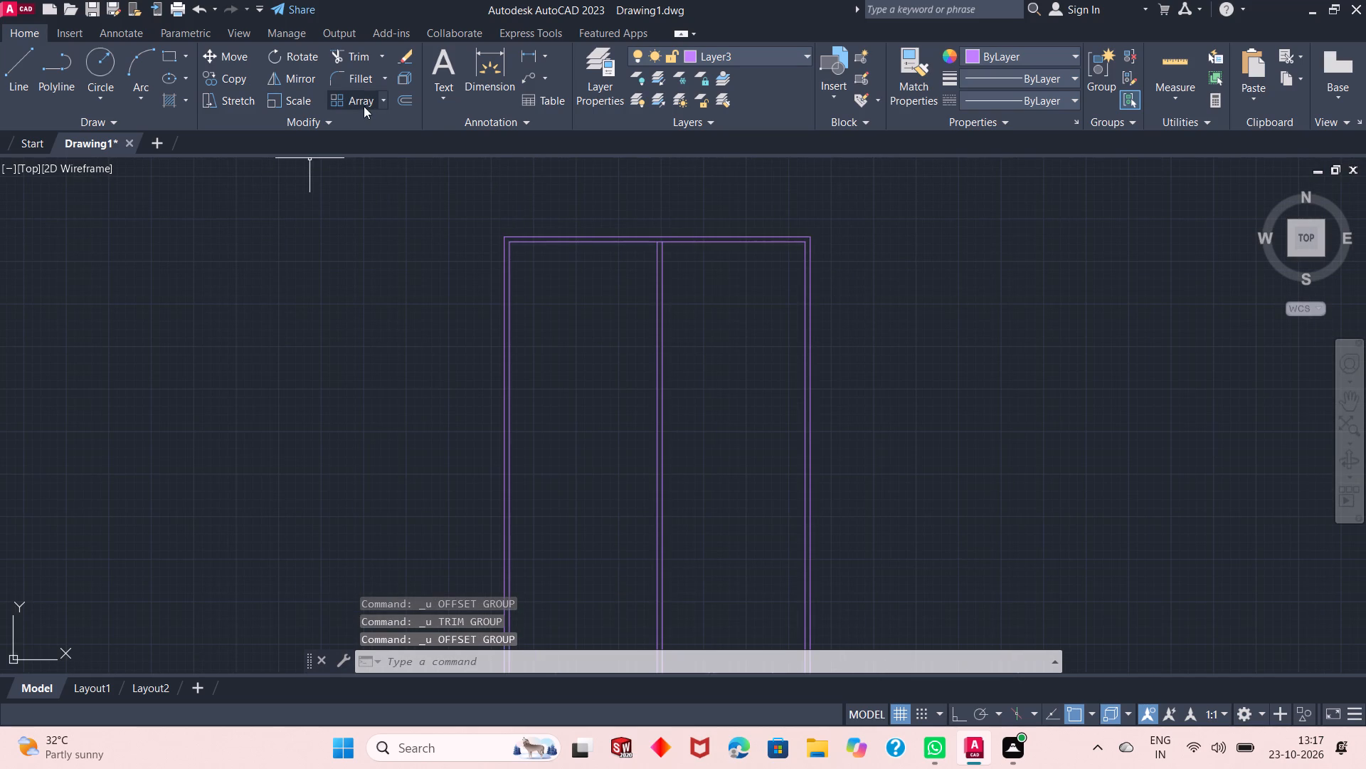
pyautogui.click(408, 102)
pyautogui.rightClick(358, 254)
pyautogui.click(388, 271)
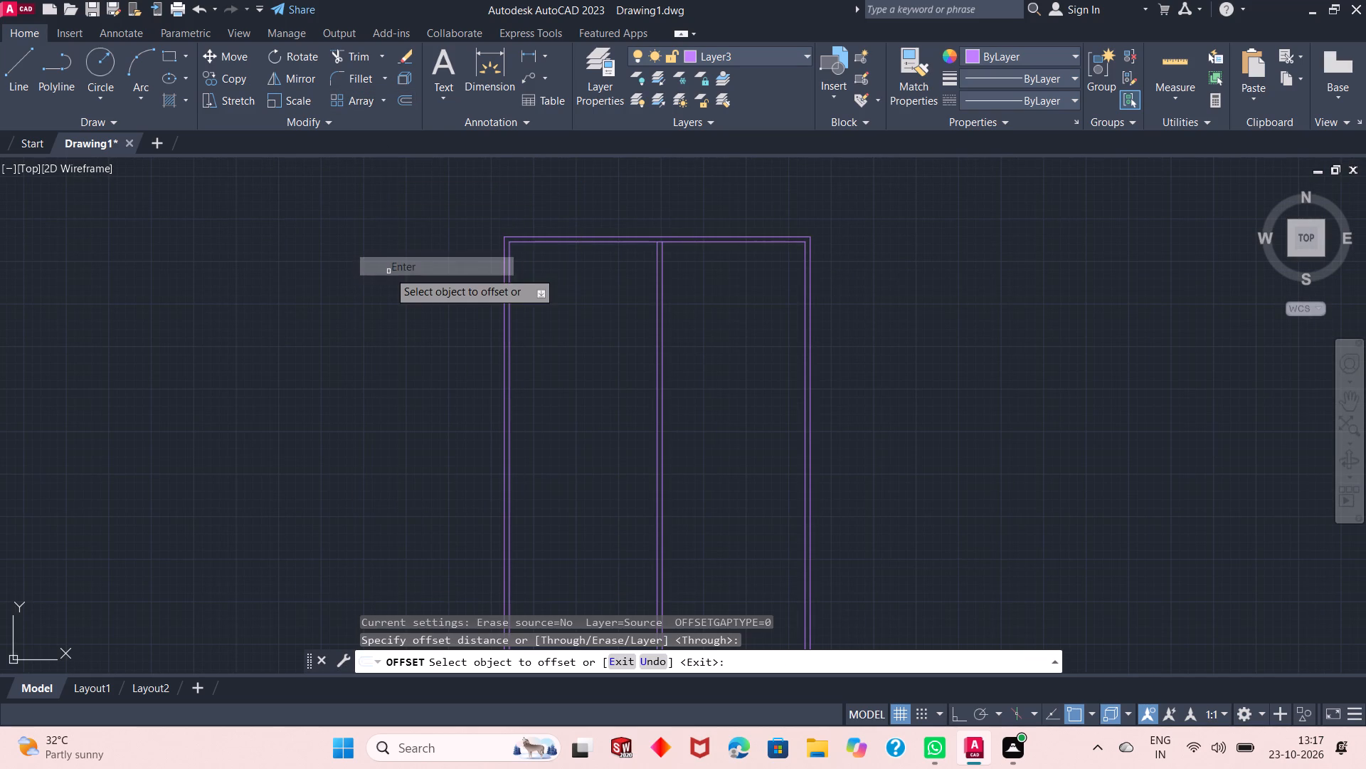
pyautogui.click(552, 242)
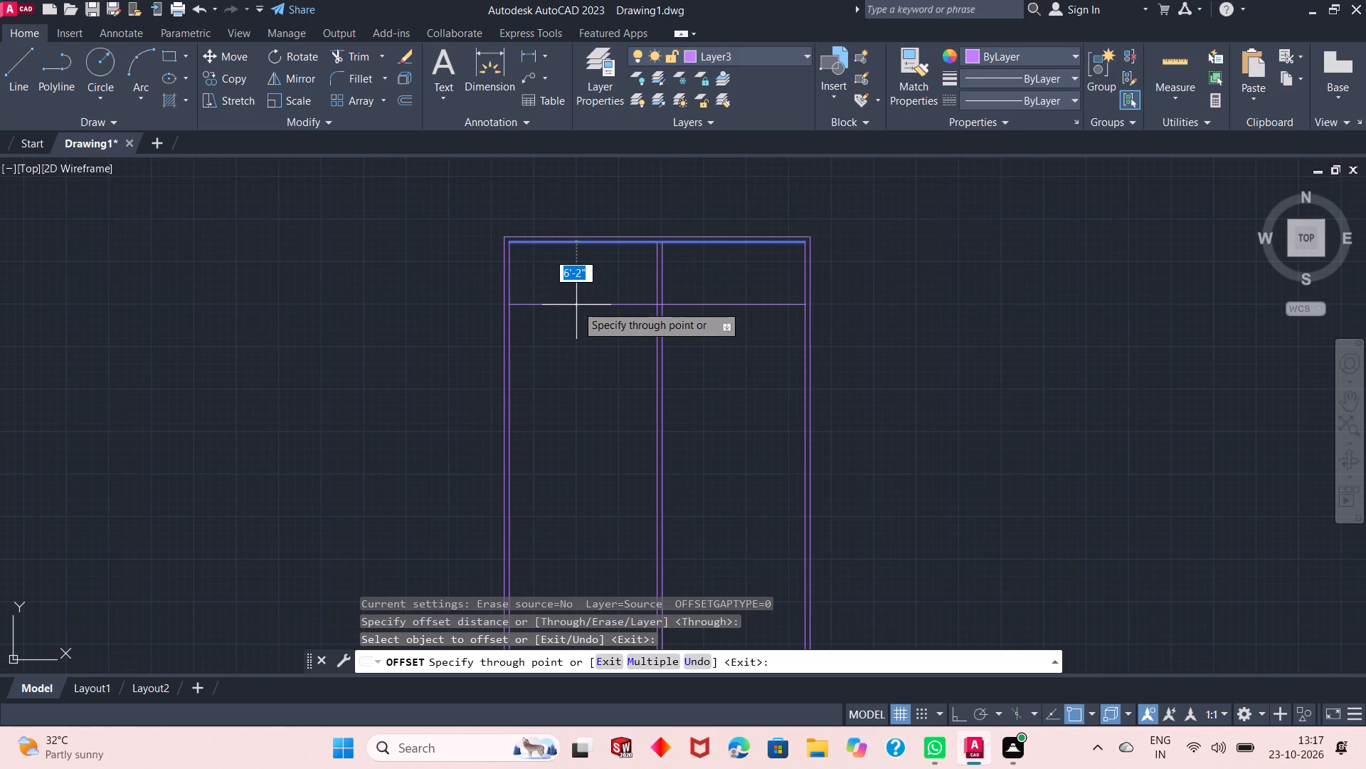
pyautogui.write("11'")
pyautogui.press('Return')
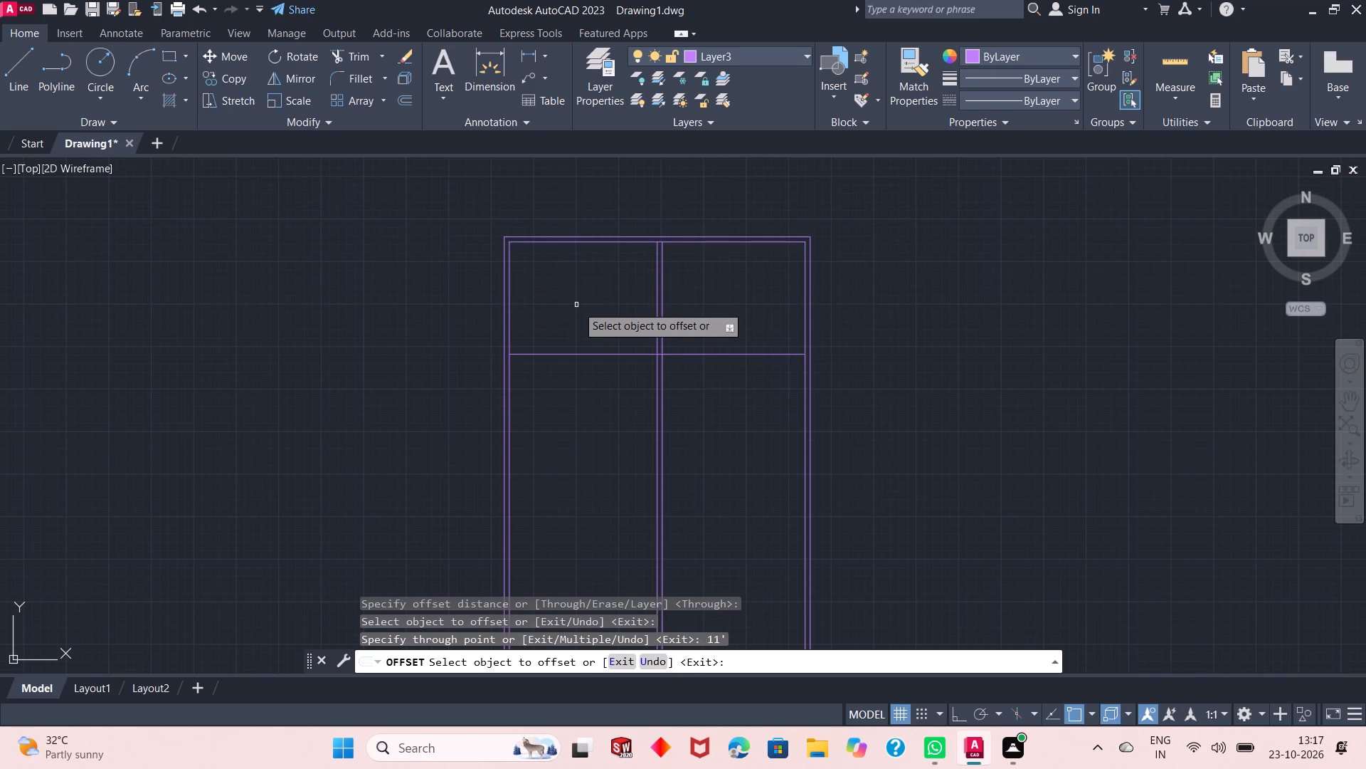
pyautogui.click(601, 354)
pyautogui.press('6')
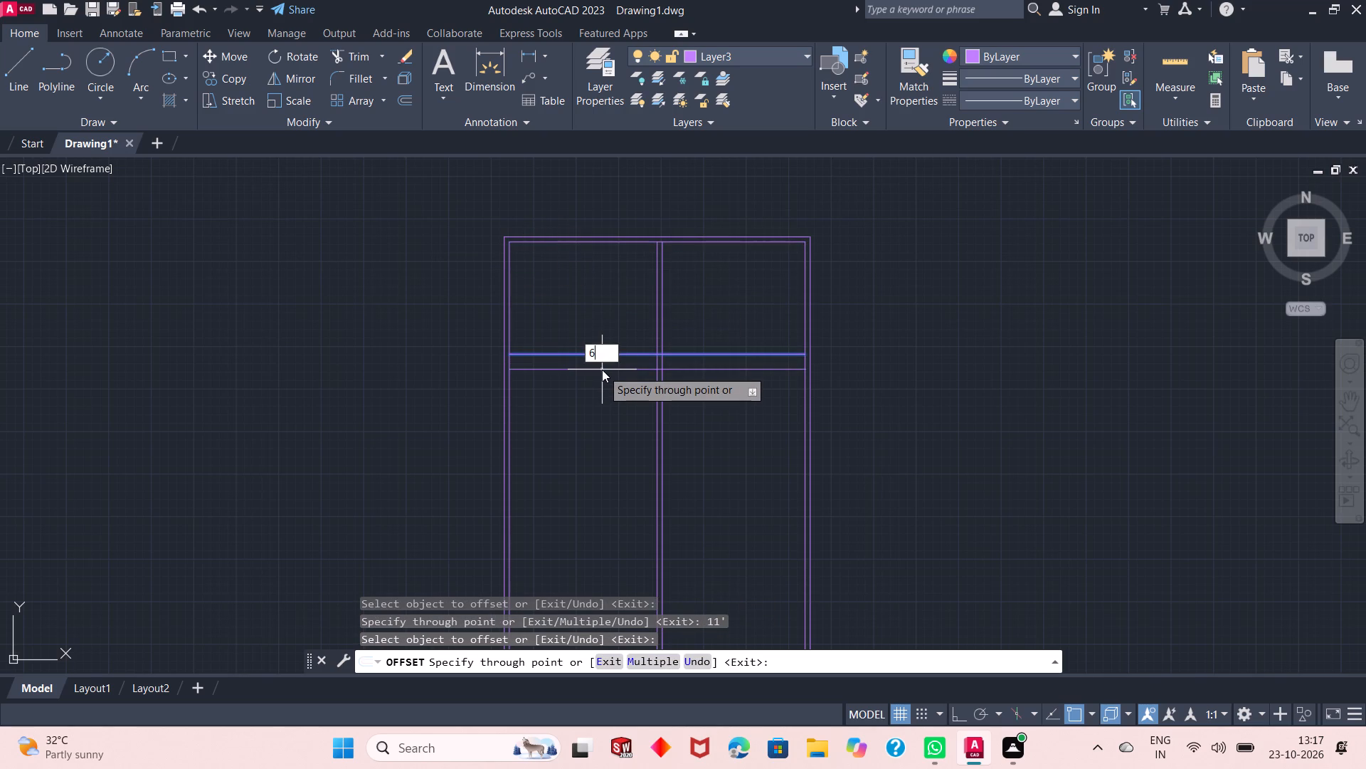
pyautogui.hotkey('shift', '"')
pyautogui.press('Return')
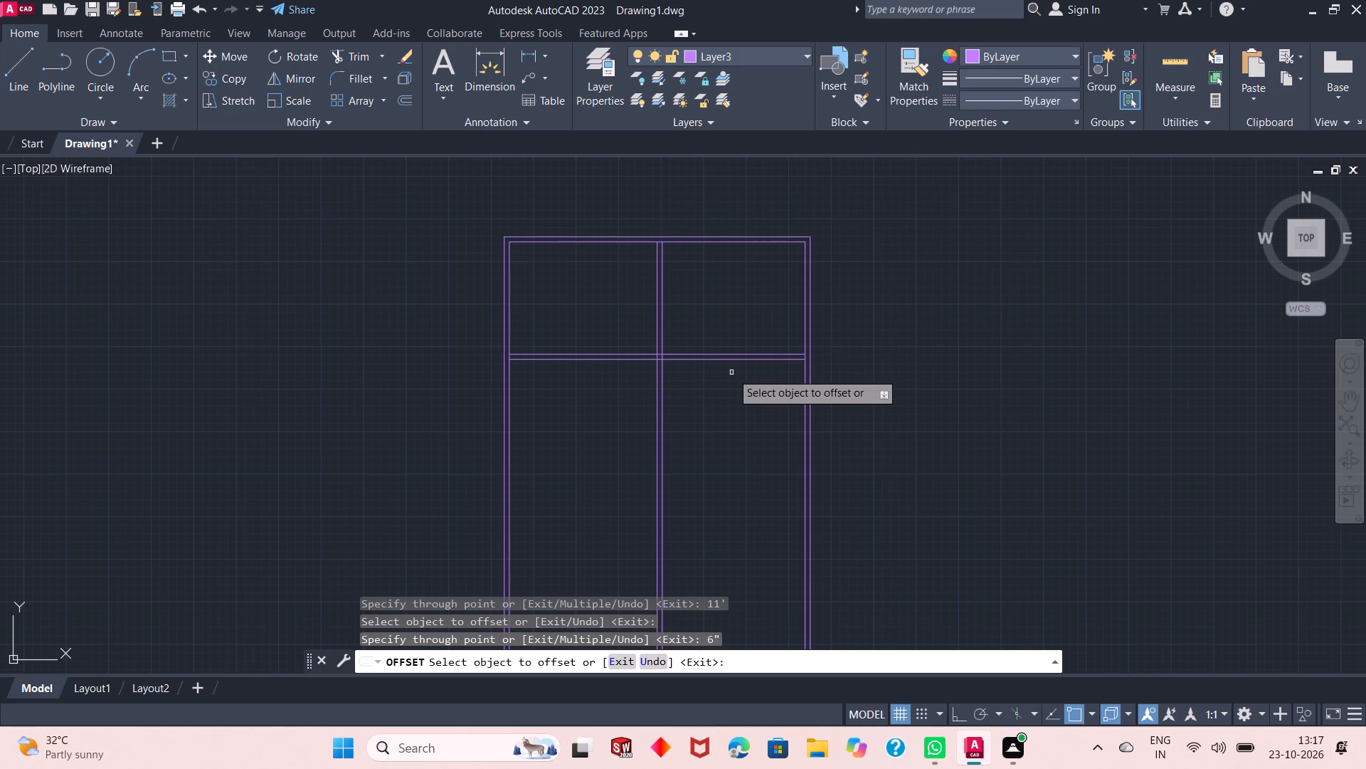
# Offset the inner left wall line 8'6" to the right, and offset the new line another 6" right to form a vertical wall.
pyautogui.click(507, 395)
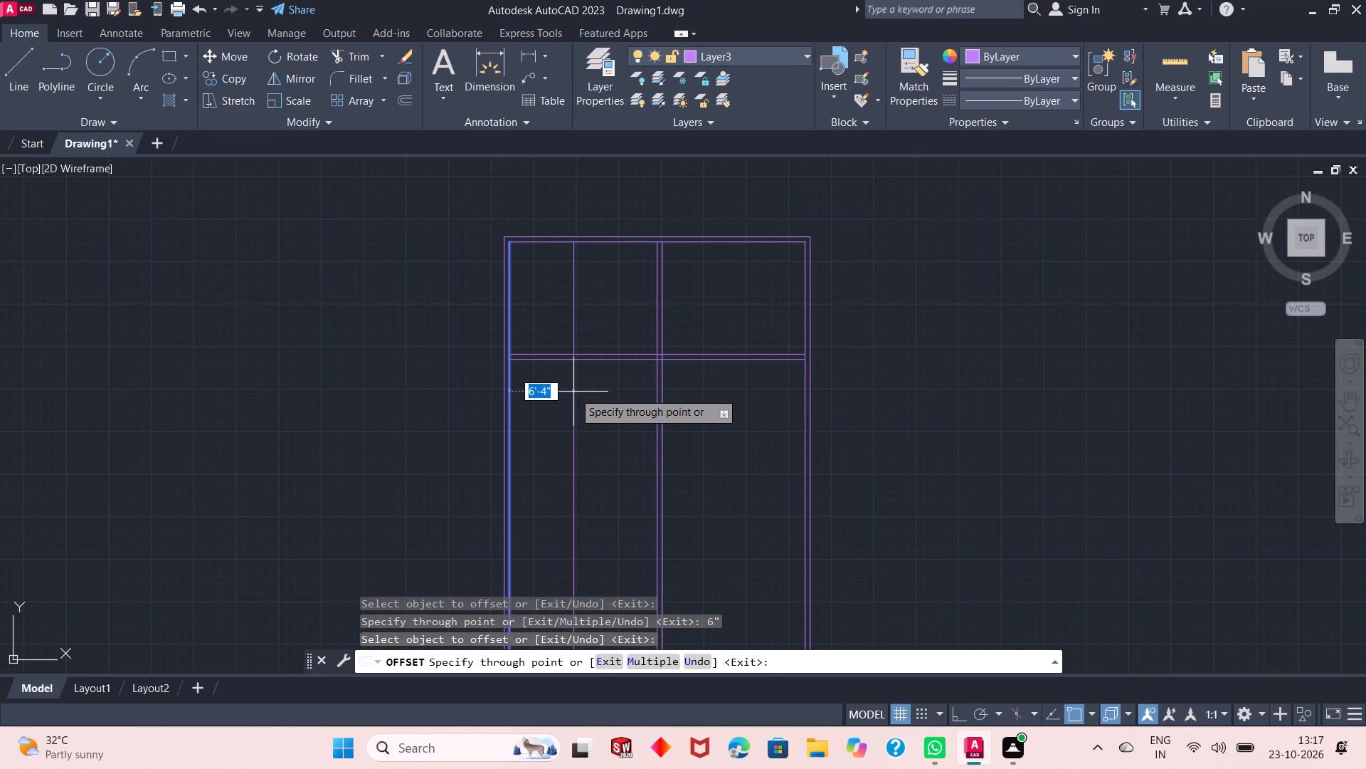
pyautogui.write('8\'6"')
pyautogui.press('Return')
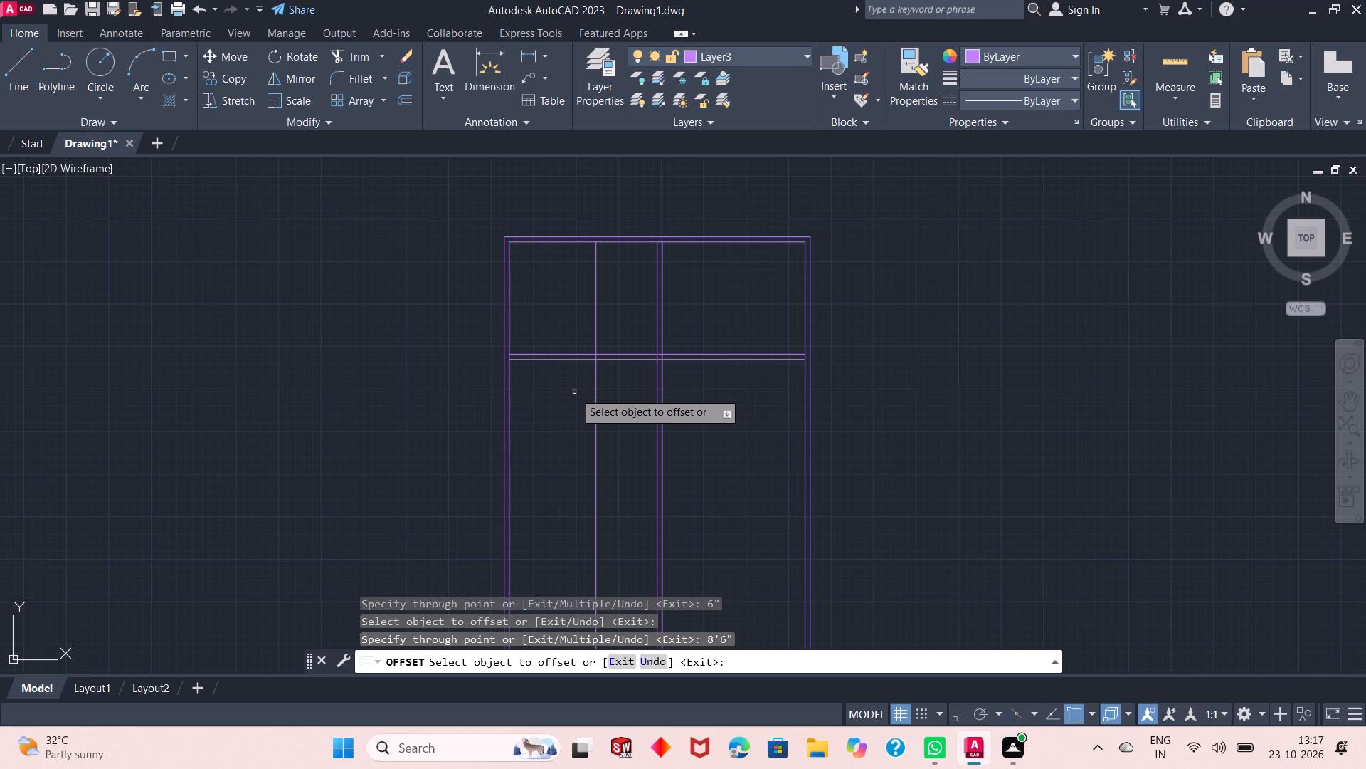
pyautogui.click(595, 397)
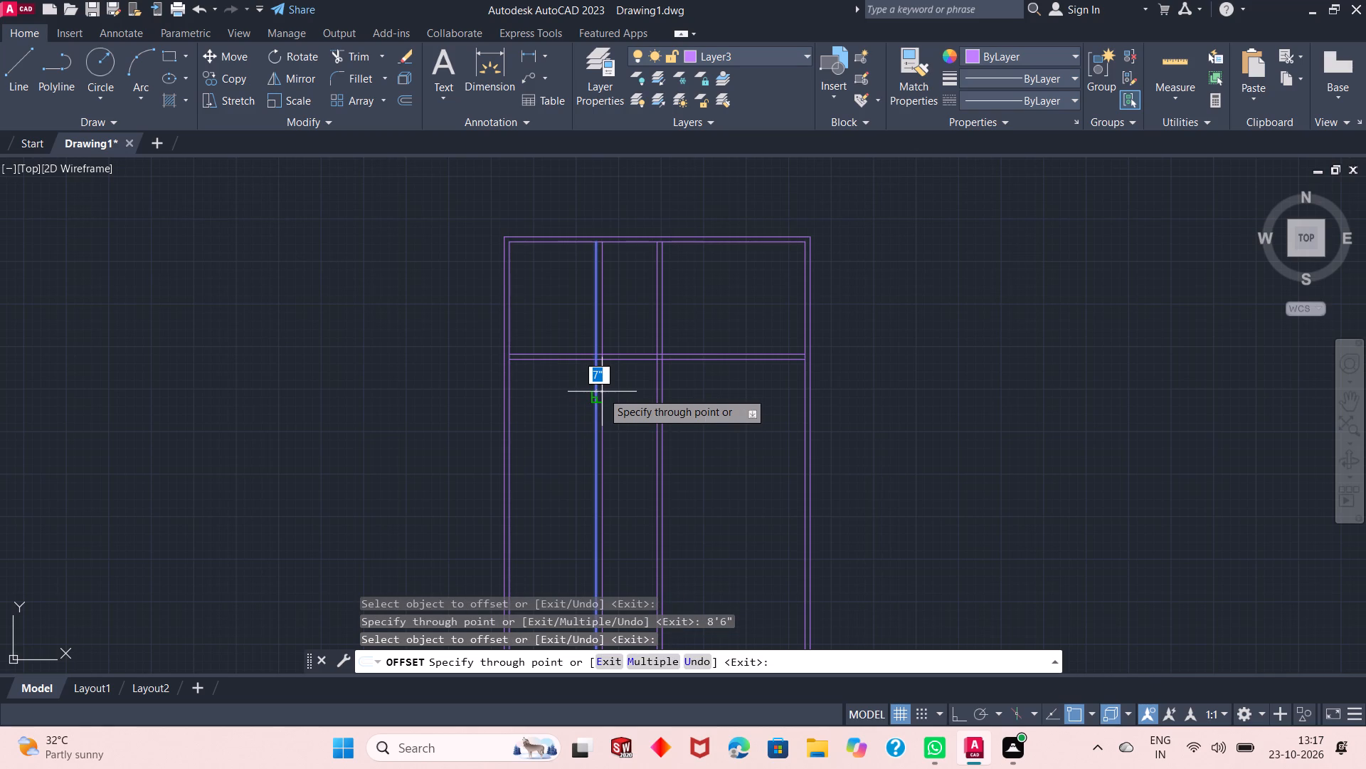
pyautogui.press('6')
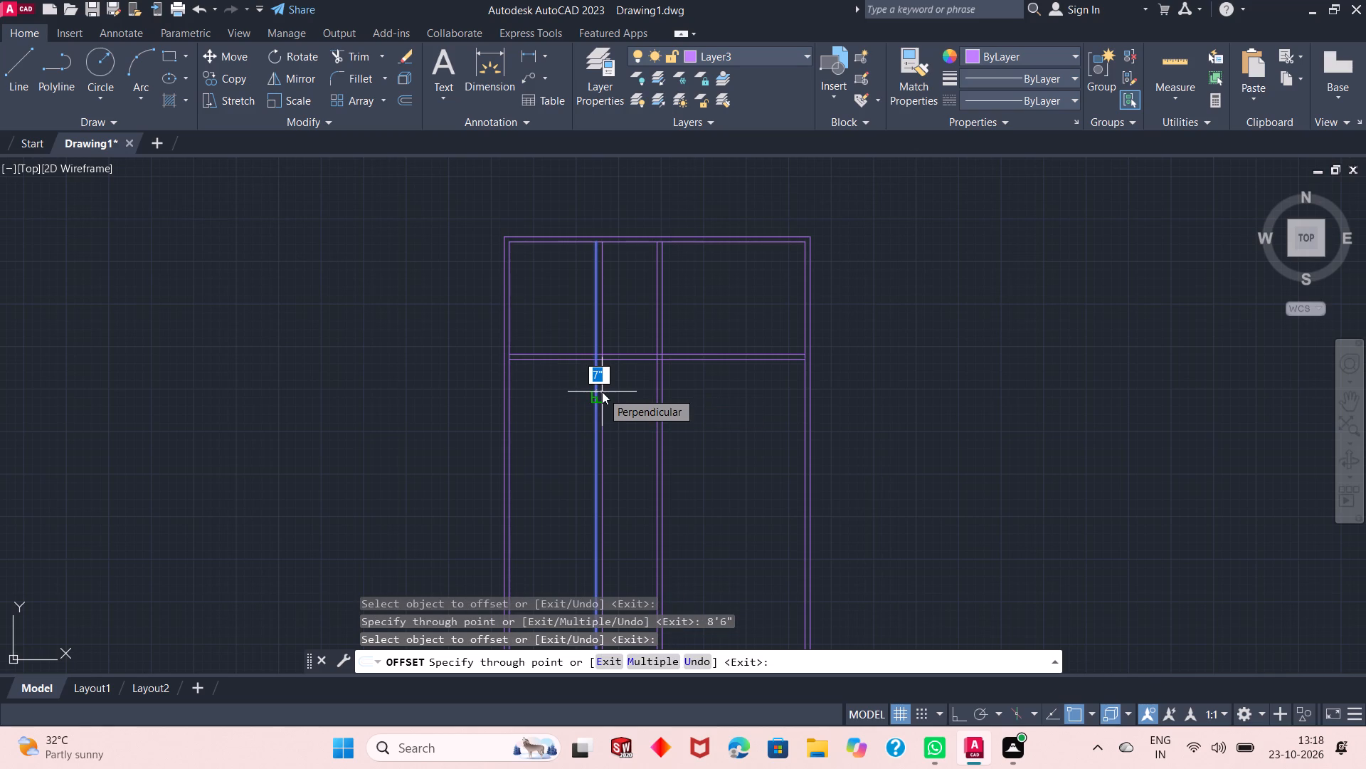
pyautogui.hotkey('shift', '"')
pyautogui.press('Return')
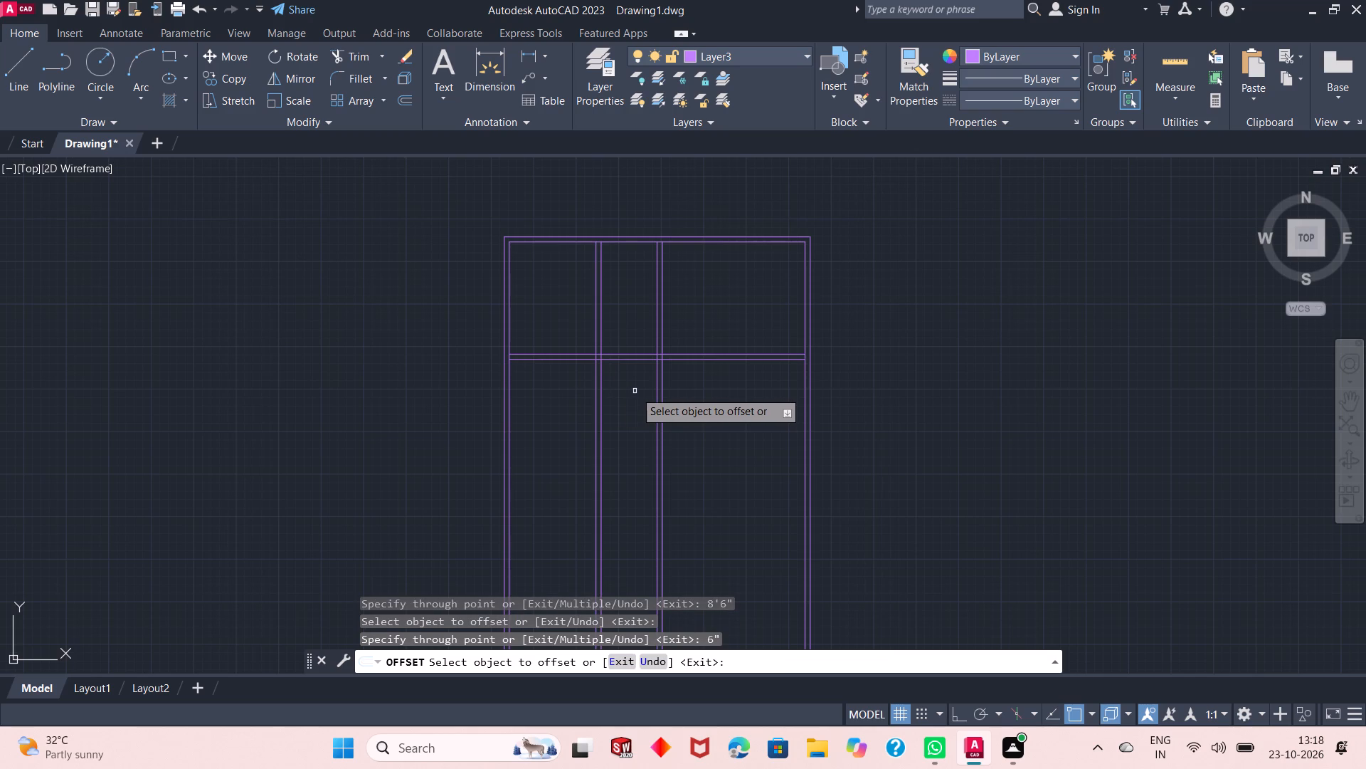
# Offset the inner right wall line 8' to the left, and offset the new line another 6" left to form a vertical wall.
pyautogui.click(804, 383)
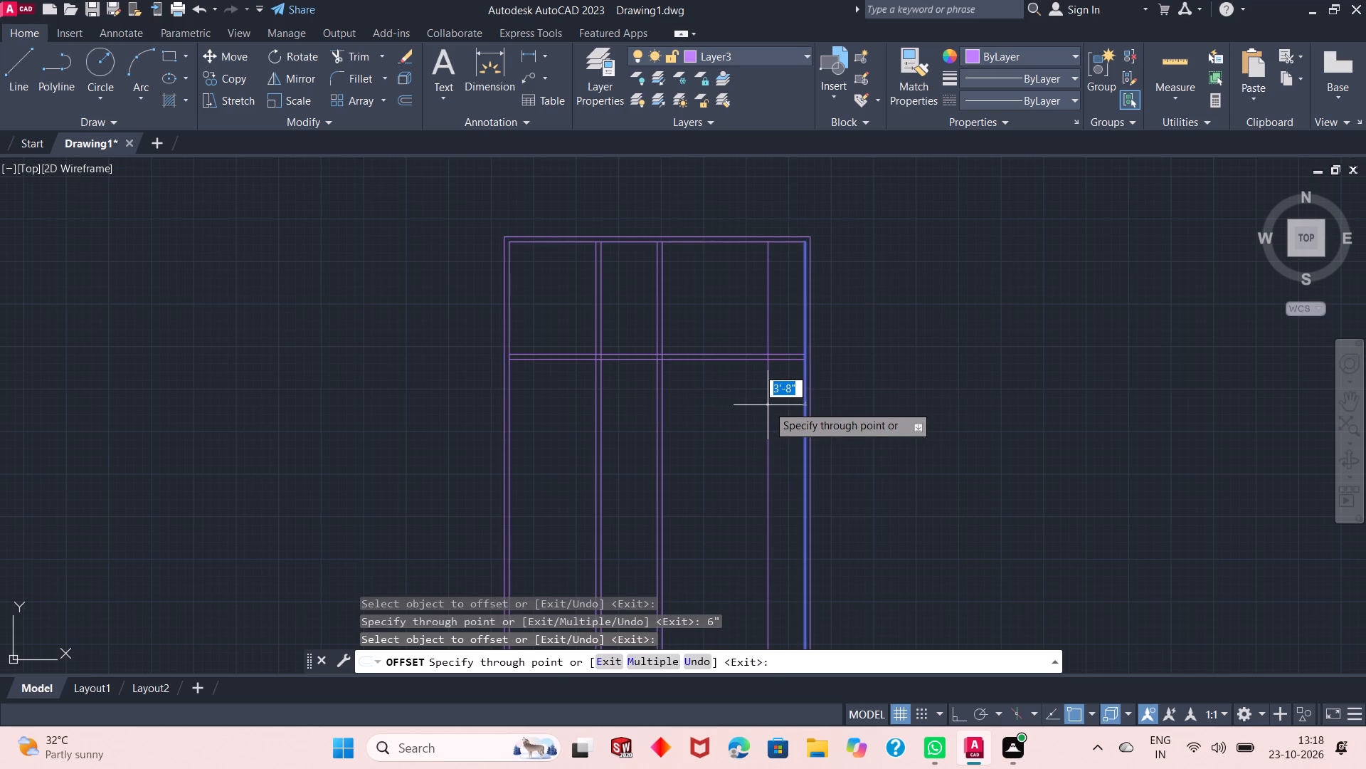
pyautogui.write("8'")
pyautogui.press('Return')
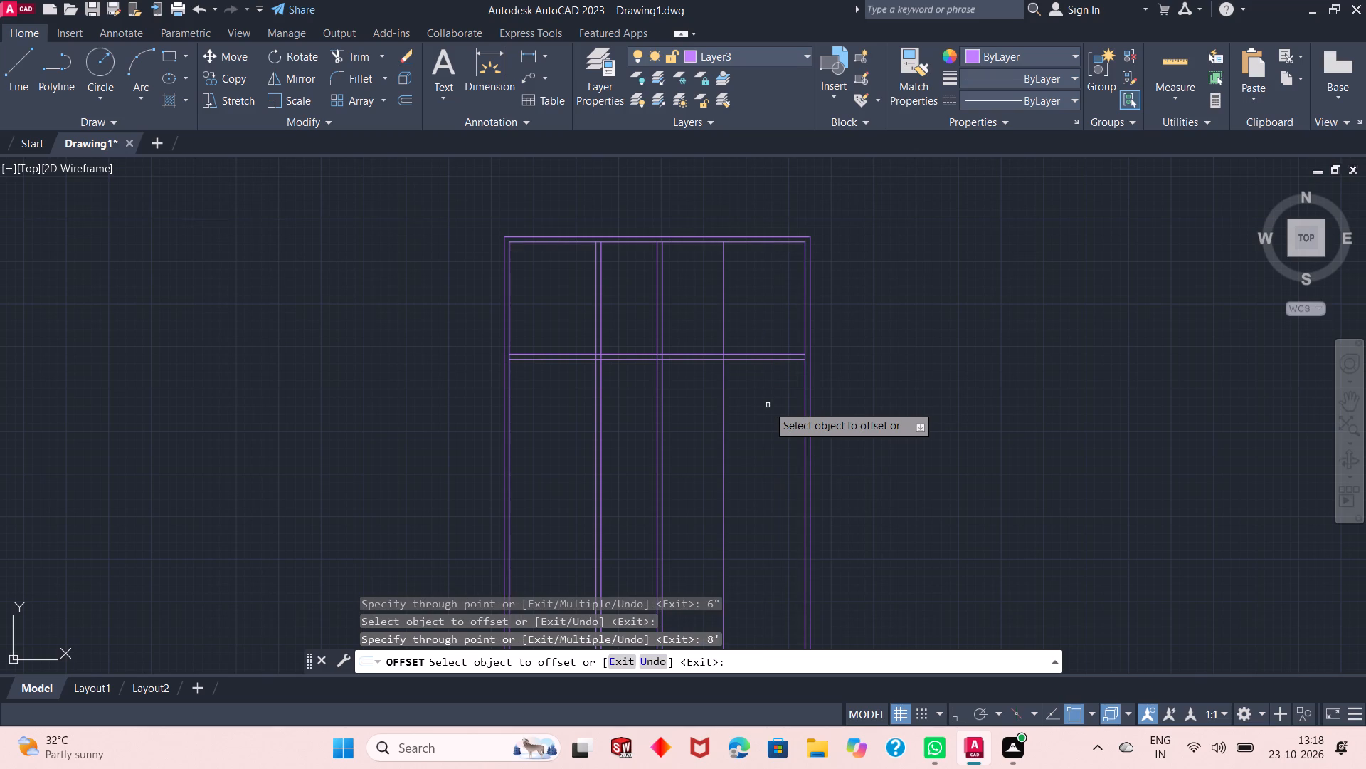
pyautogui.click(724, 434)
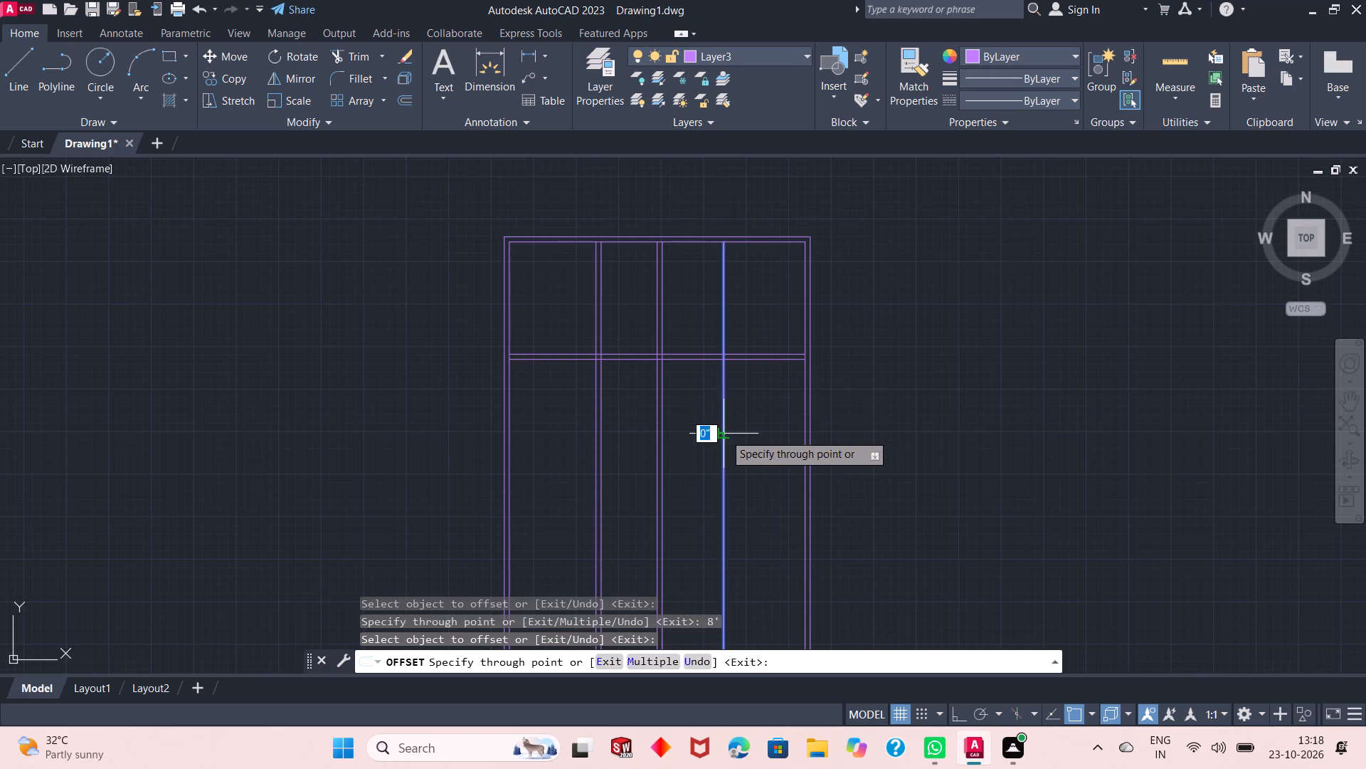
pyautogui.write('6"')
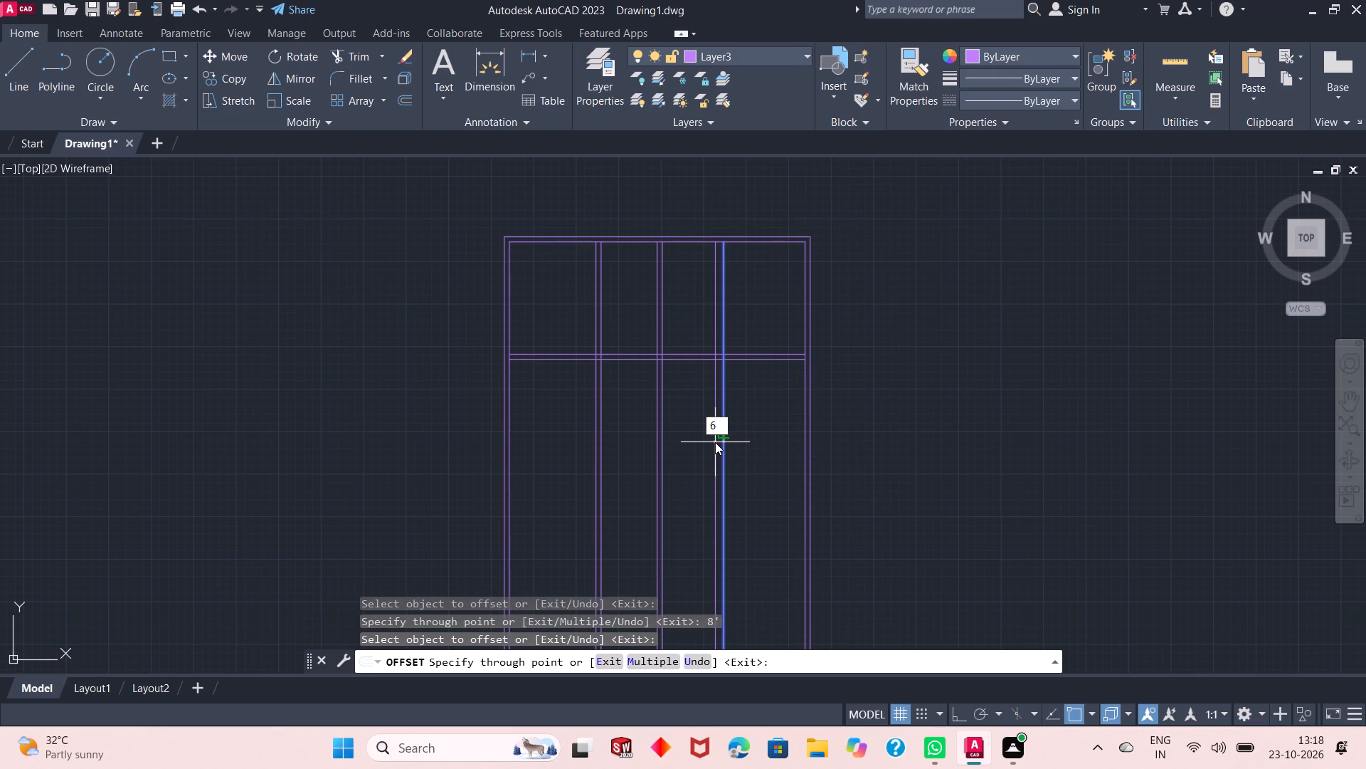
pyautogui.press('Return')
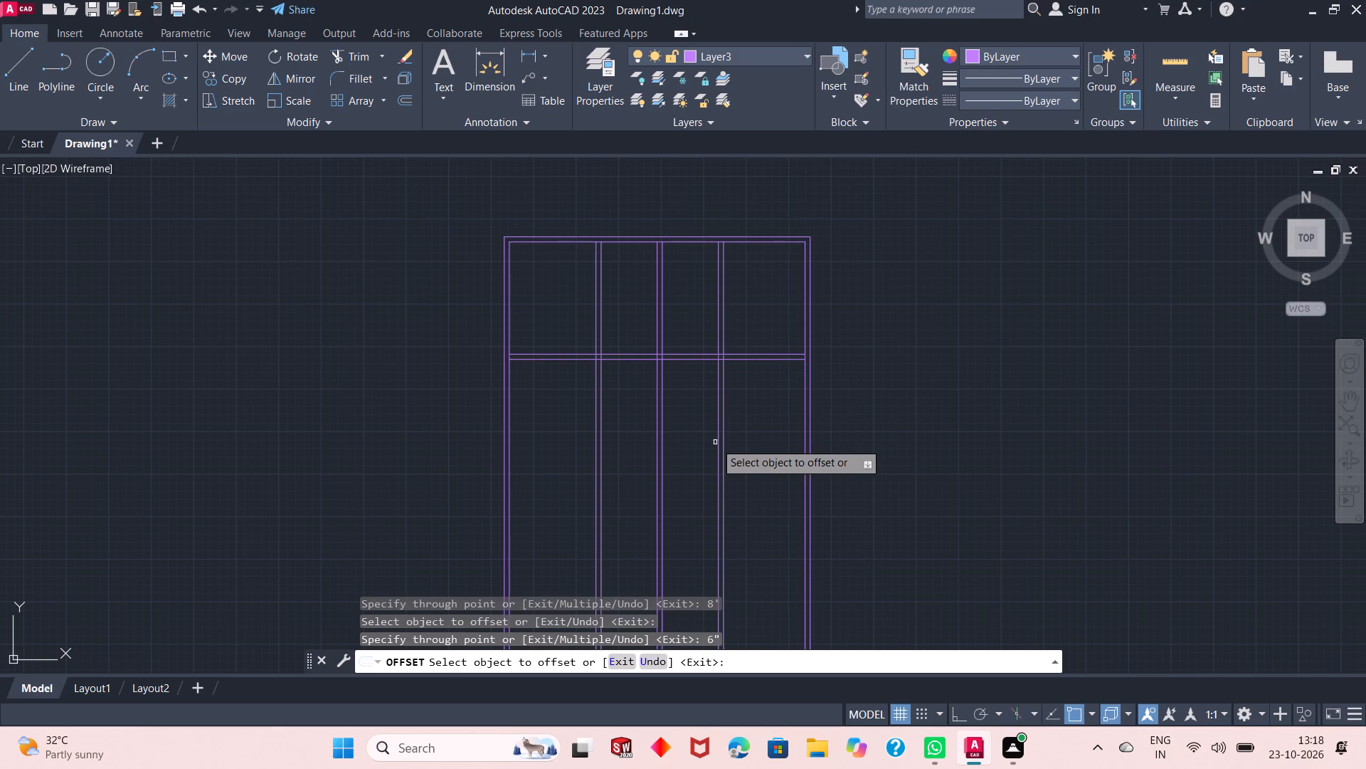
pyautogui.rightClick(742, 300)
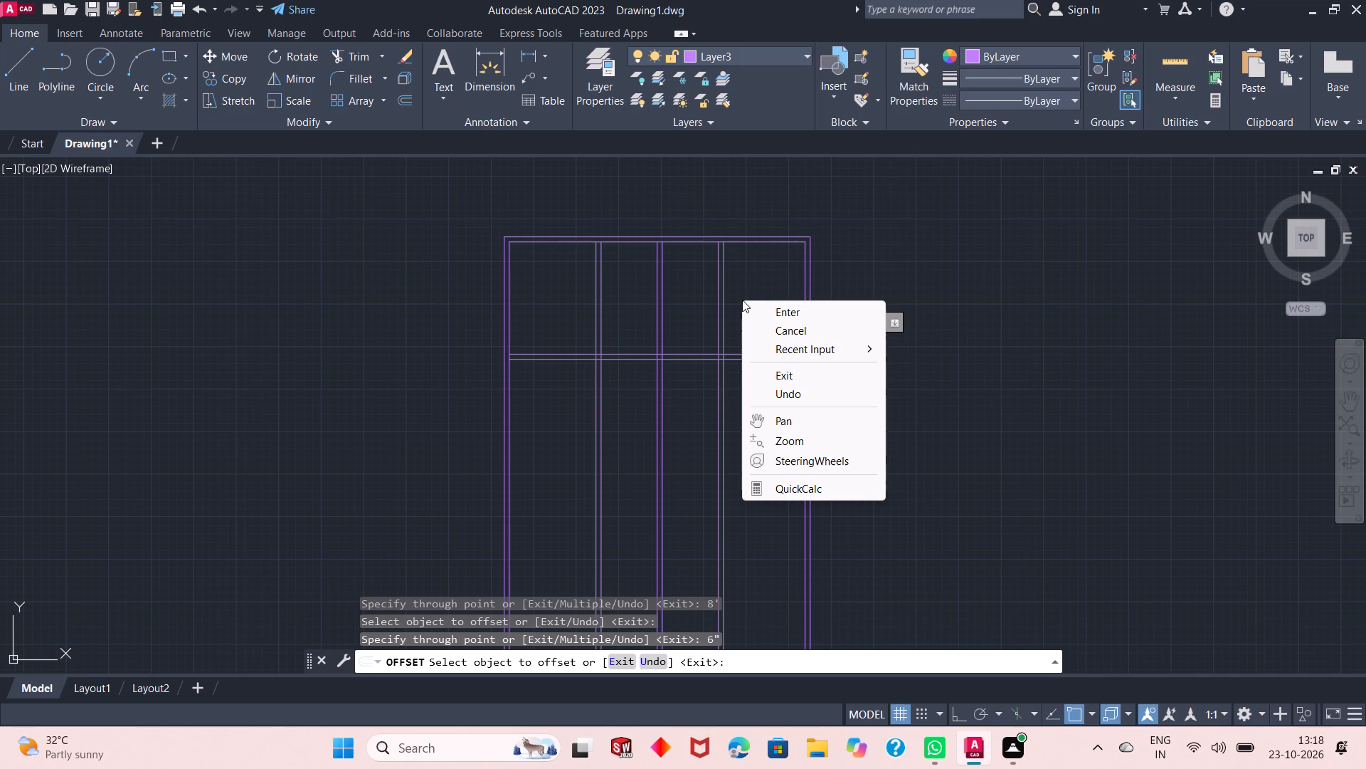
pyautogui.click(763, 310)
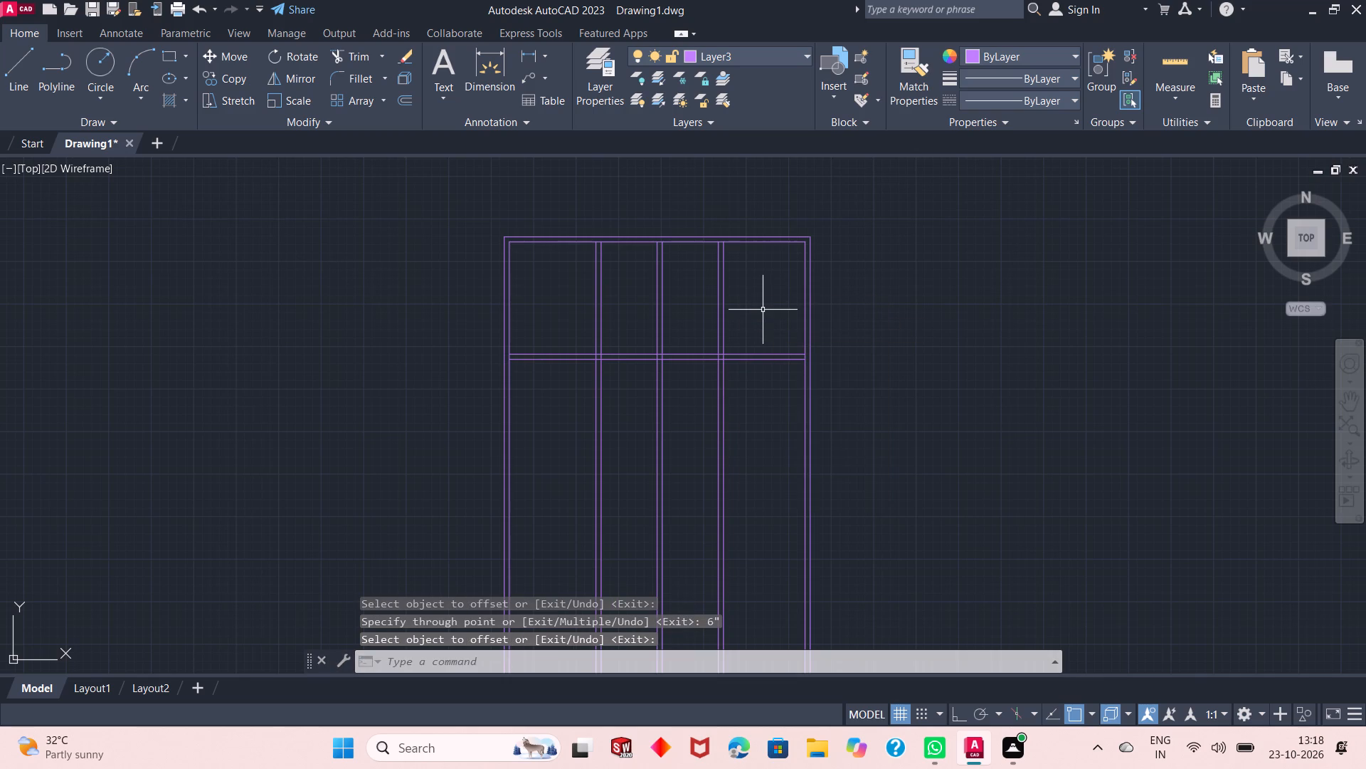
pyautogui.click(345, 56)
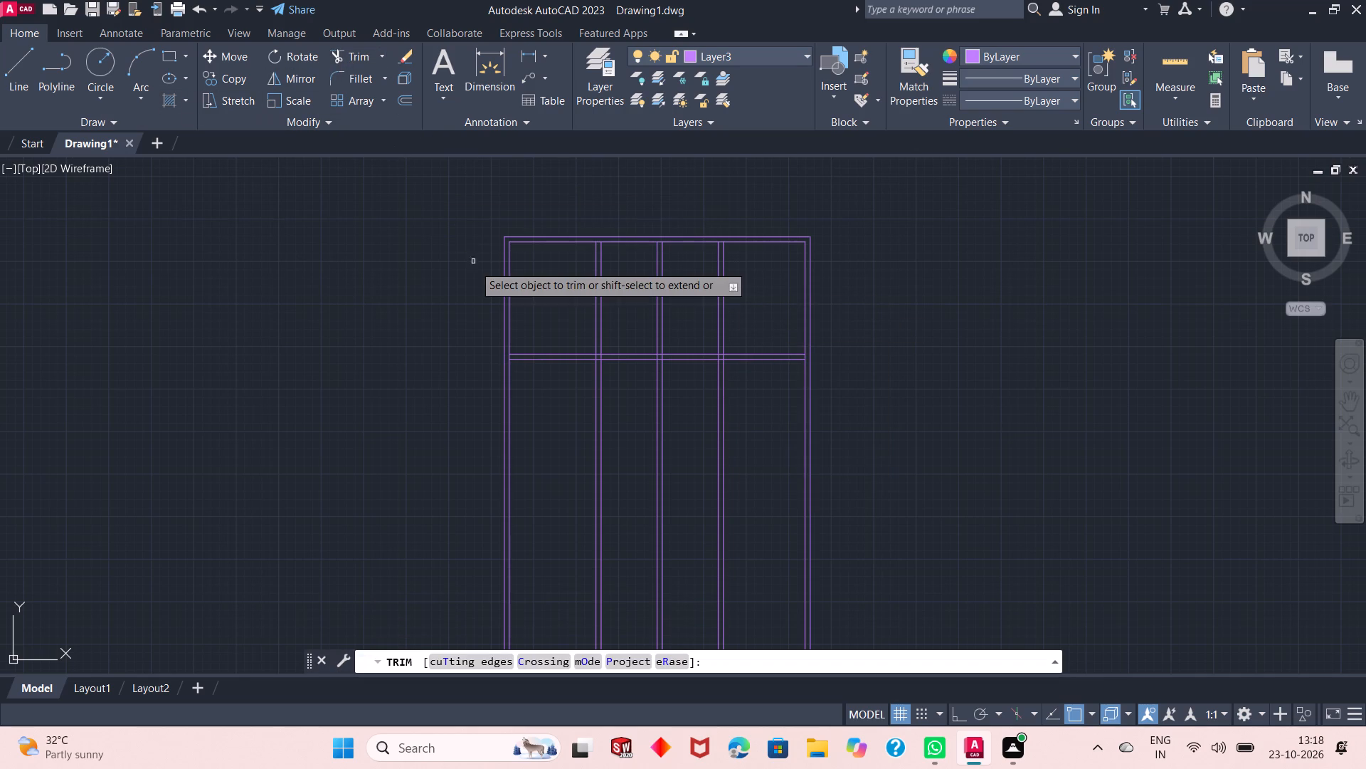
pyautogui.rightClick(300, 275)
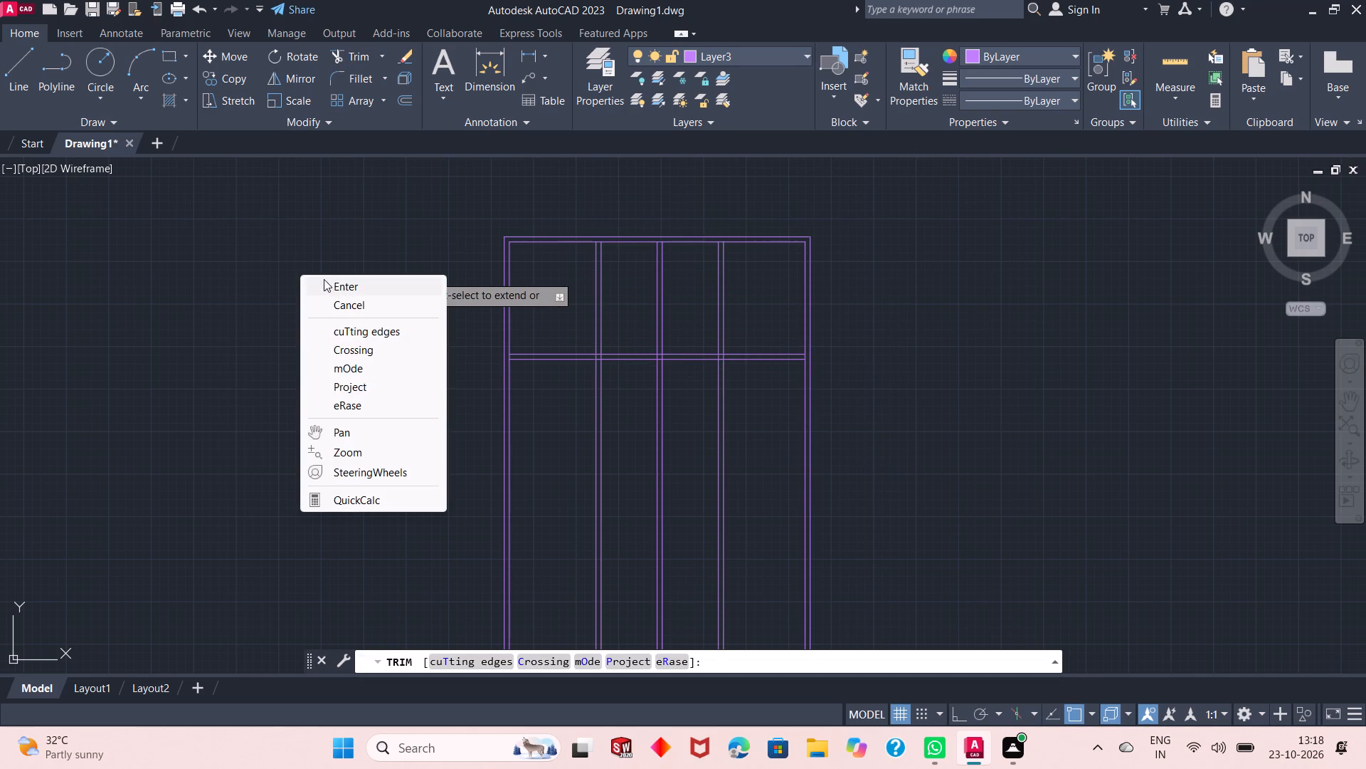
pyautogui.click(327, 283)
# Offset the lower line of the horizontal partition 7' downward, and offset the new line another 6" down to form a second horizontal wall.
pyautogui.click(408, 96)
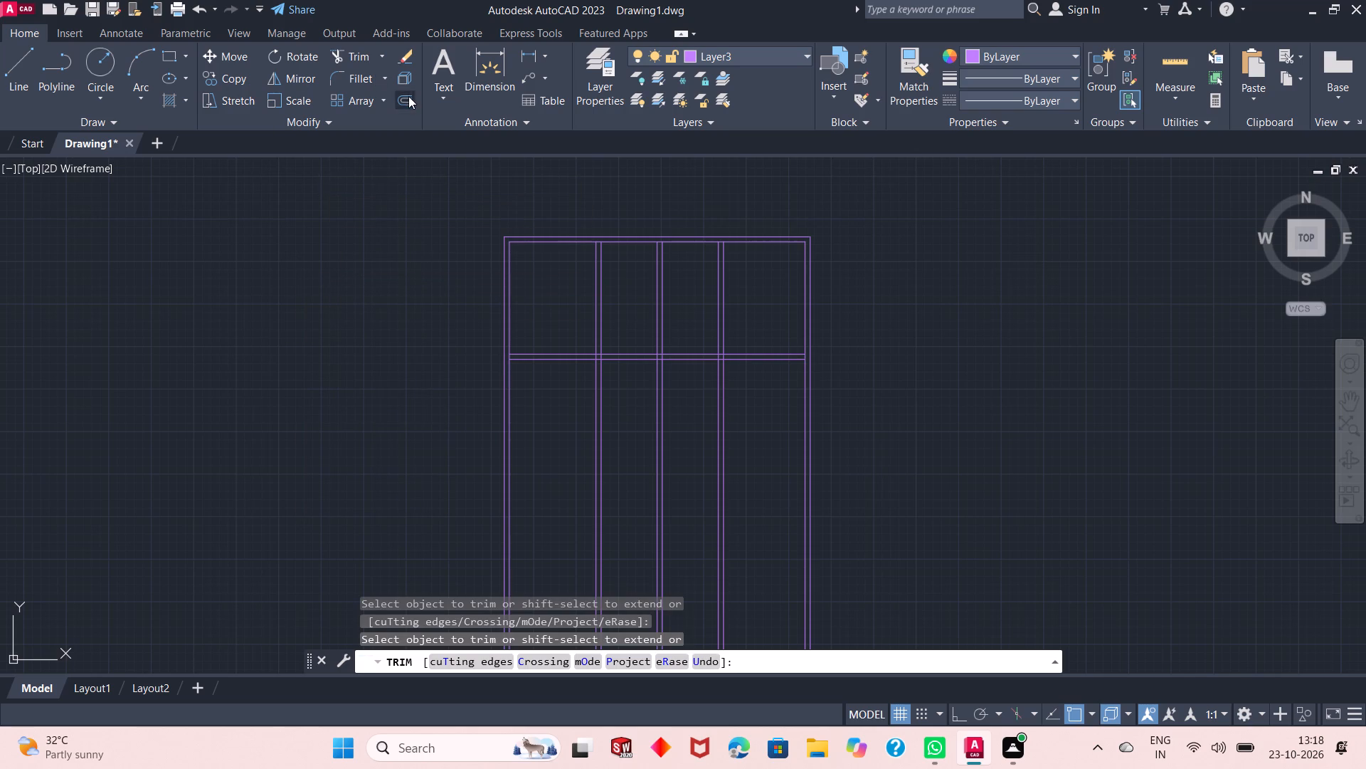
pyautogui.rightClick(358, 195)
pyautogui.click(366, 206)
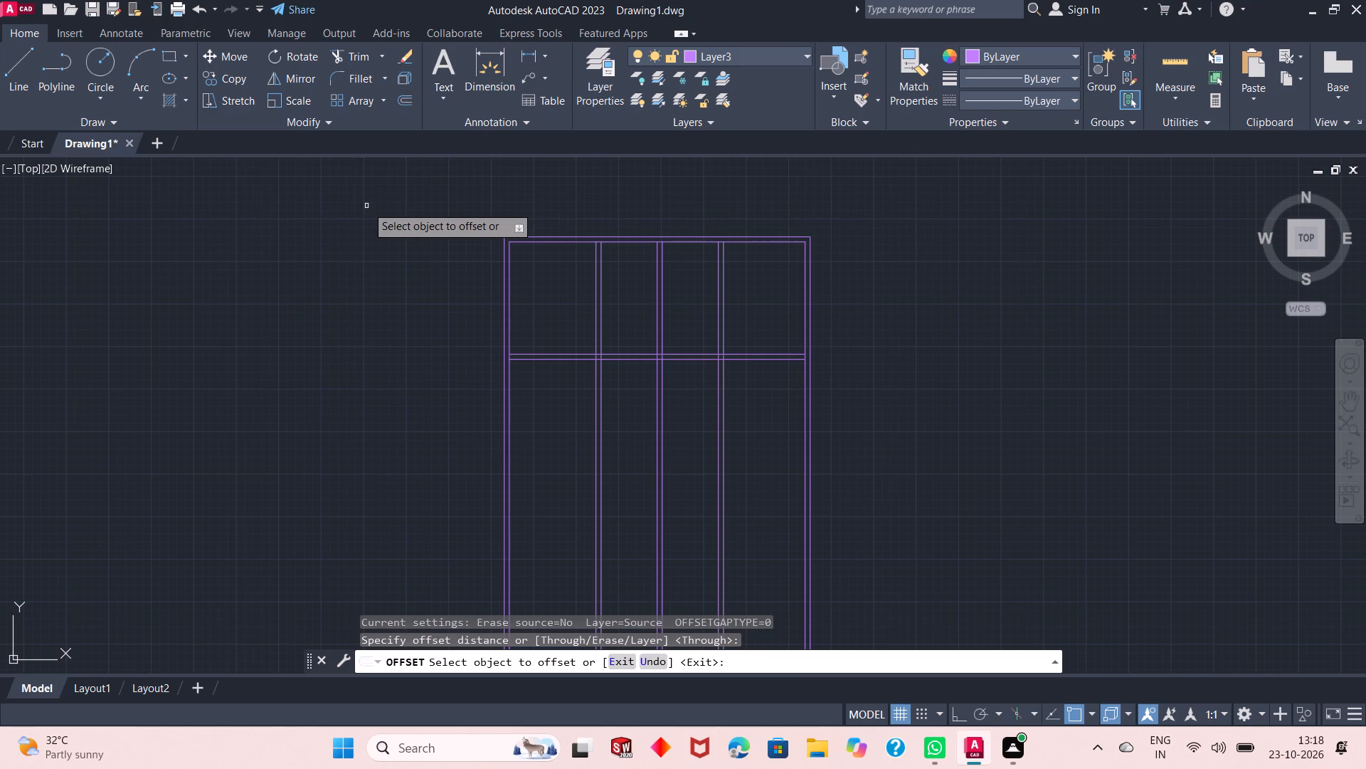
pyautogui.click(556, 358)
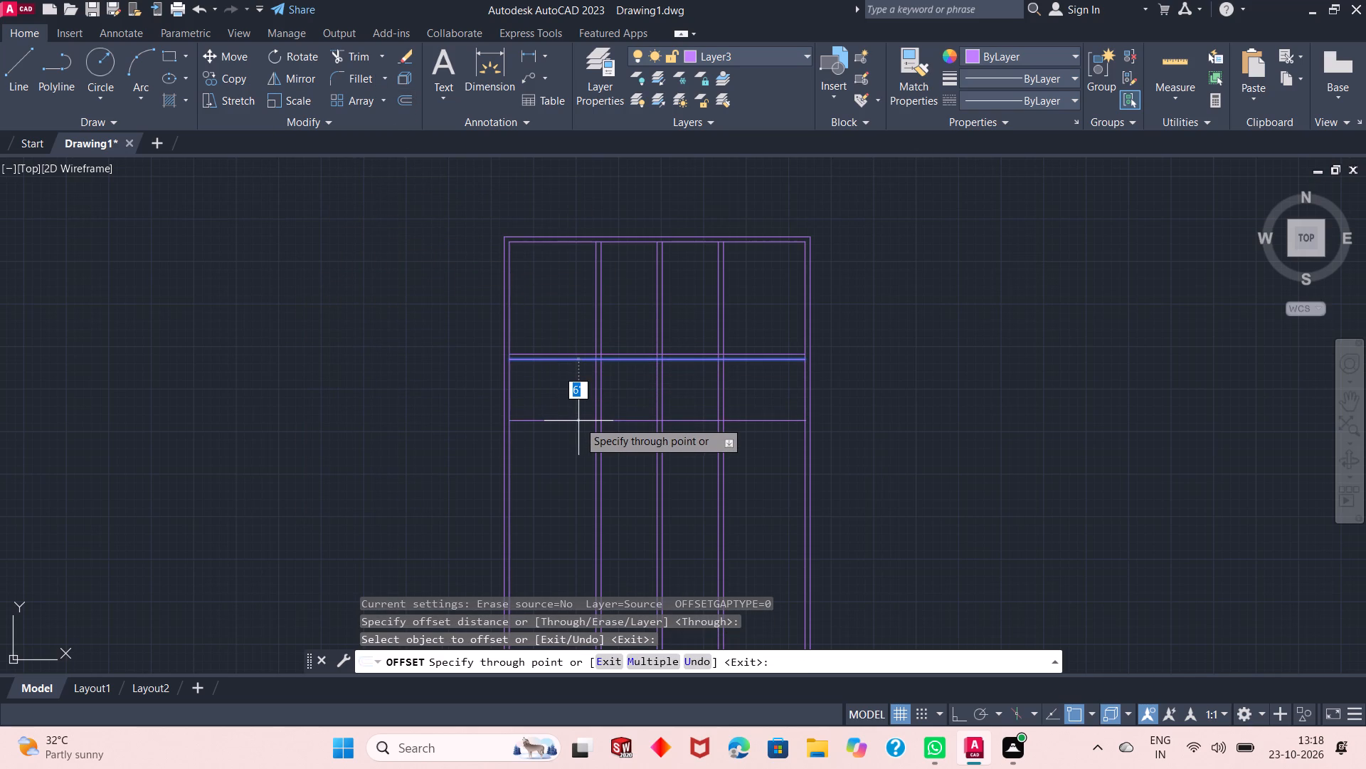
pyautogui.write("7'")
pyautogui.press('Return')
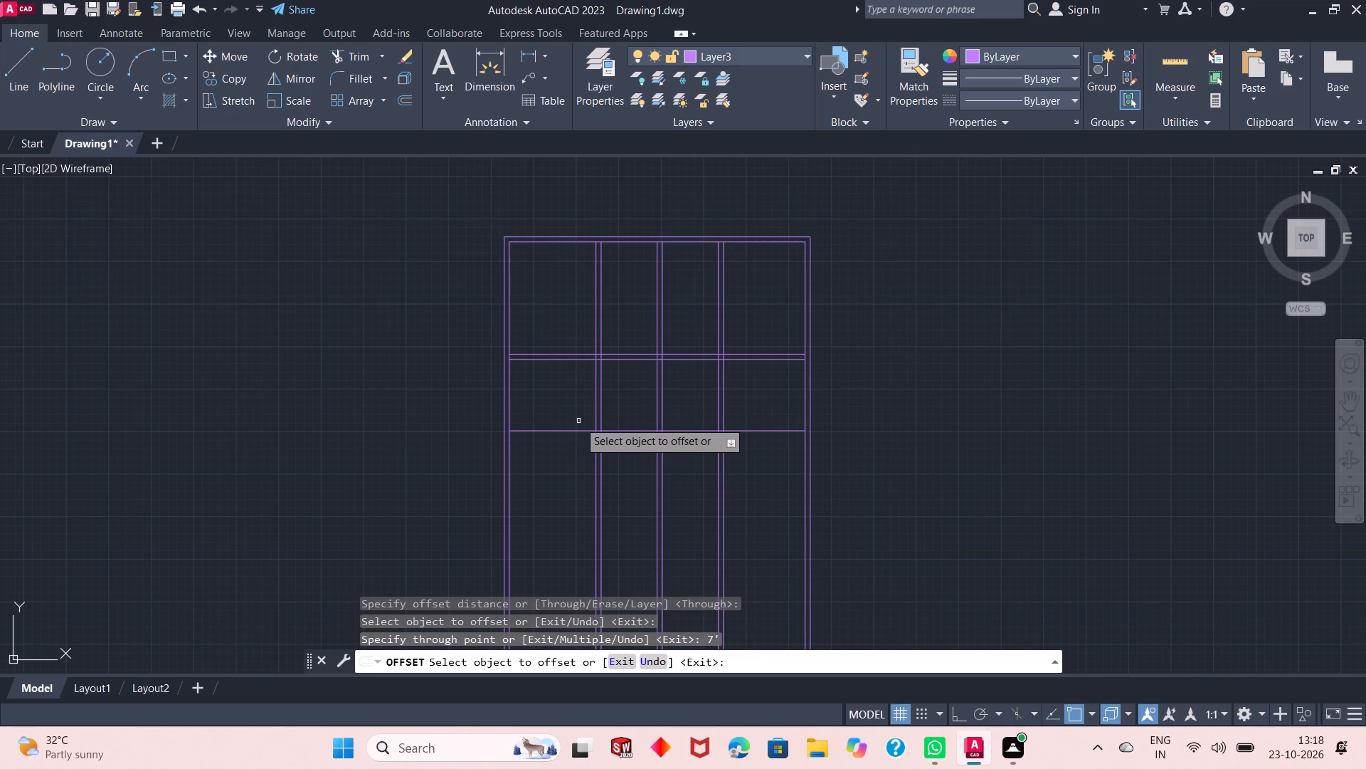
pyautogui.click(578, 431)
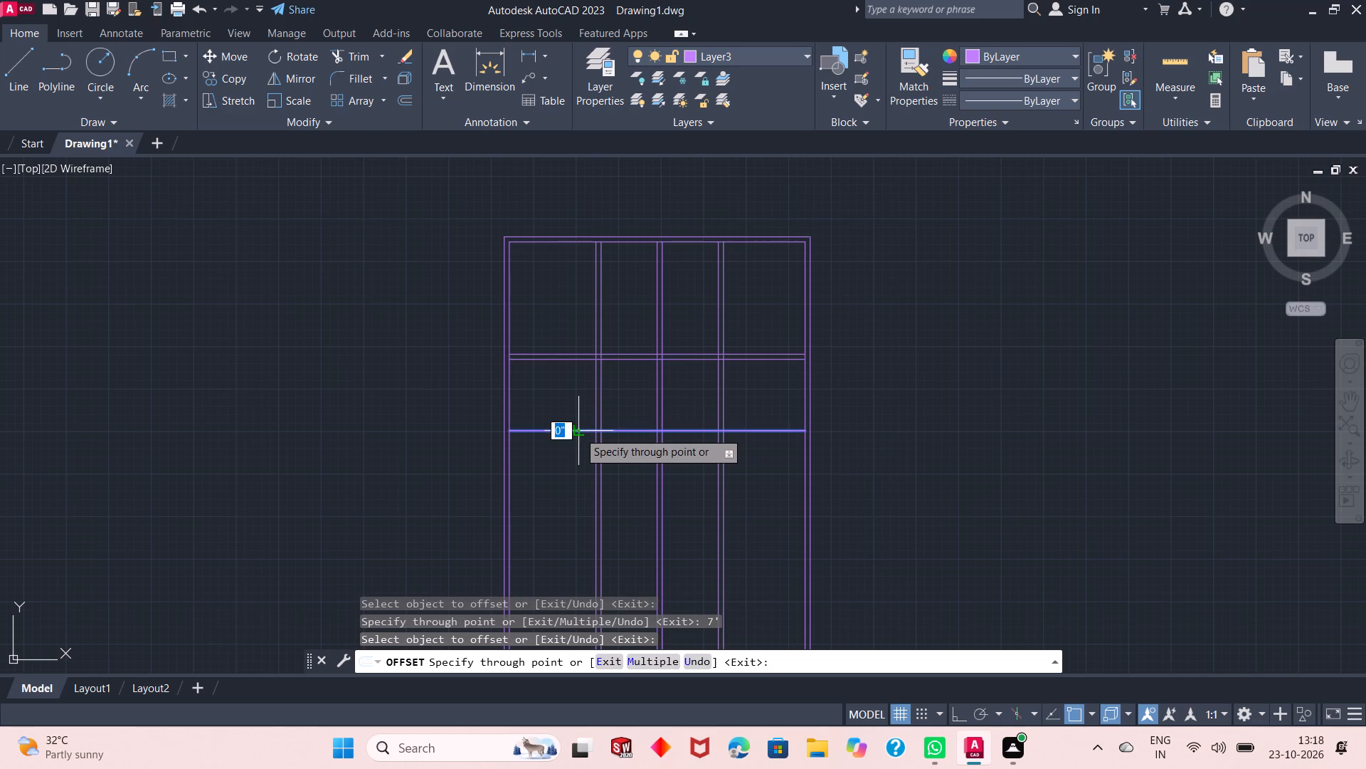
pyautogui.write('6"')
pyautogui.press('Return')
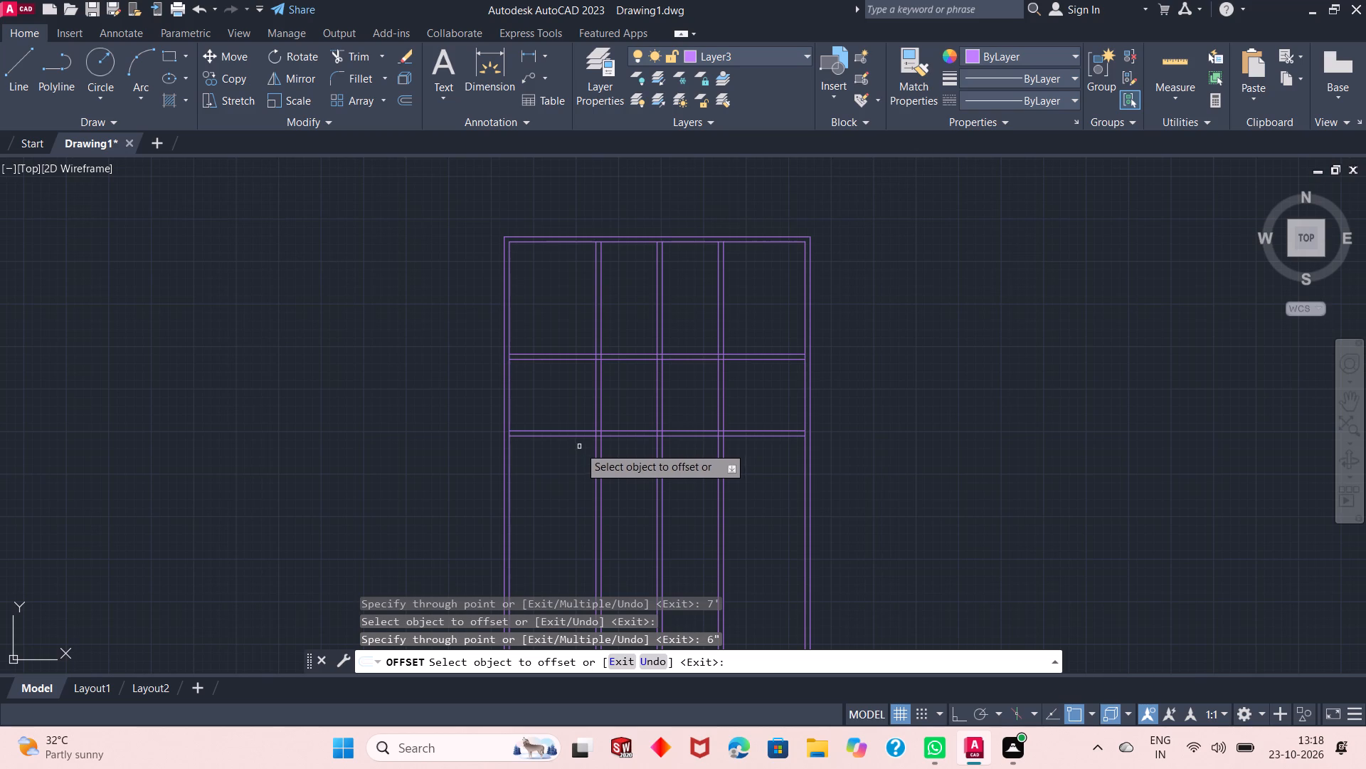
# Offset the lower line of the second horizontal wall 6' downward, and offset the new line another 6" down to form a third horizontal wall.
pyautogui.click(576, 437)
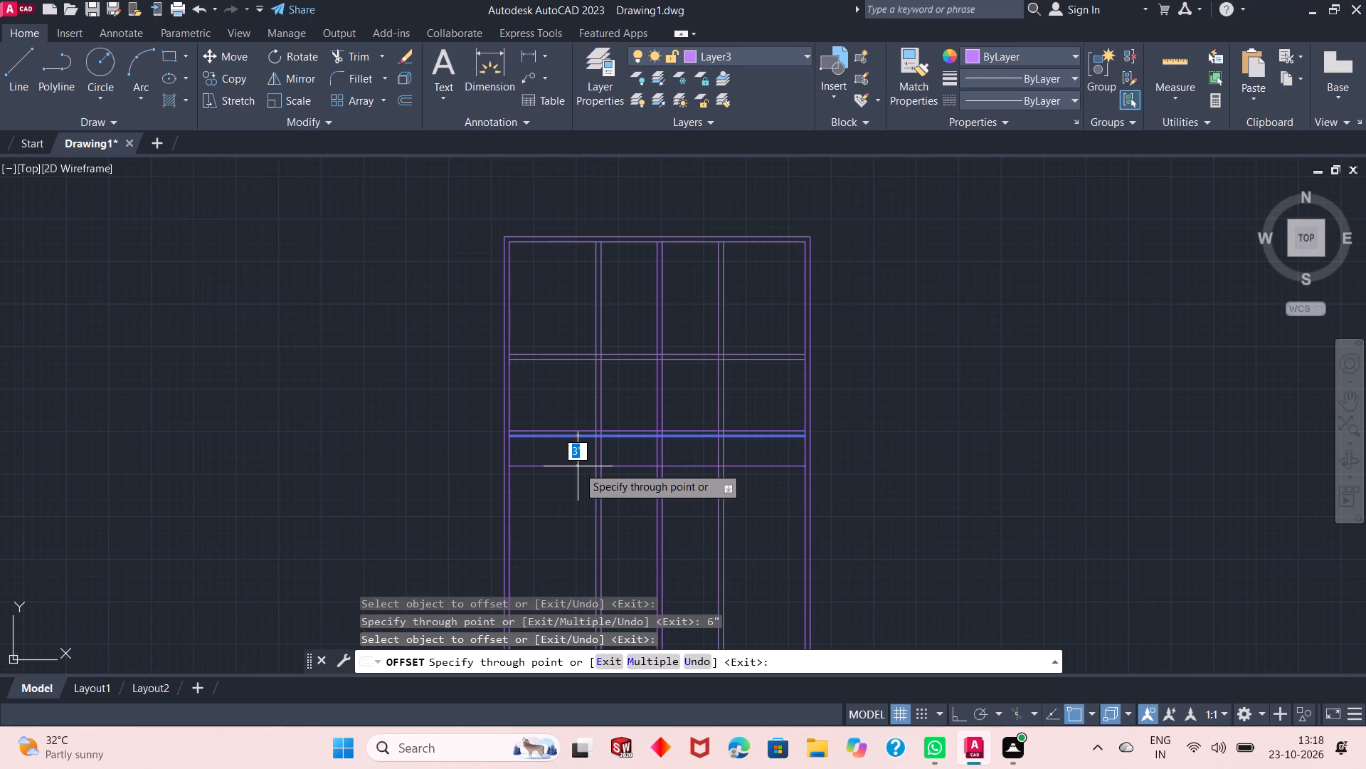
pyautogui.press('6')
pyautogui.press("'")
pyautogui.press('Return')
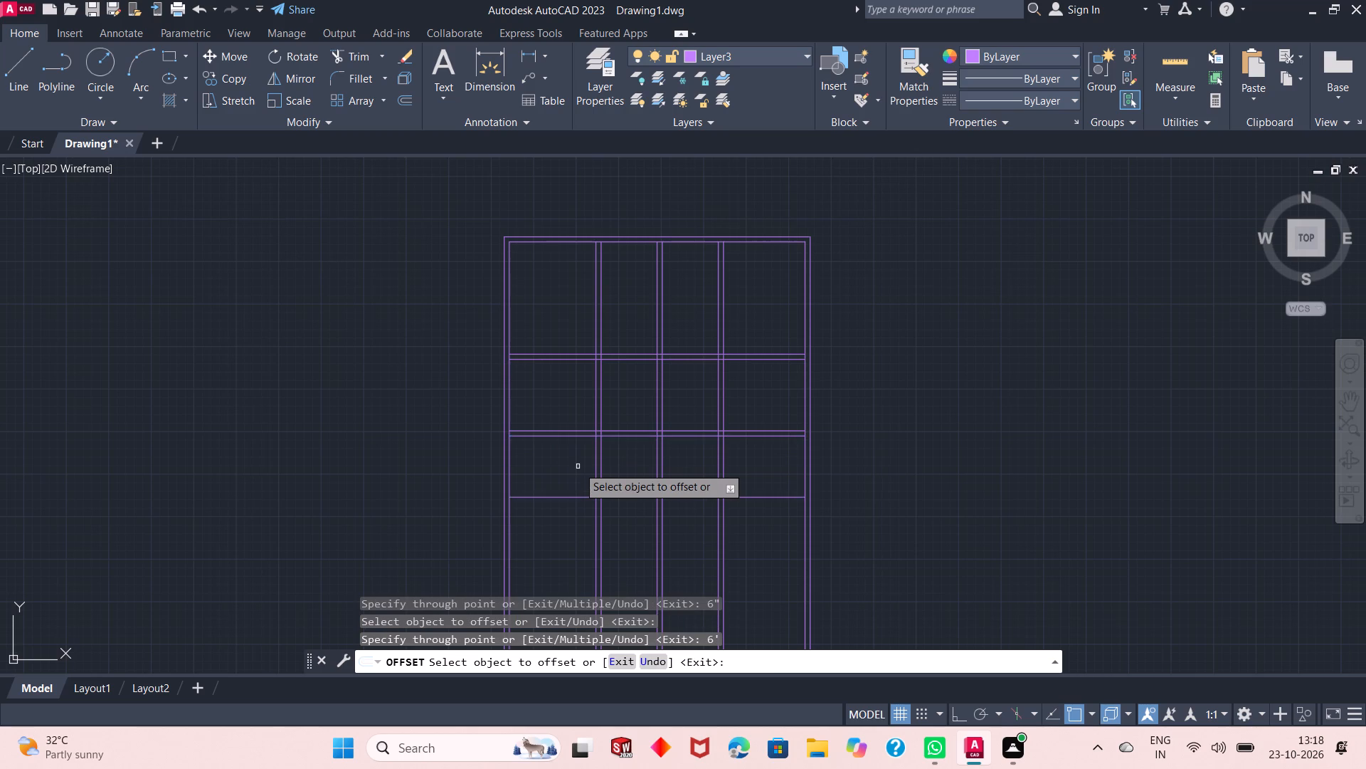
pyautogui.click(576, 498)
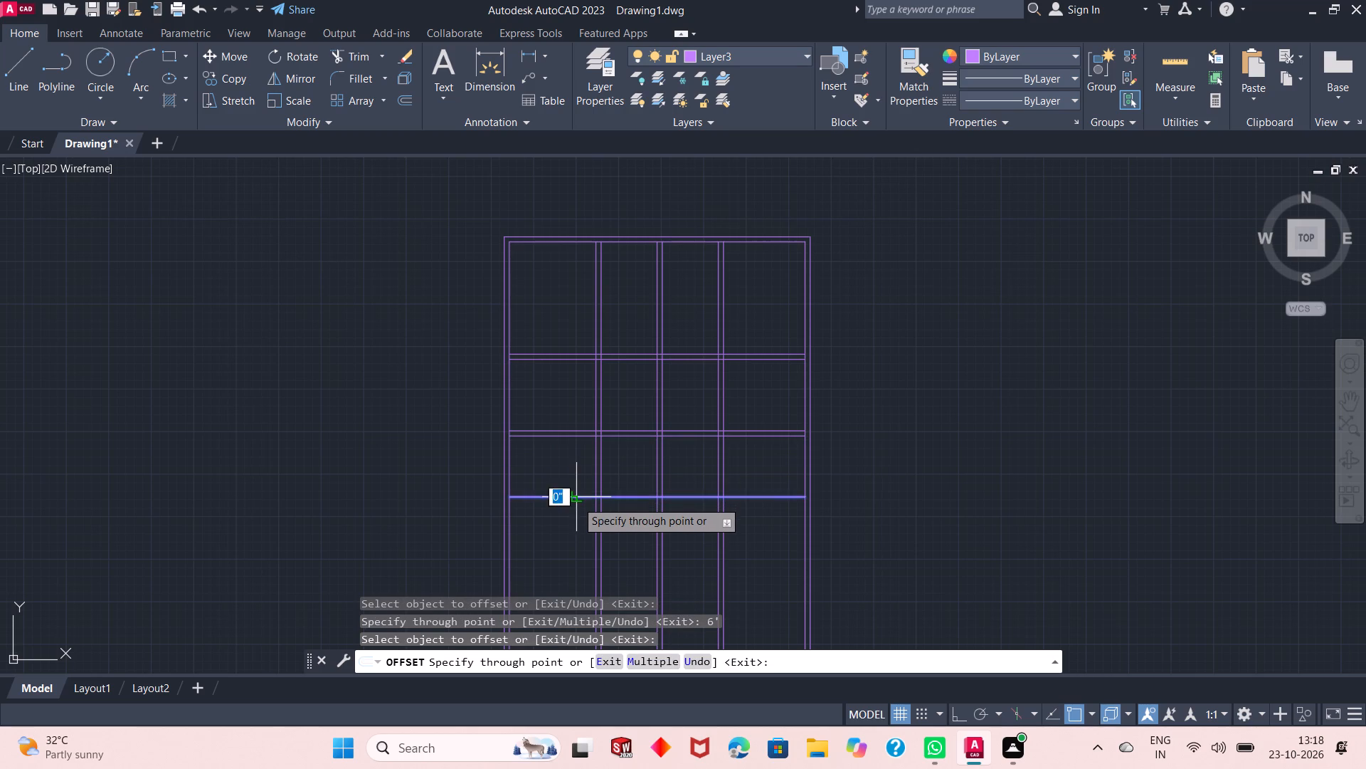
pyautogui.write('6"')
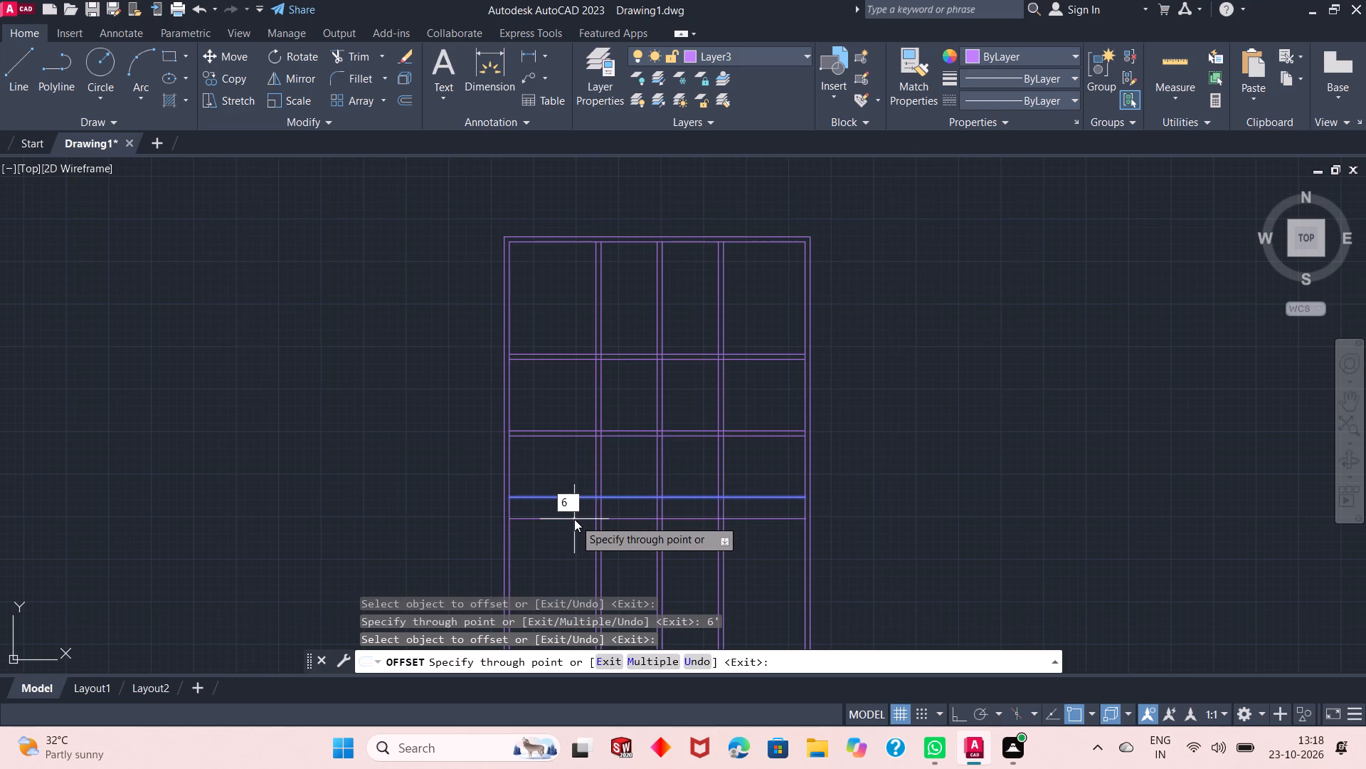
pyautogui.press('Return')
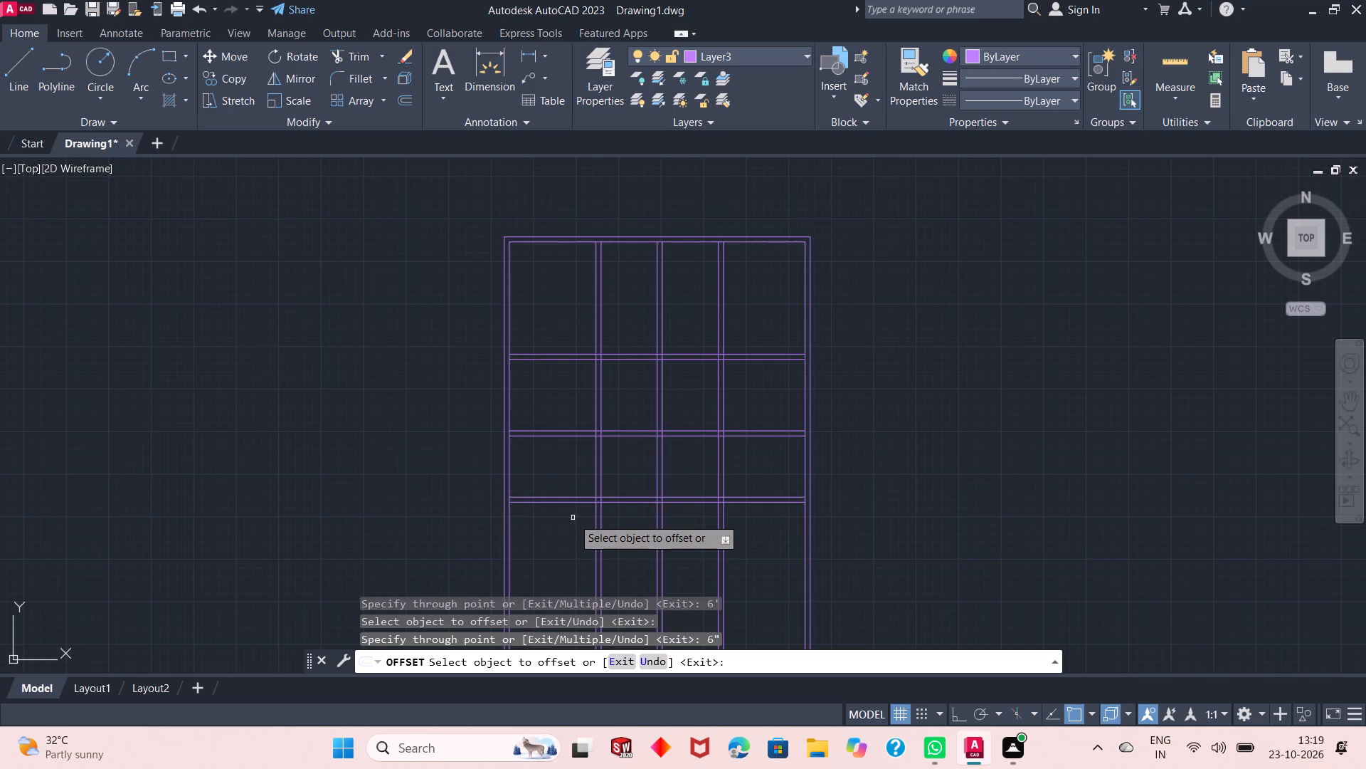
pyautogui.rightClick(851, 274)
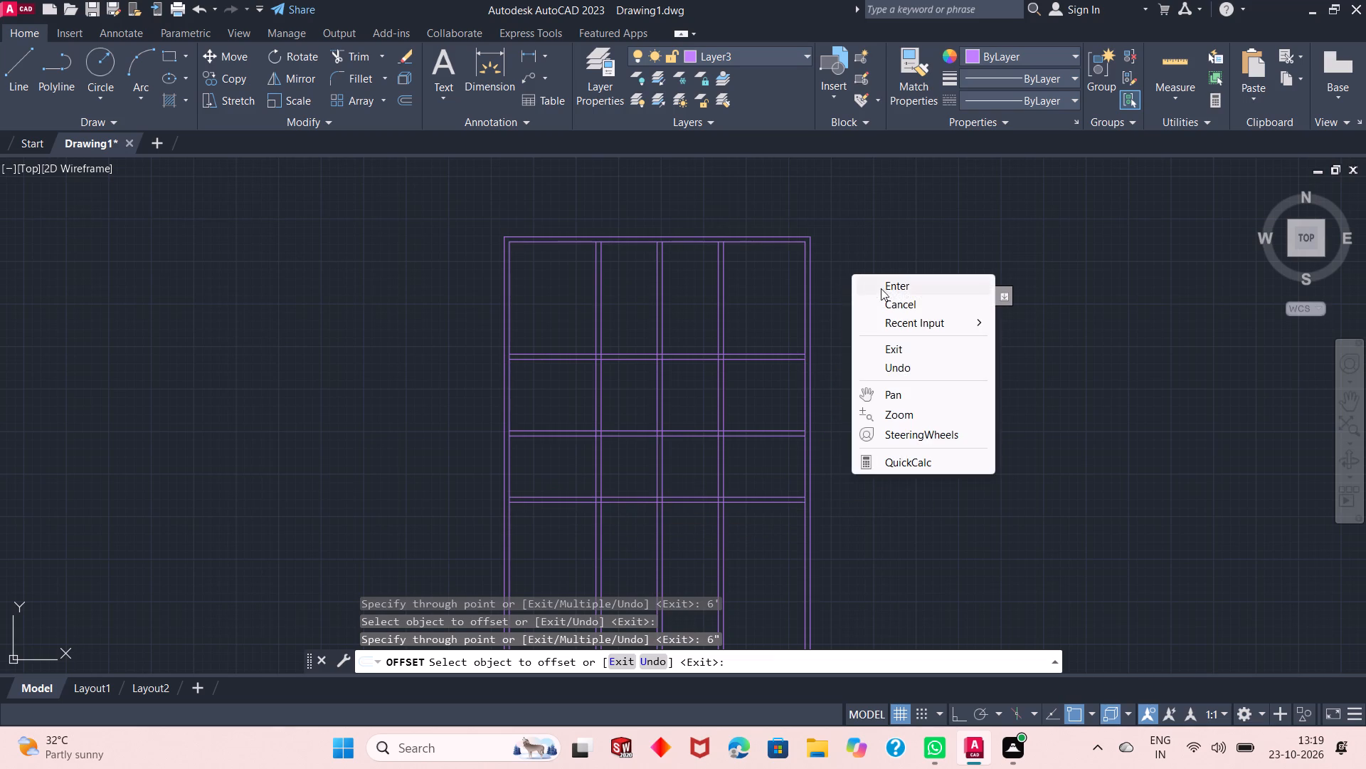
pyautogui.click(884, 290)
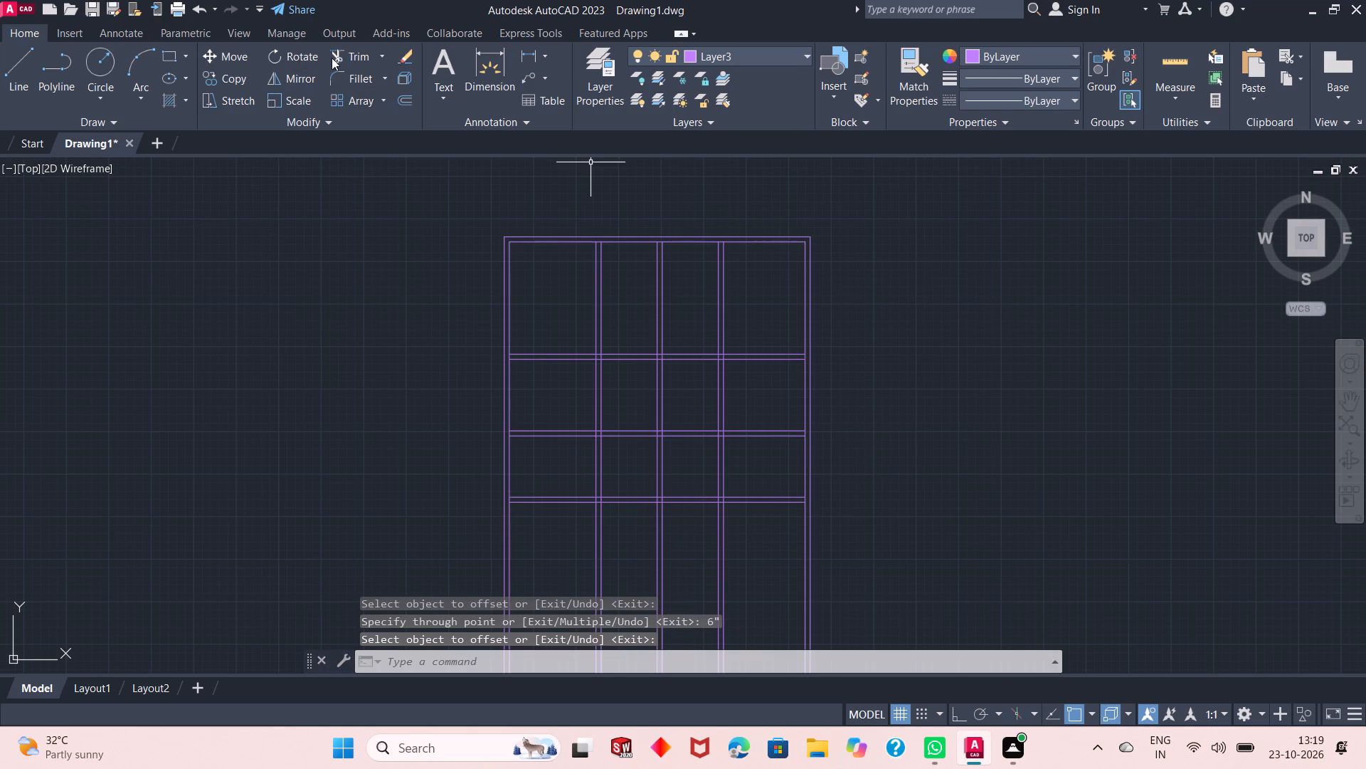
# Trim away the left and right interior vertical walls above the first horizontal partition, keeping the middle vertical wall.
pyautogui.click(337, 56)
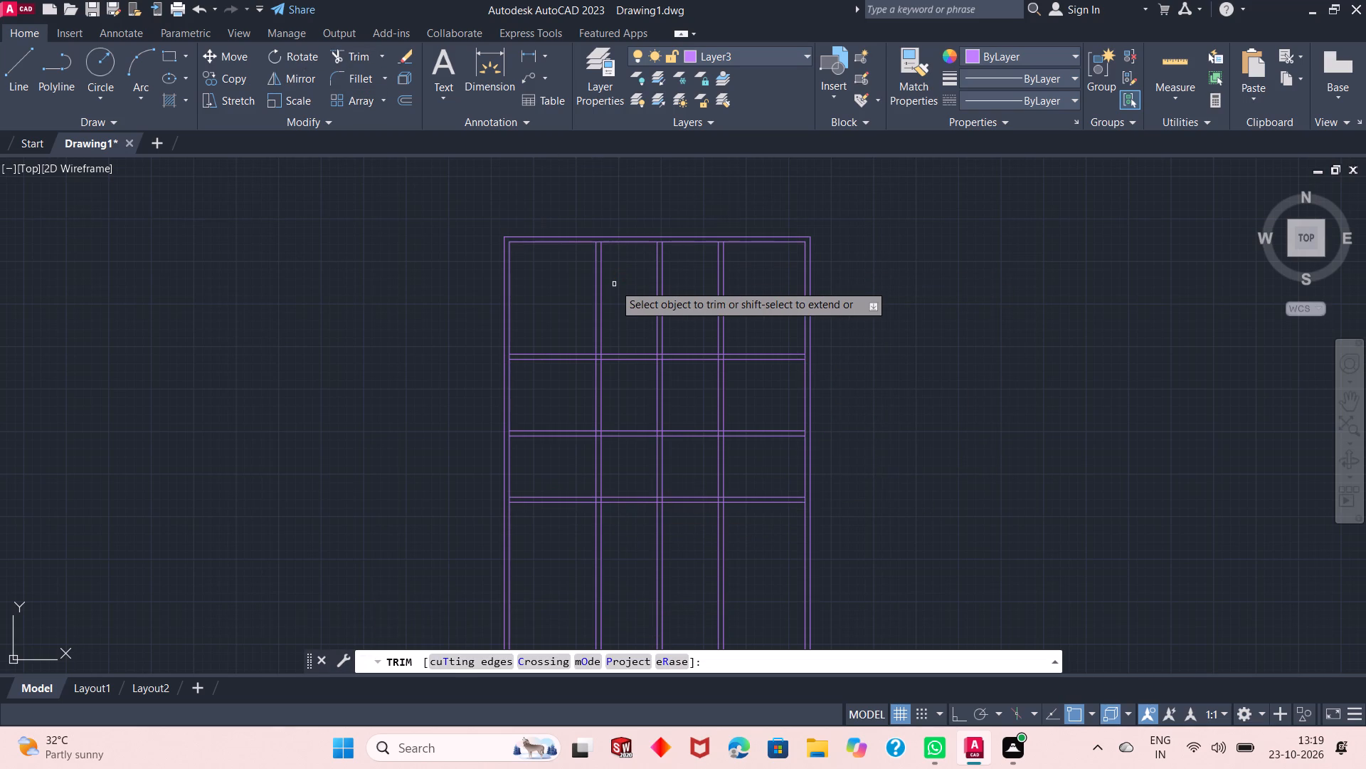
pyautogui.click(615, 286)
pyautogui.click(590, 308)
pyautogui.click(748, 294)
pyautogui.click(698, 319)
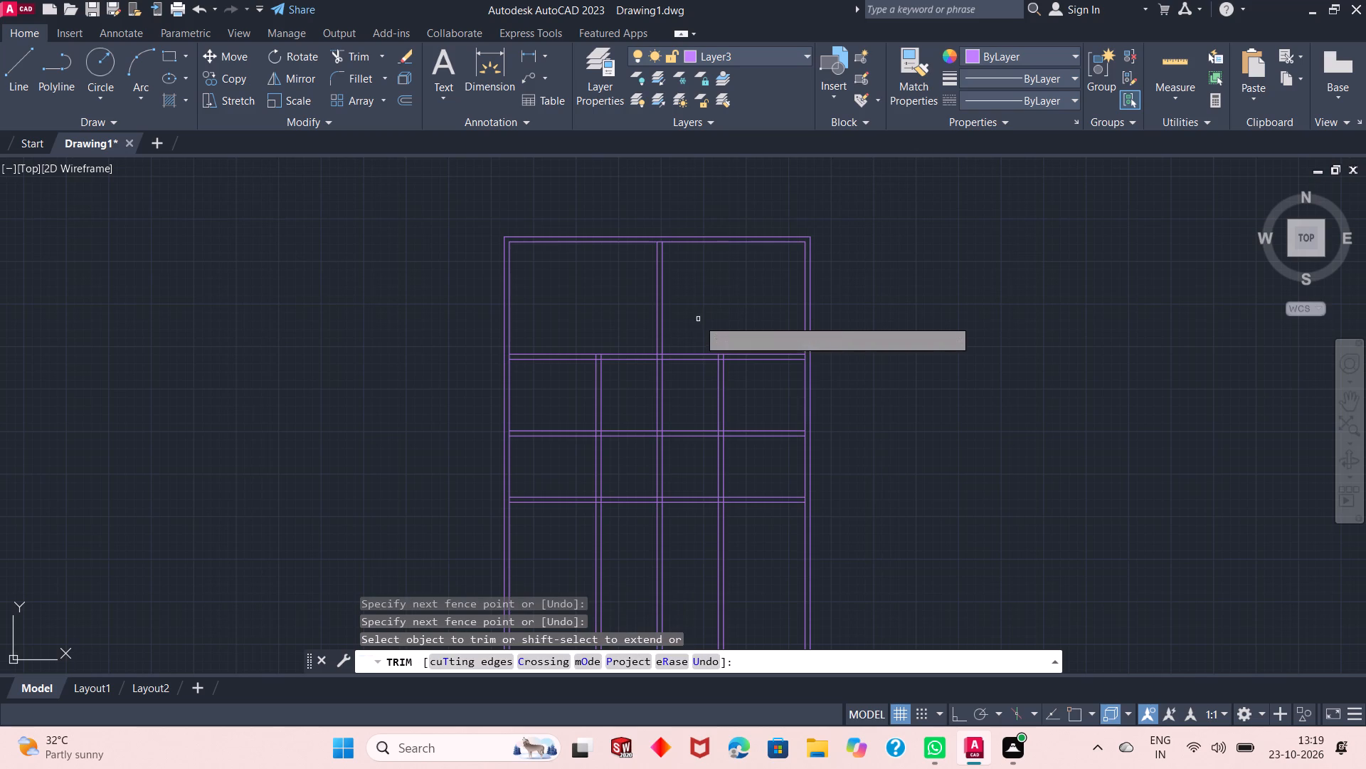
# Trim the middle vertical wall and the second horizontal wall out of the central bay between the first and third horizontal partitions.
pyautogui.scroll(1, 625, 493)
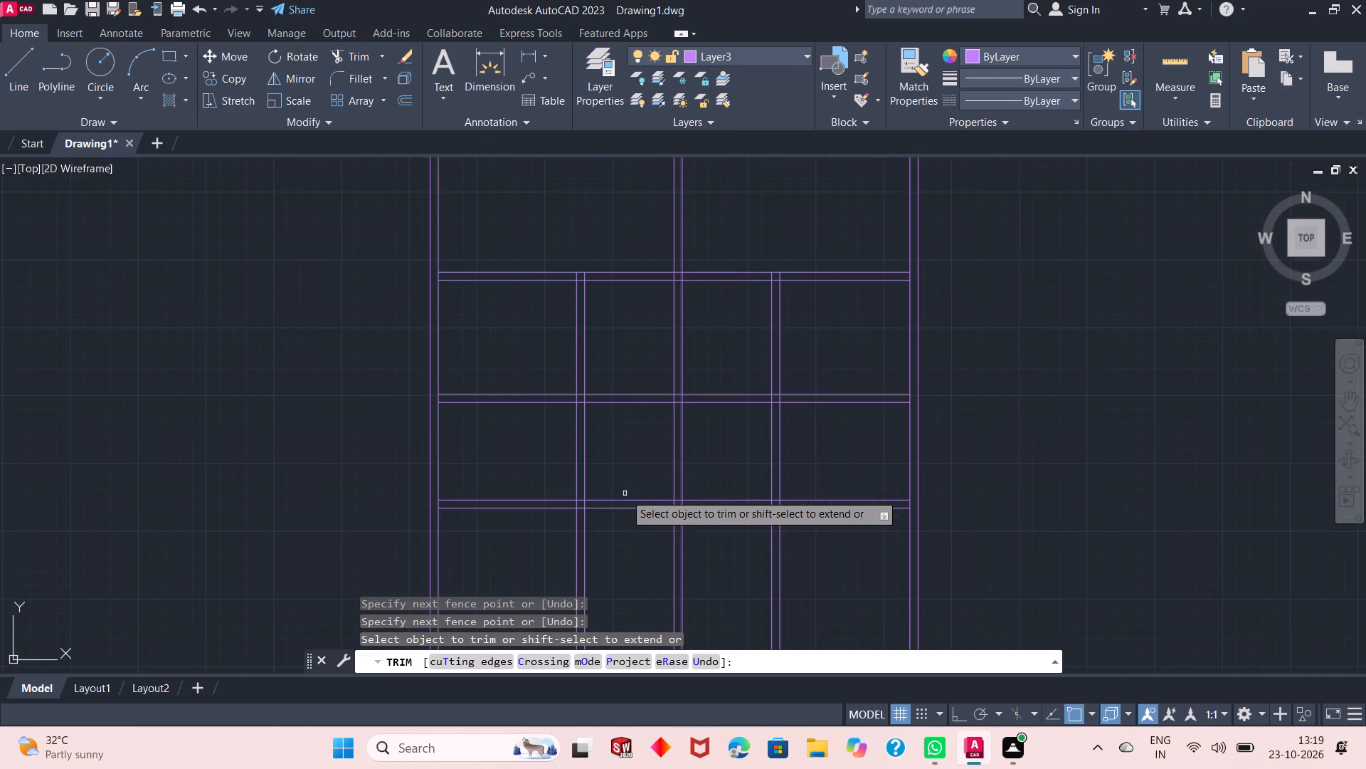
pyautogui.click(724, 310)
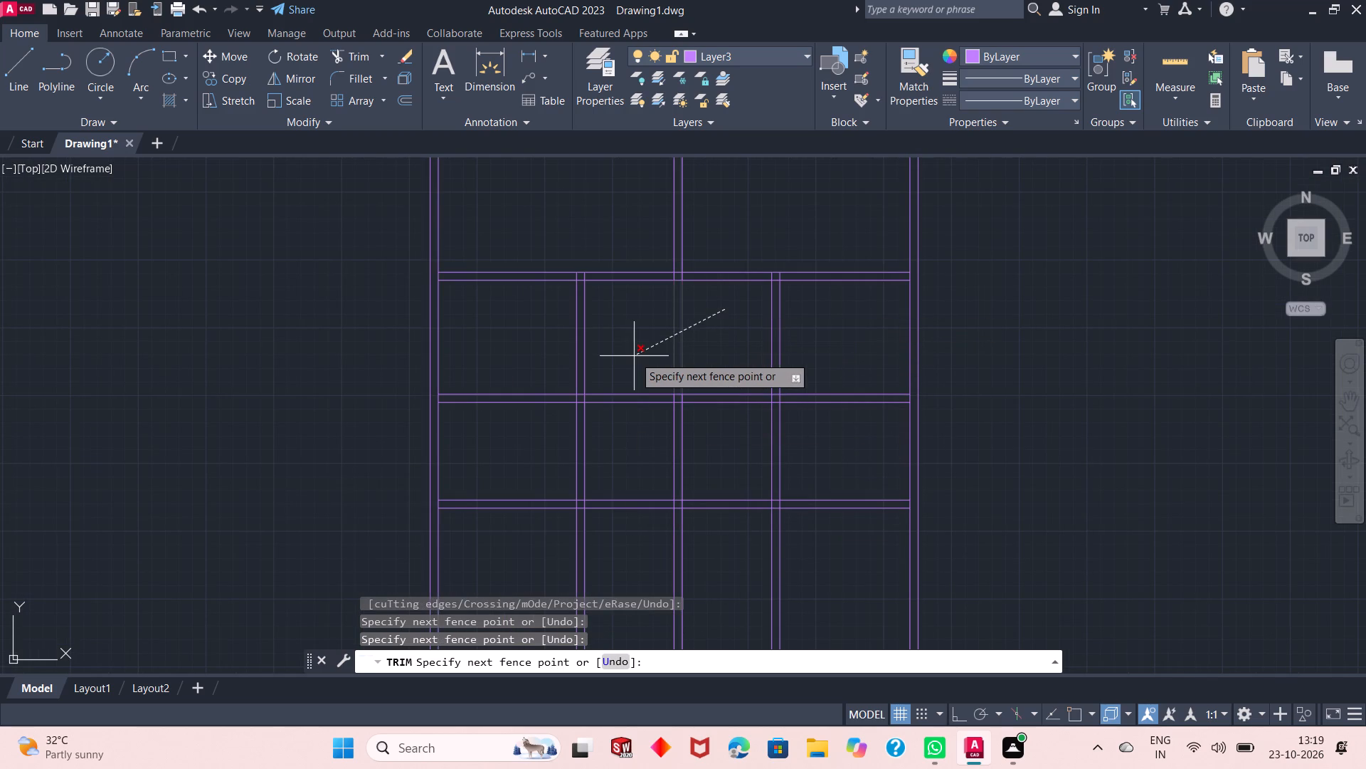
pyautogui.click(634, 356)
pyautogui.click(634, 356)
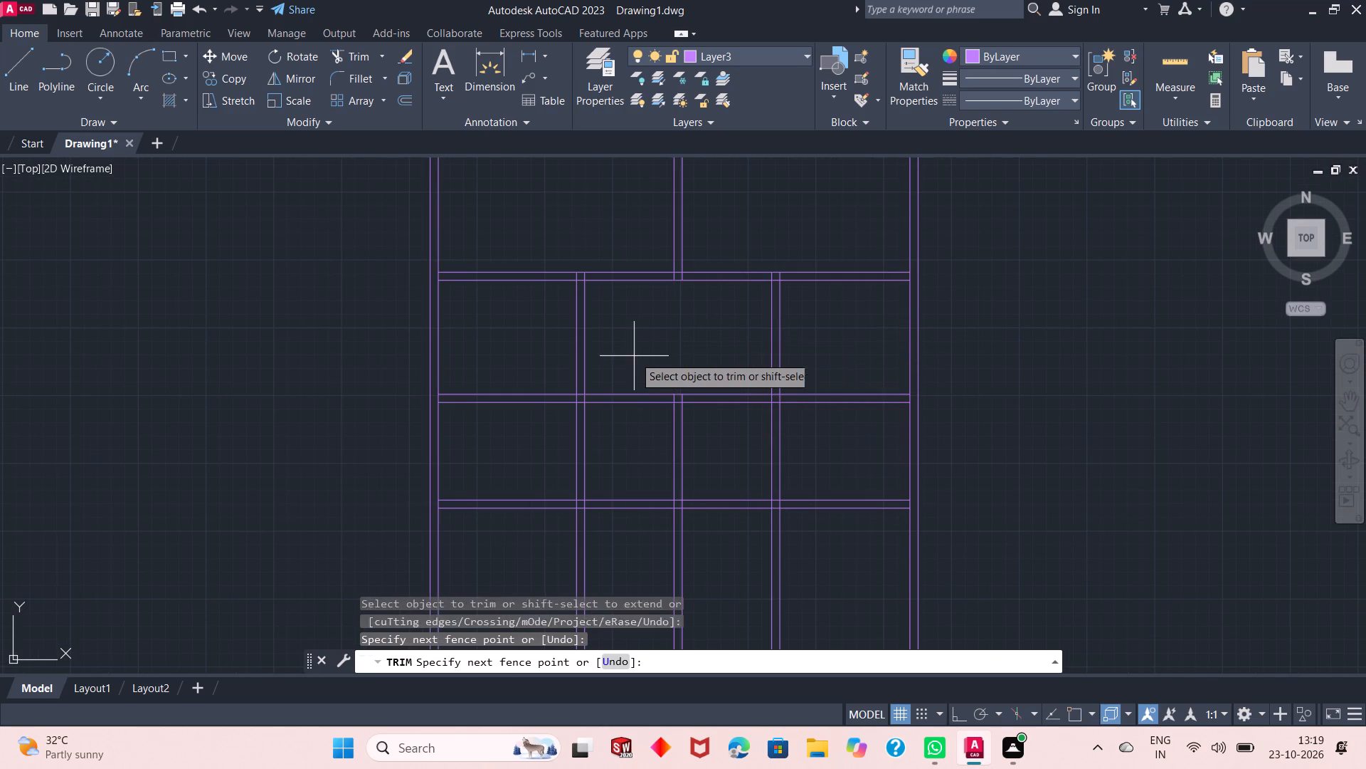
pyautogui.click(629, 409)
pyautogui.click(737, 372)
pyautogui.doubleClick(736, 420)
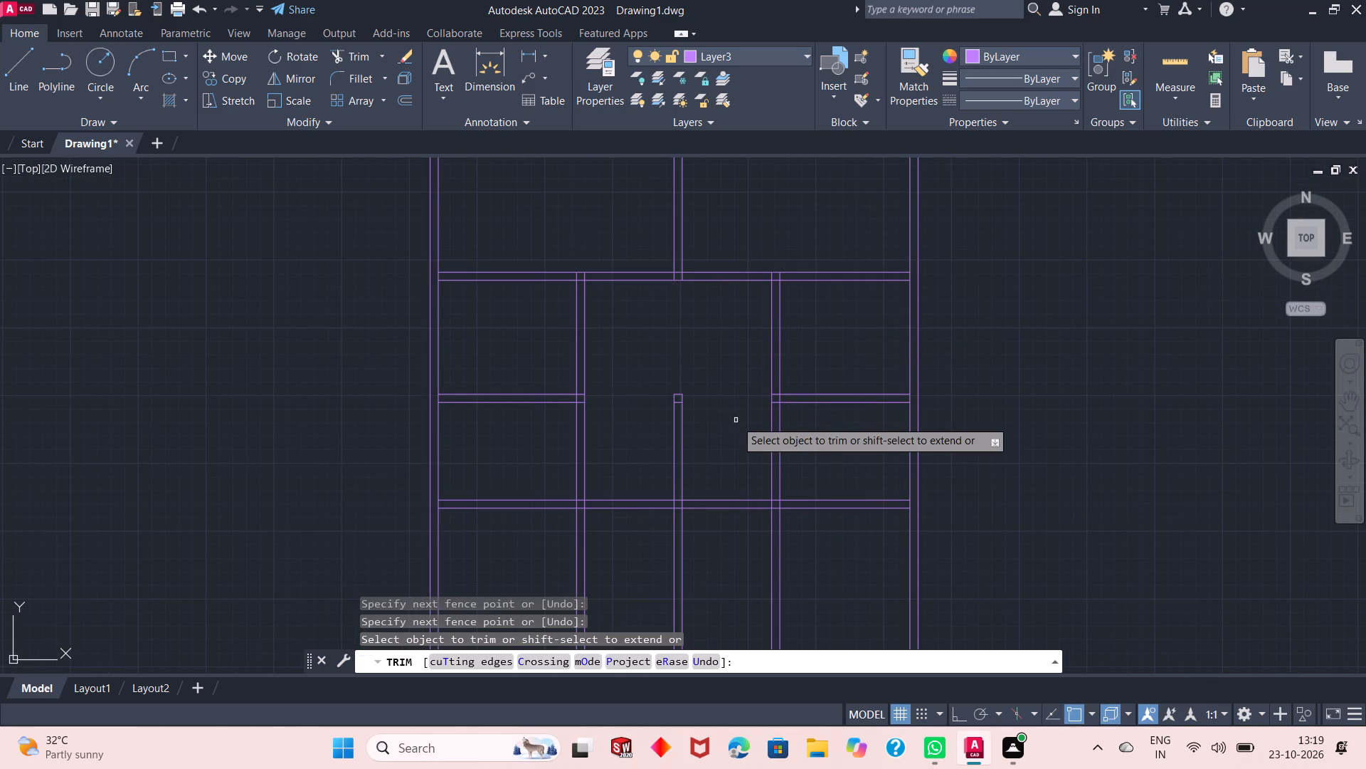
pyautogui.click(657, 454)
pyautogui.click(703, 436)
pyautogui.click(687, 394)
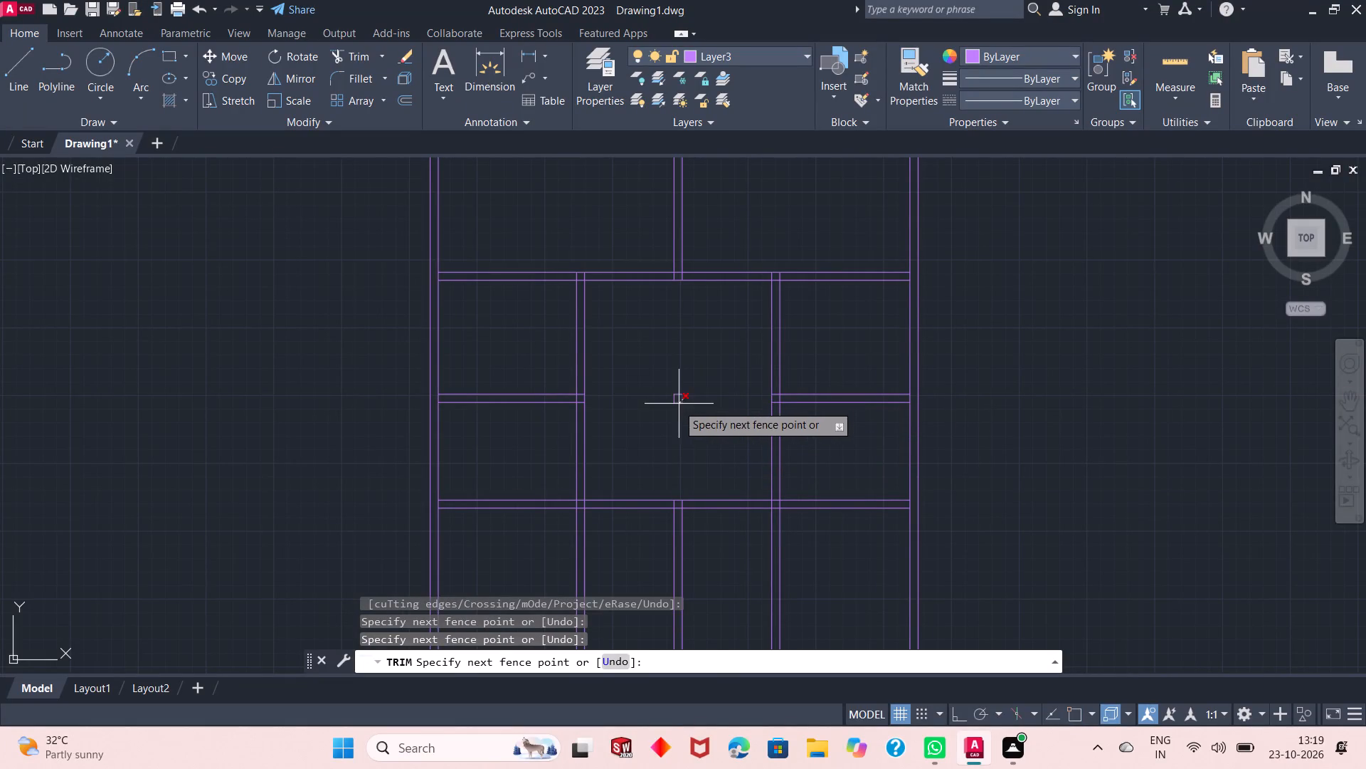
pyautogui.click(677, 404)
pyautogui.click(688, 387)
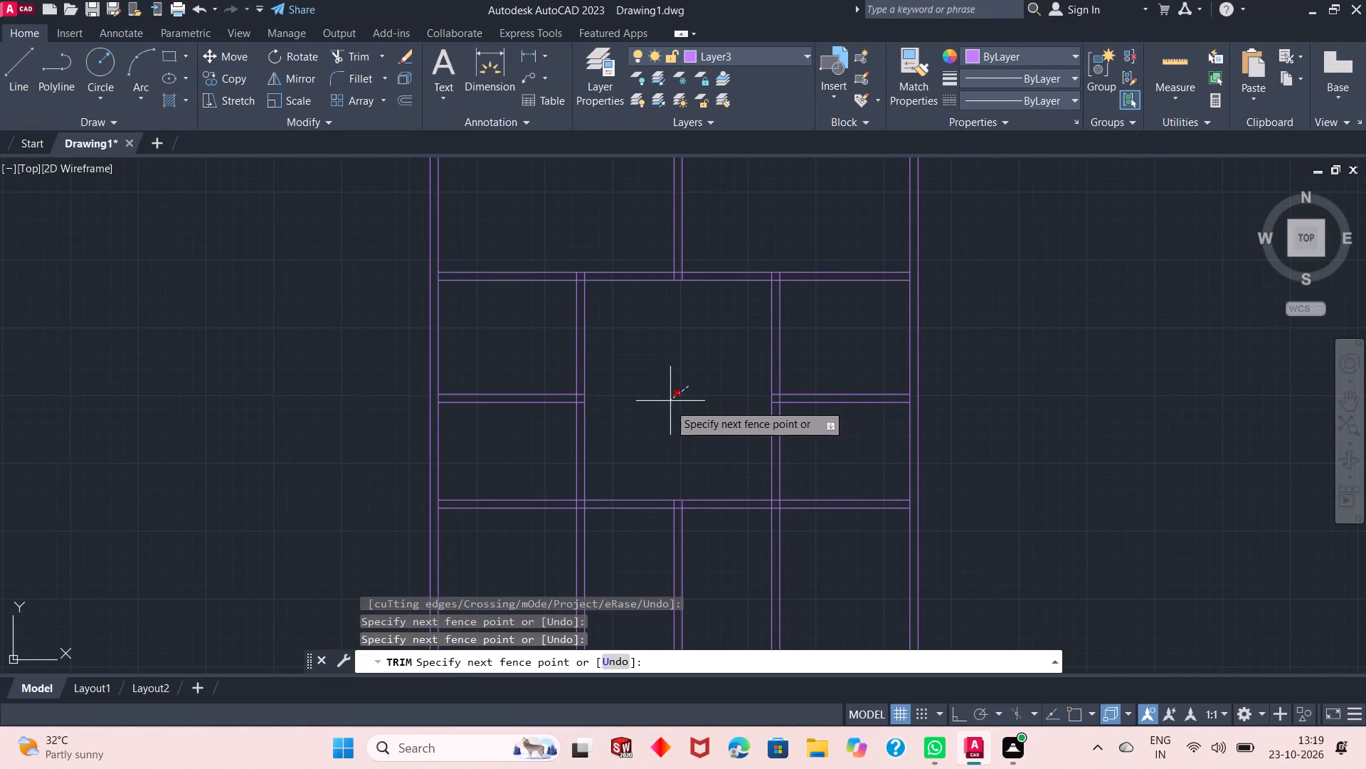
pyautogui.click(668, 405)
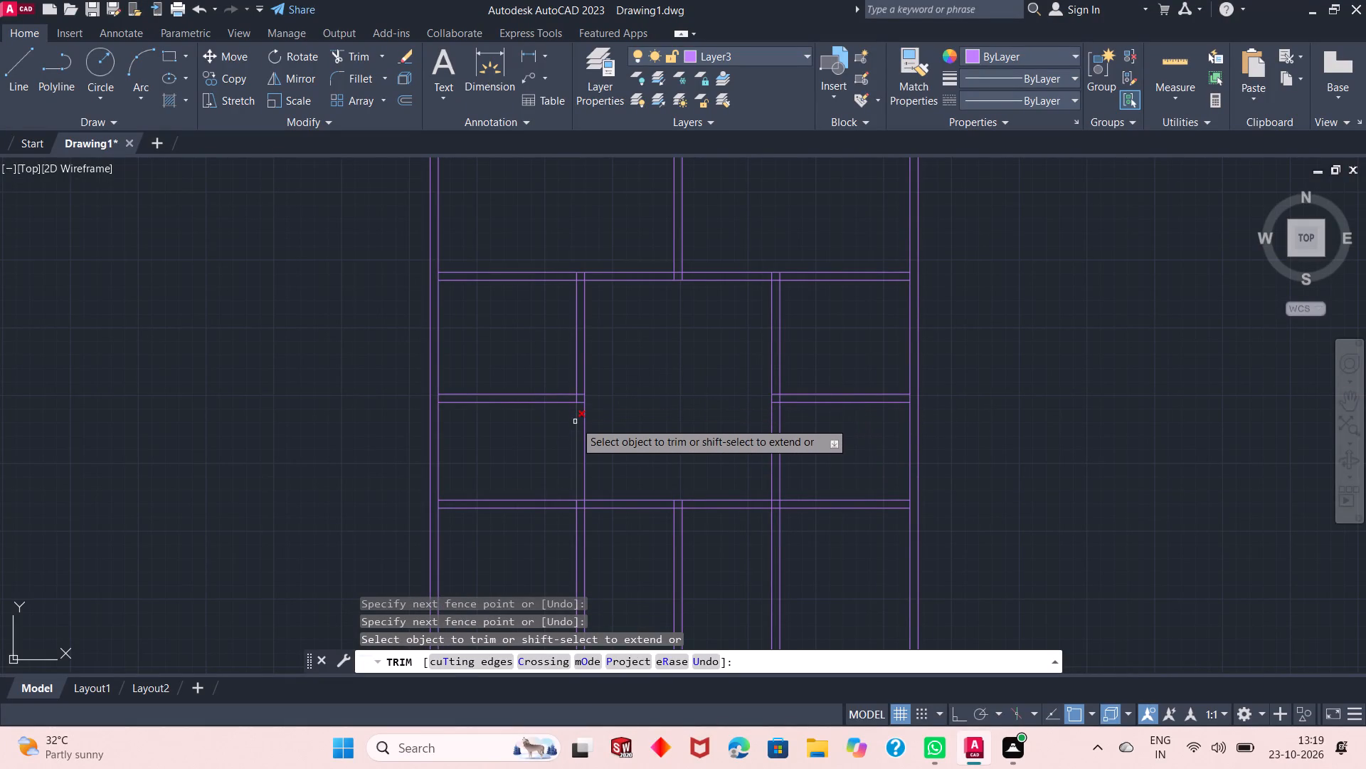
# Trim the overlapping lines where the second horizontal wall meets the left interior vertical wall to leave an open T-junction.
pyautogui.scroll(3, 575, 422)
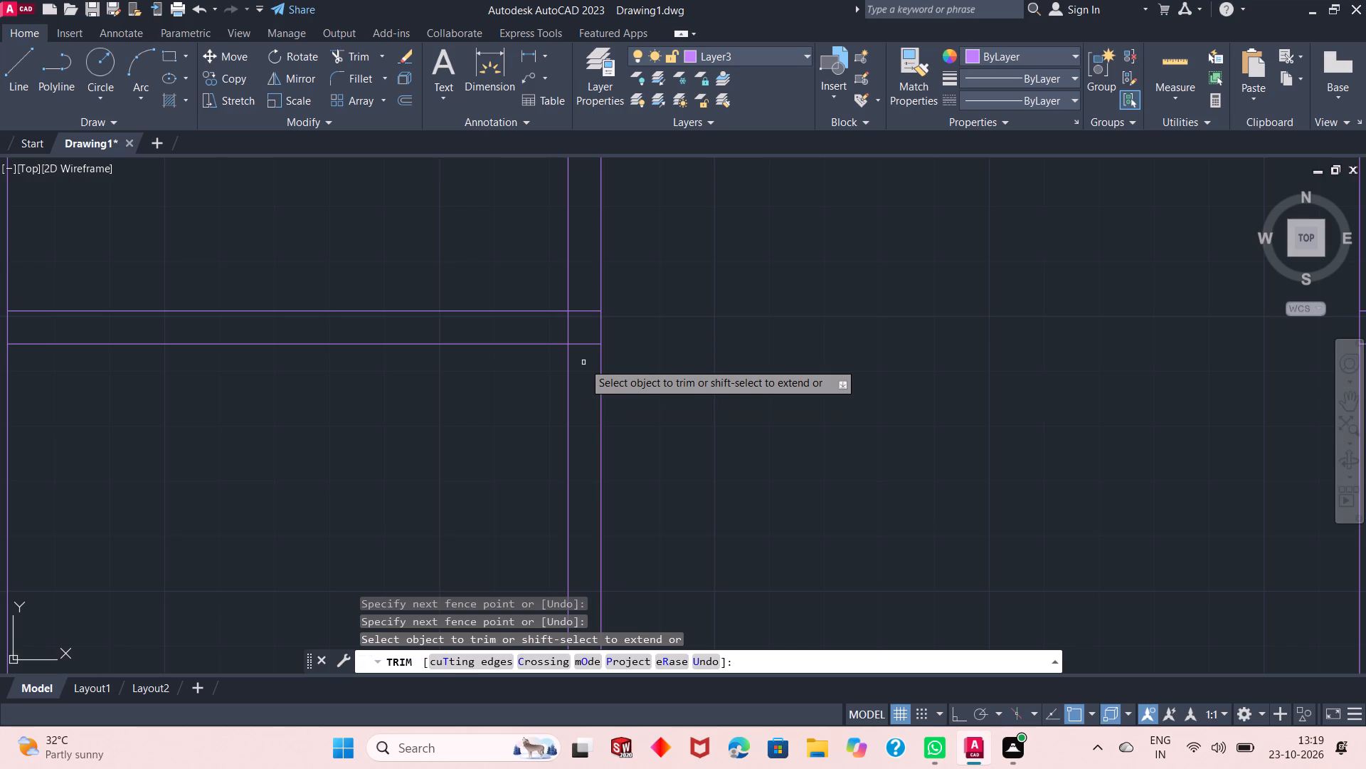
pyautogui.click(583, 362)
pyautogui.click(581, 292)
pyautogui.click(581, 333)
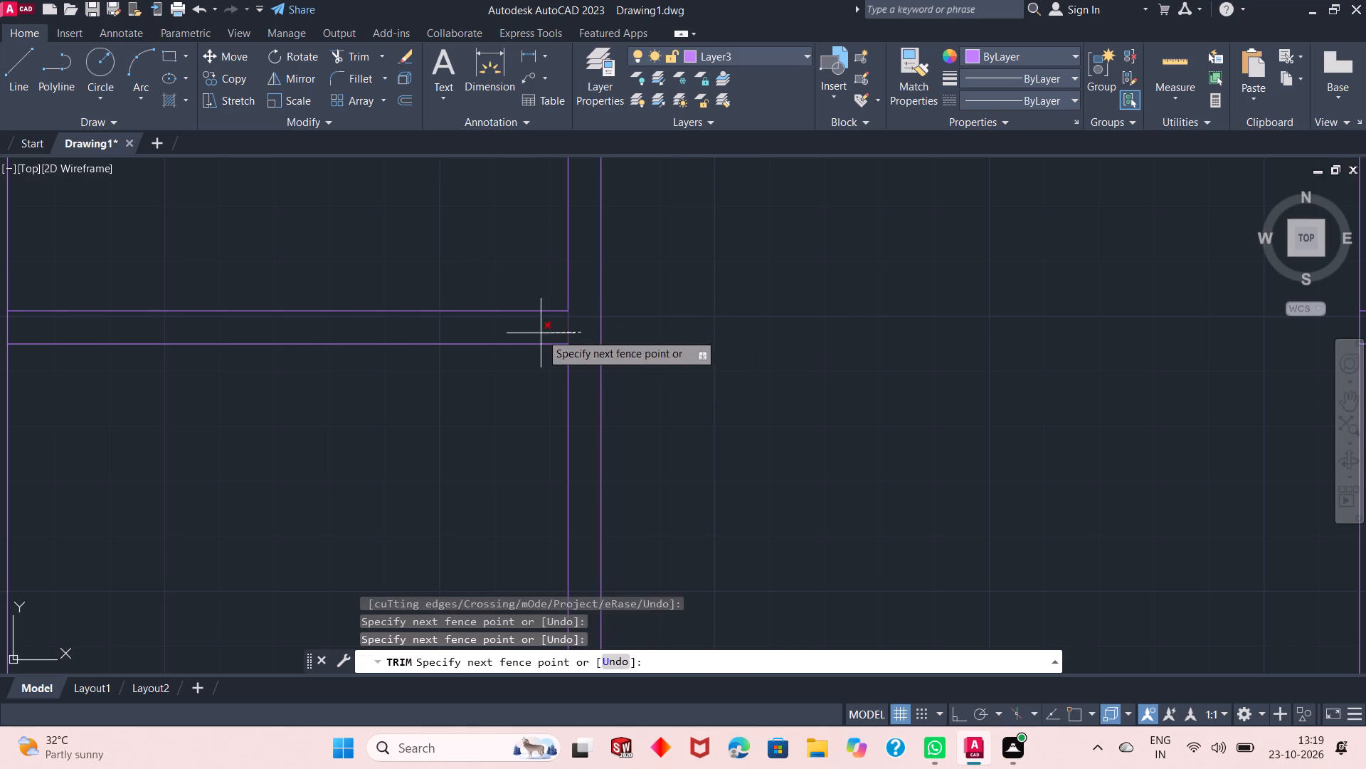
pyautogui.click(541, 333)
# Trim away the second horizontal wall in the right bay, including its leftover pieces inside the right interior vertical wall.
pyautogui.scroll(-1, 644, 397)
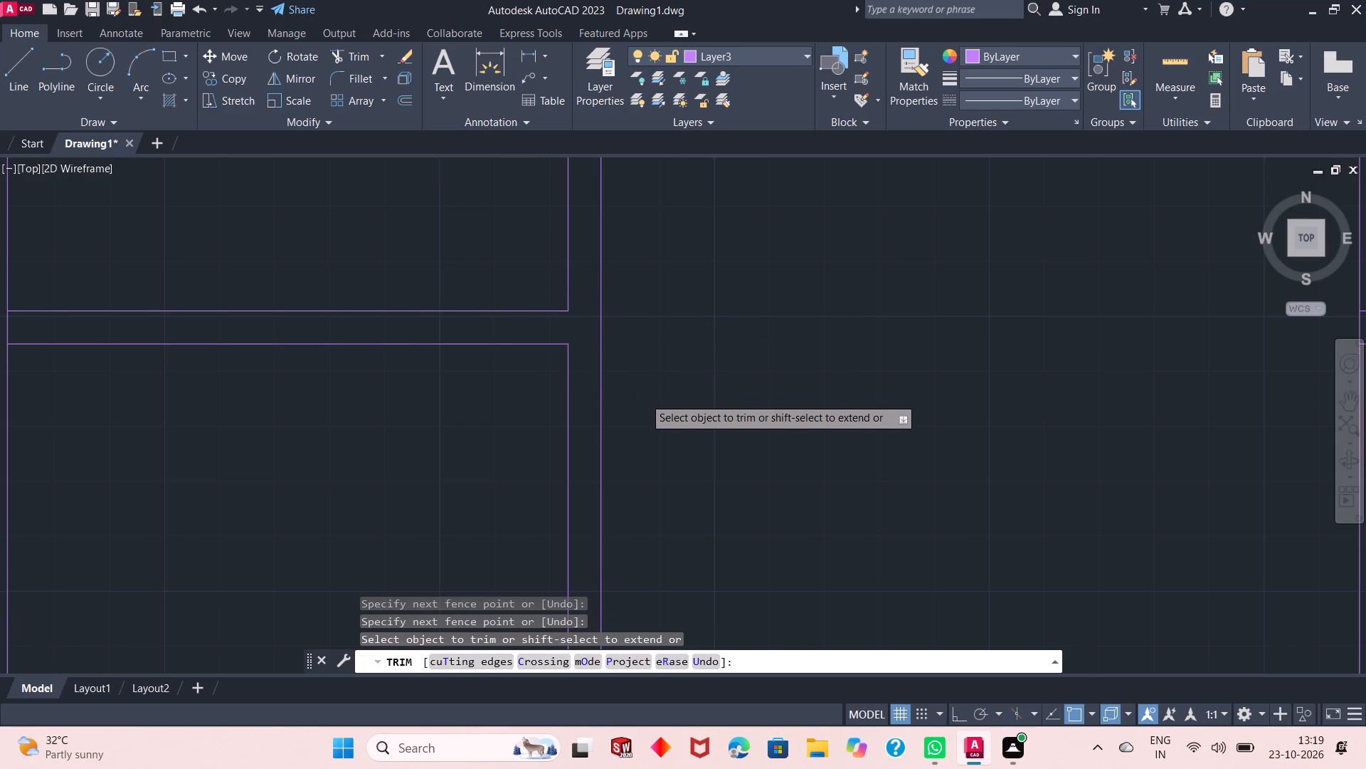
pyautogui.scroll(-2, 628, 350)
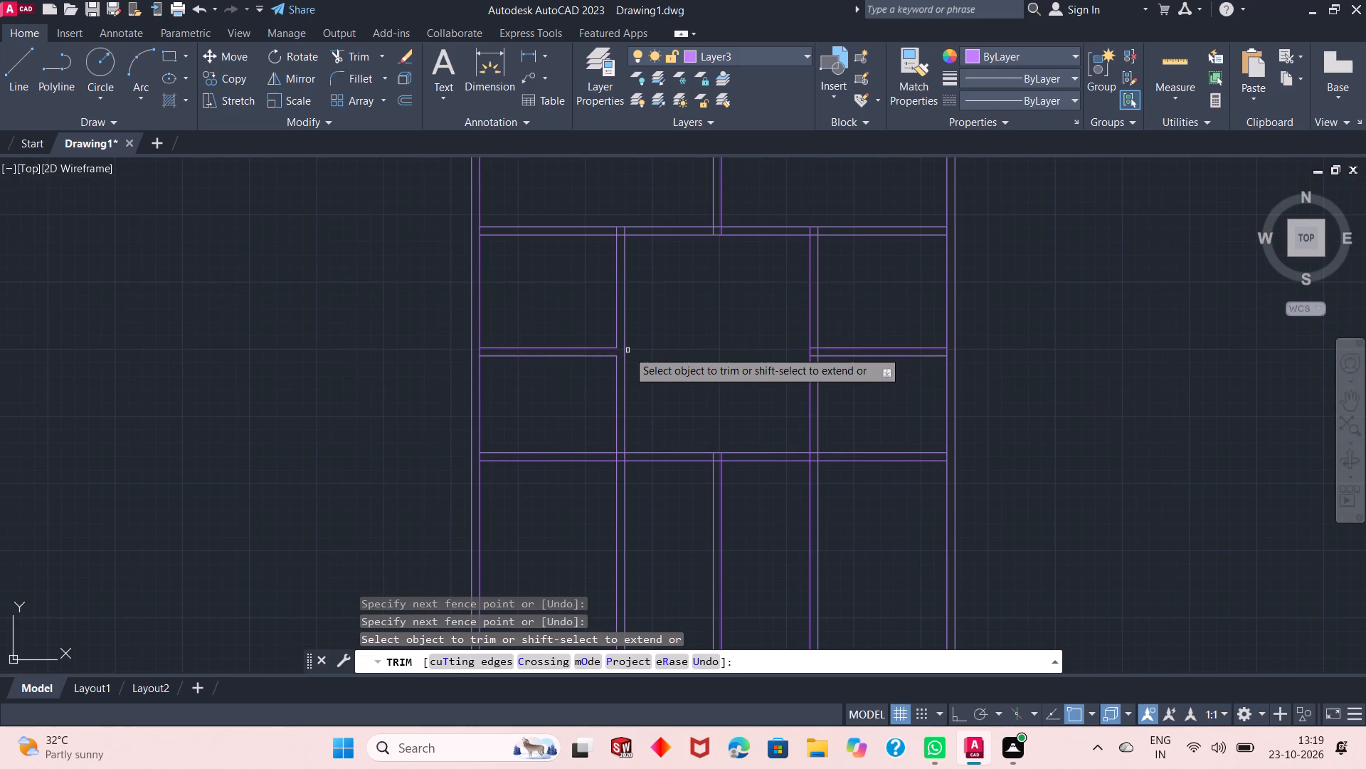
pyautogui.scroll(3, 822, 371)
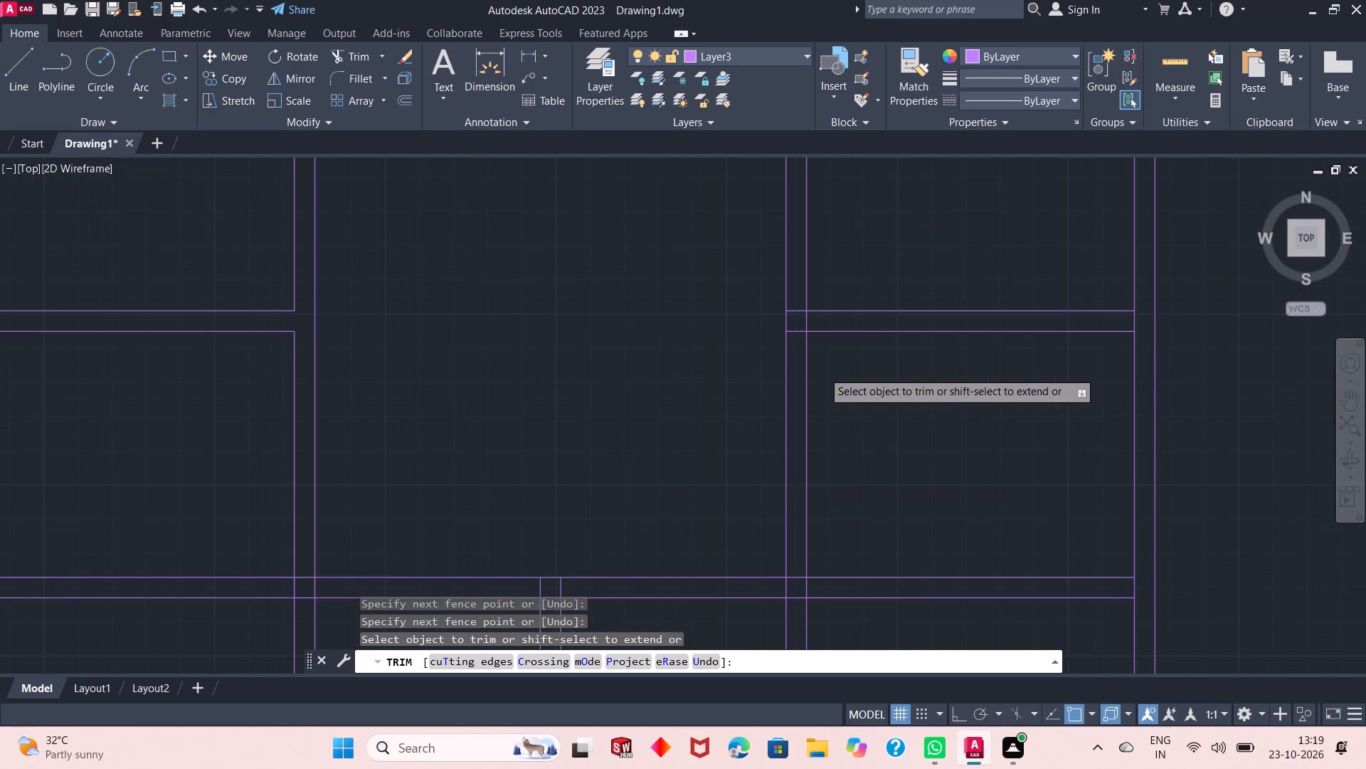
pyautogui.scroll(-2, 822, 371)
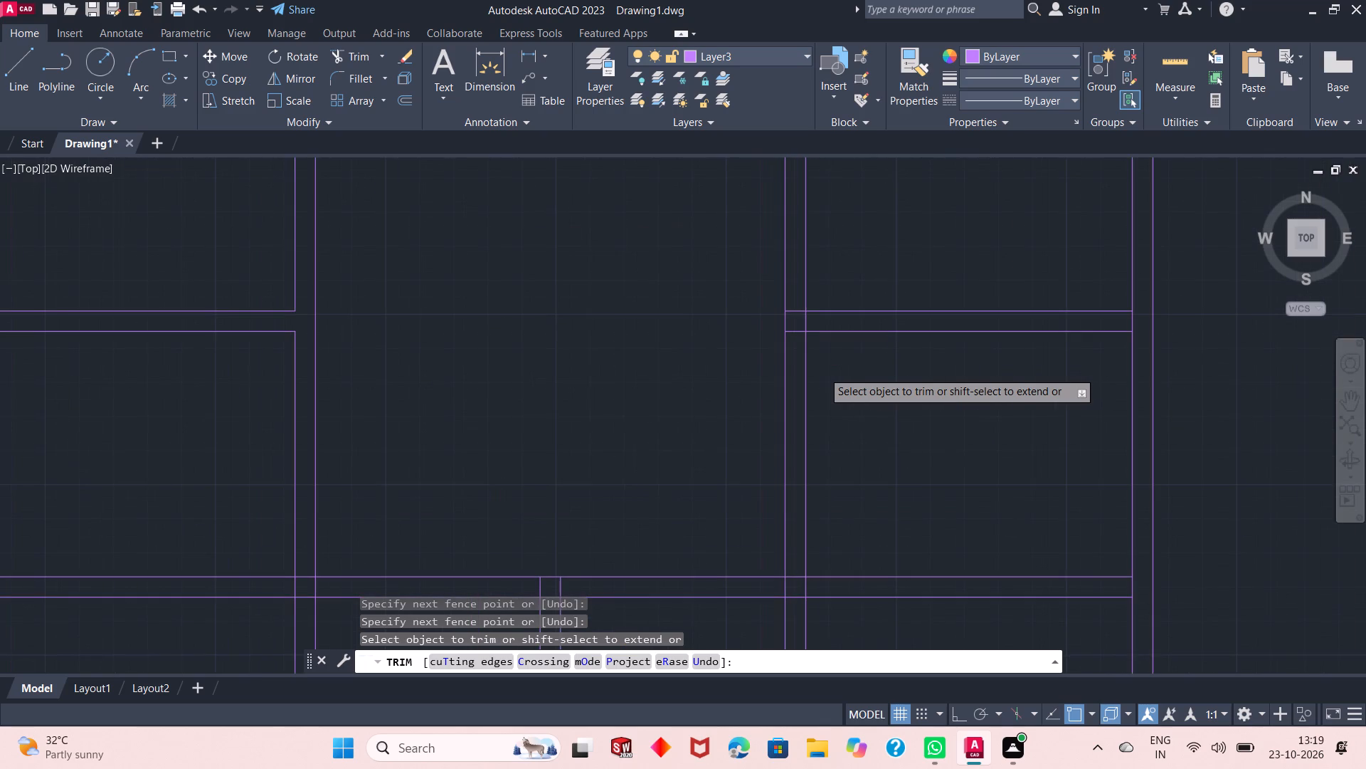
pyautogui.scroll(-1, 822, 371)
pyautogui.click(877, 310)
pyautogui.click(871, 378)
pyautogui.scroll(2, 808, 370)
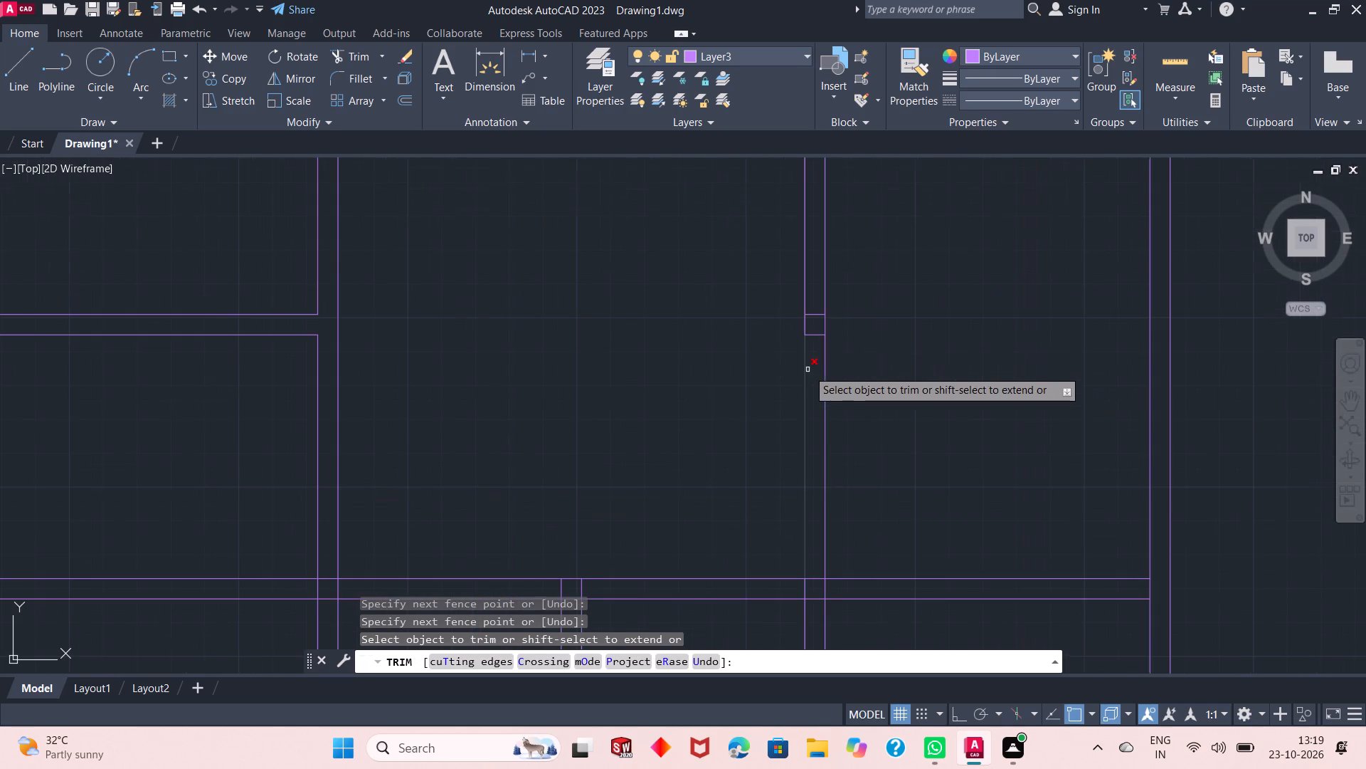
pyautogui.click(817, 306)
pyautogui.click(817, 352)
# Trim the ends of the right interior vertical wall's two lines that extend into the first horizontal partition.
pyautogui.scroll(-1, 685, 380)
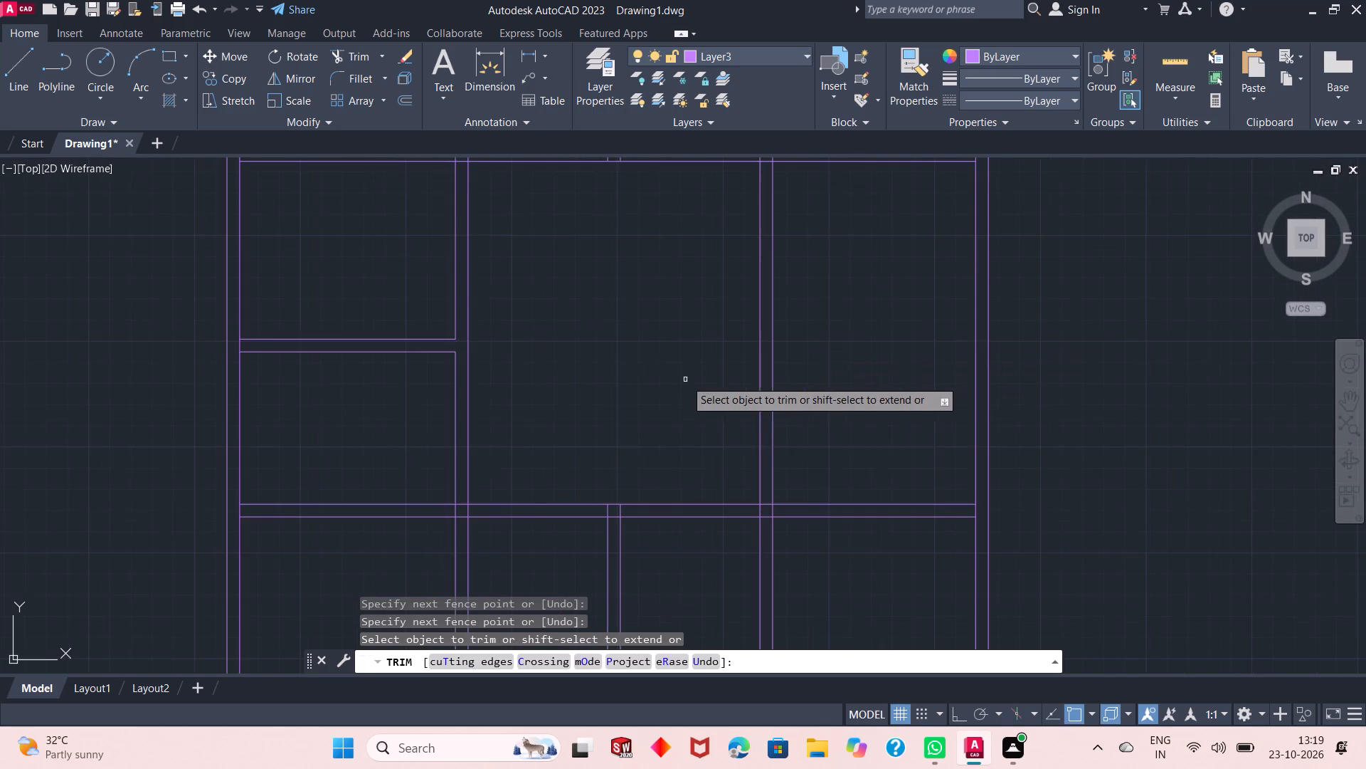
pyautogui.scroll(-1, 704, 478)
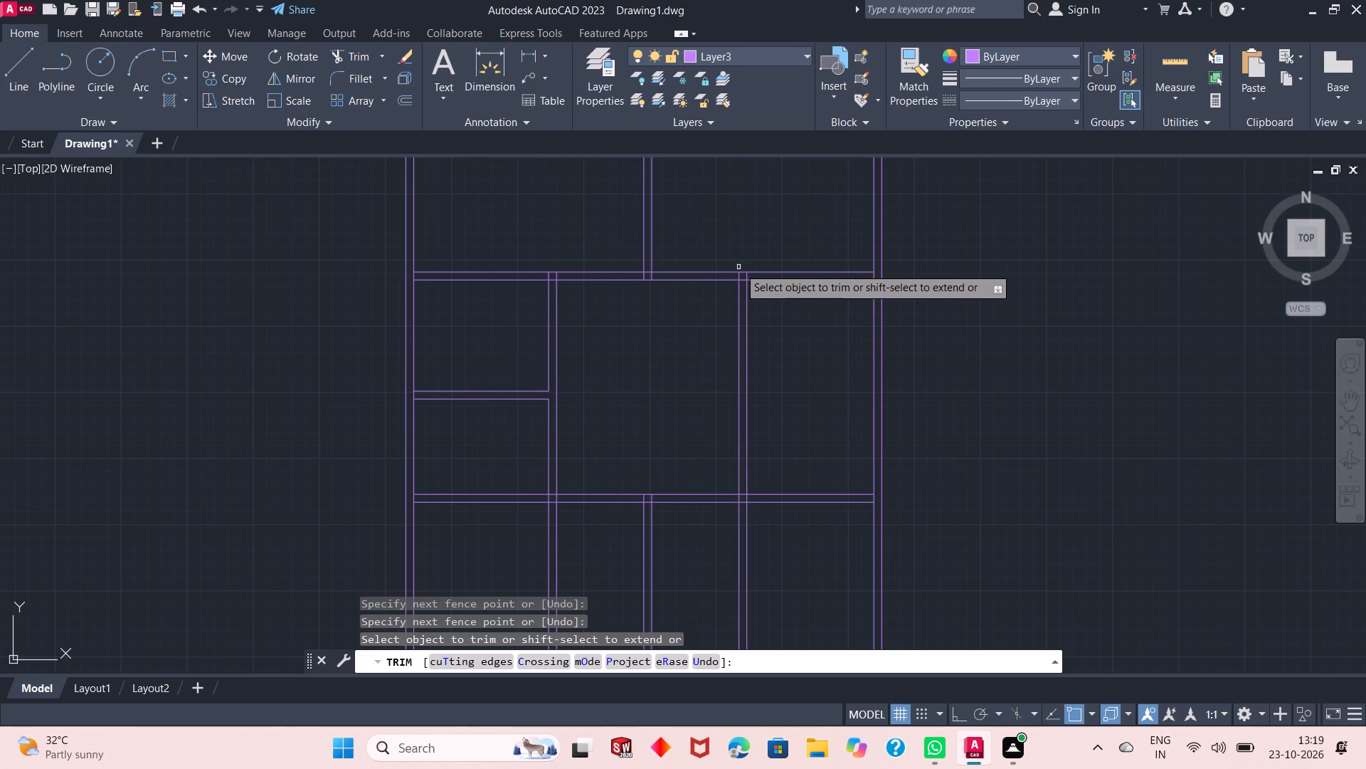
pyautogui.scroll(2, 739, 278)
pyautogui.click(738, 272)
pyautogui.click(723, 277)
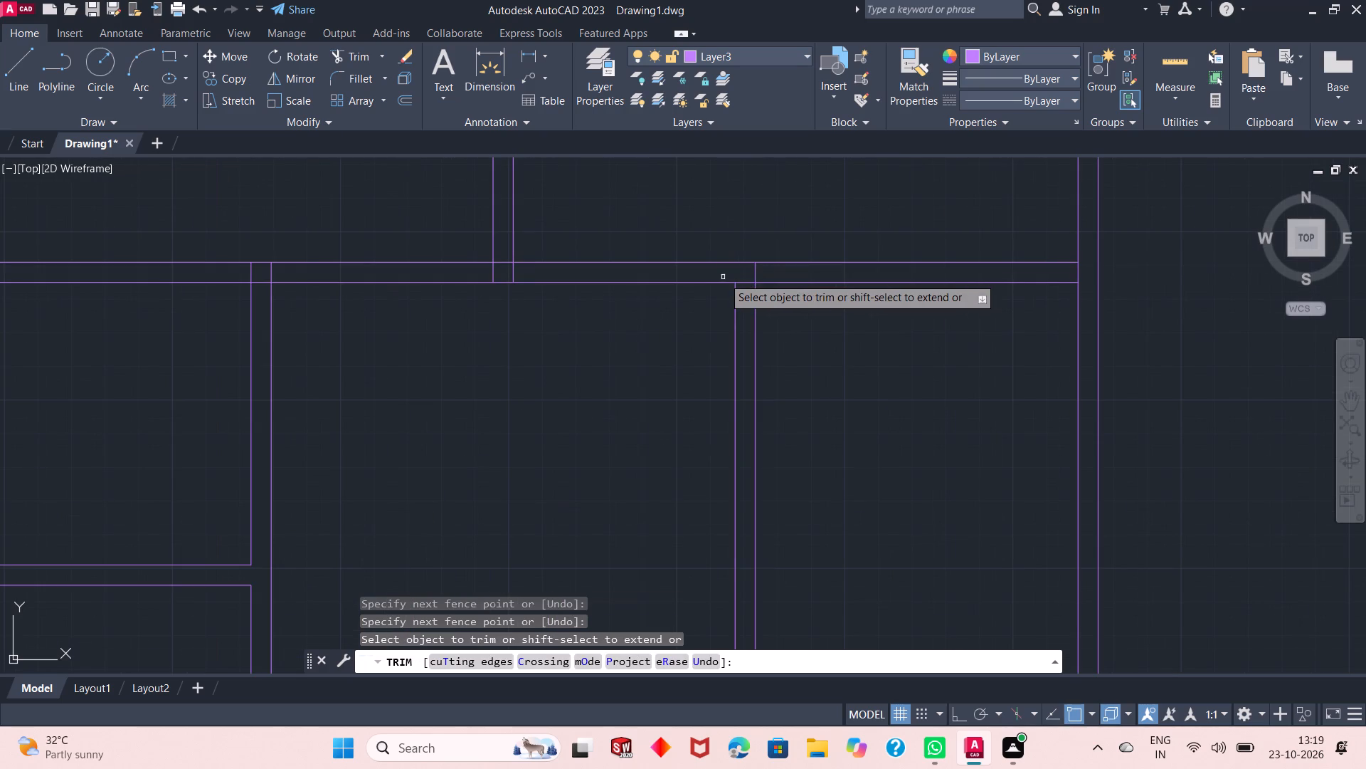
pyautogui.click(753, 277)
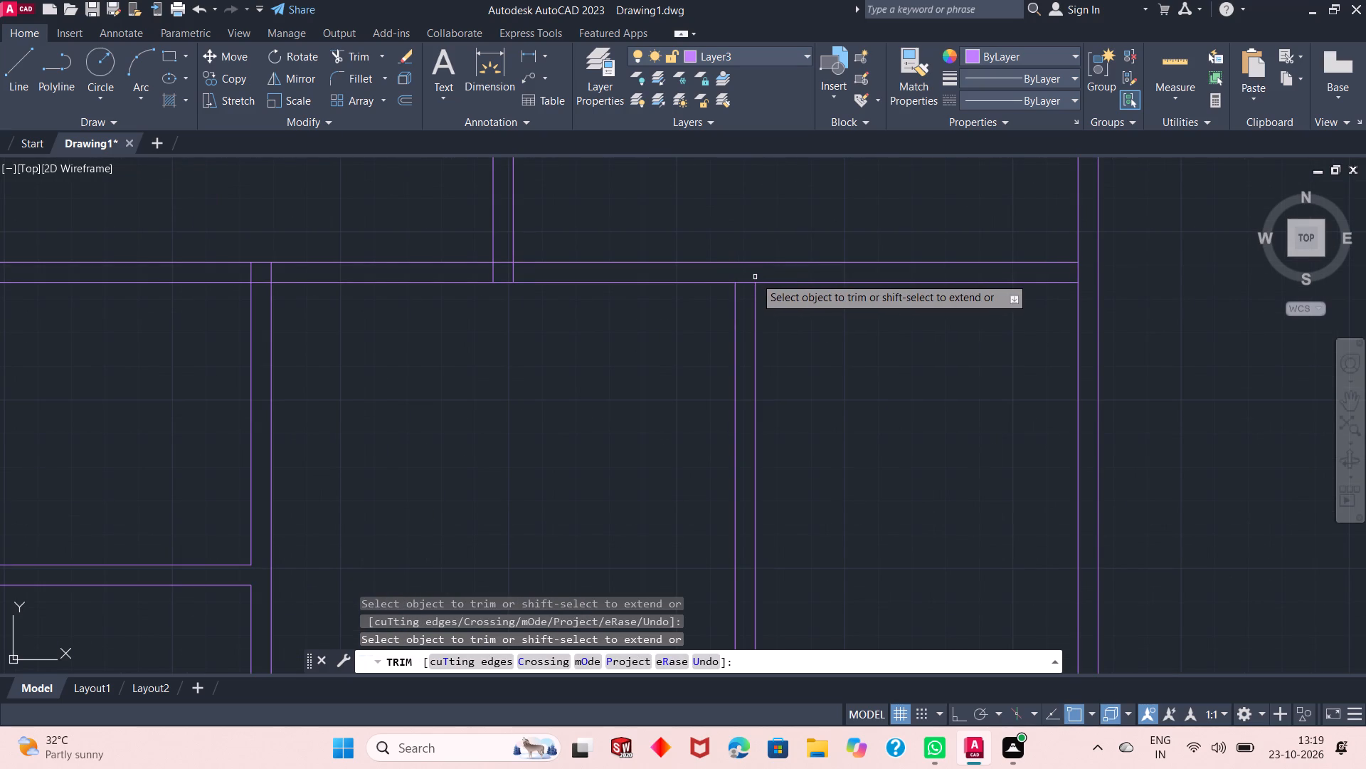
# Undo the last trim at the right interior vertical wall, and trim the first partition's lower line between that wall's two lines.
pyautogui.hotkey('ctrl', 'z')
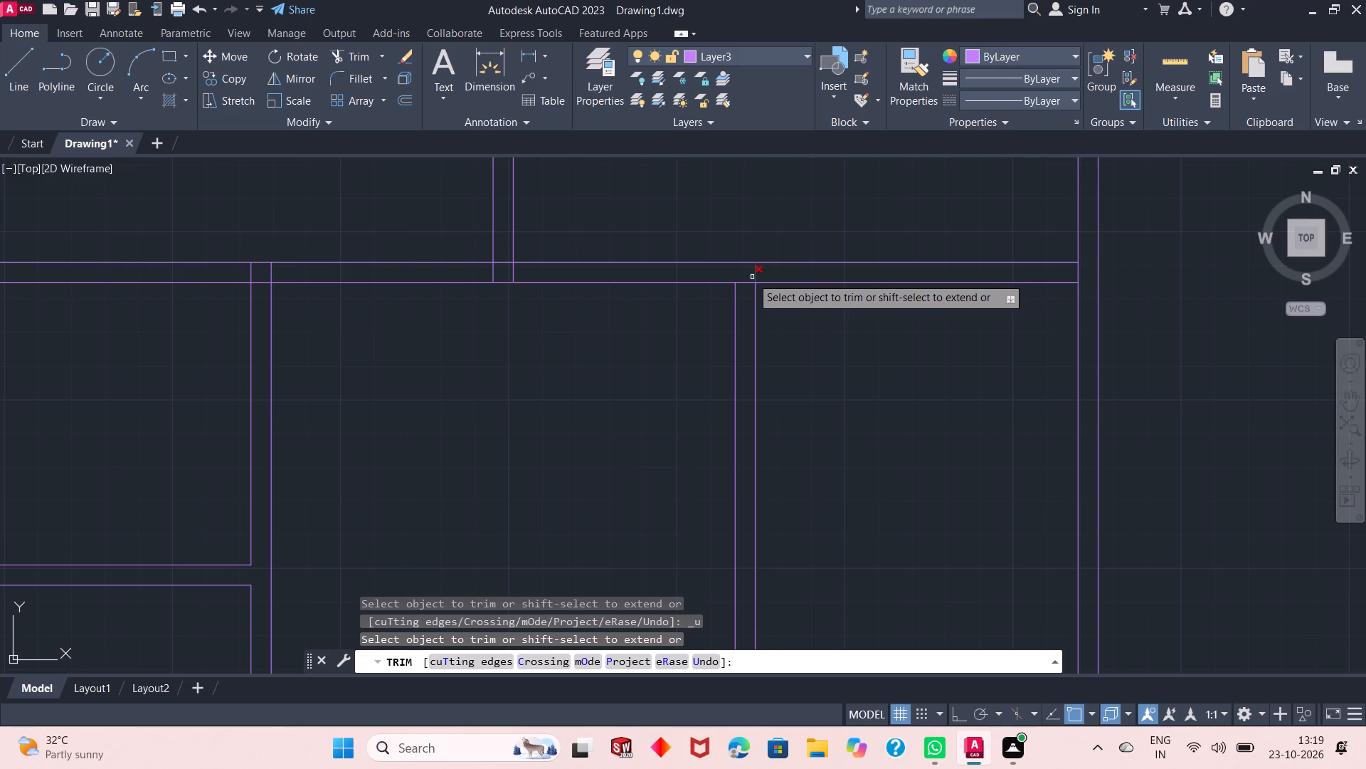
pyautogui.click(745, 277)
pyautogui.click(744, 283)
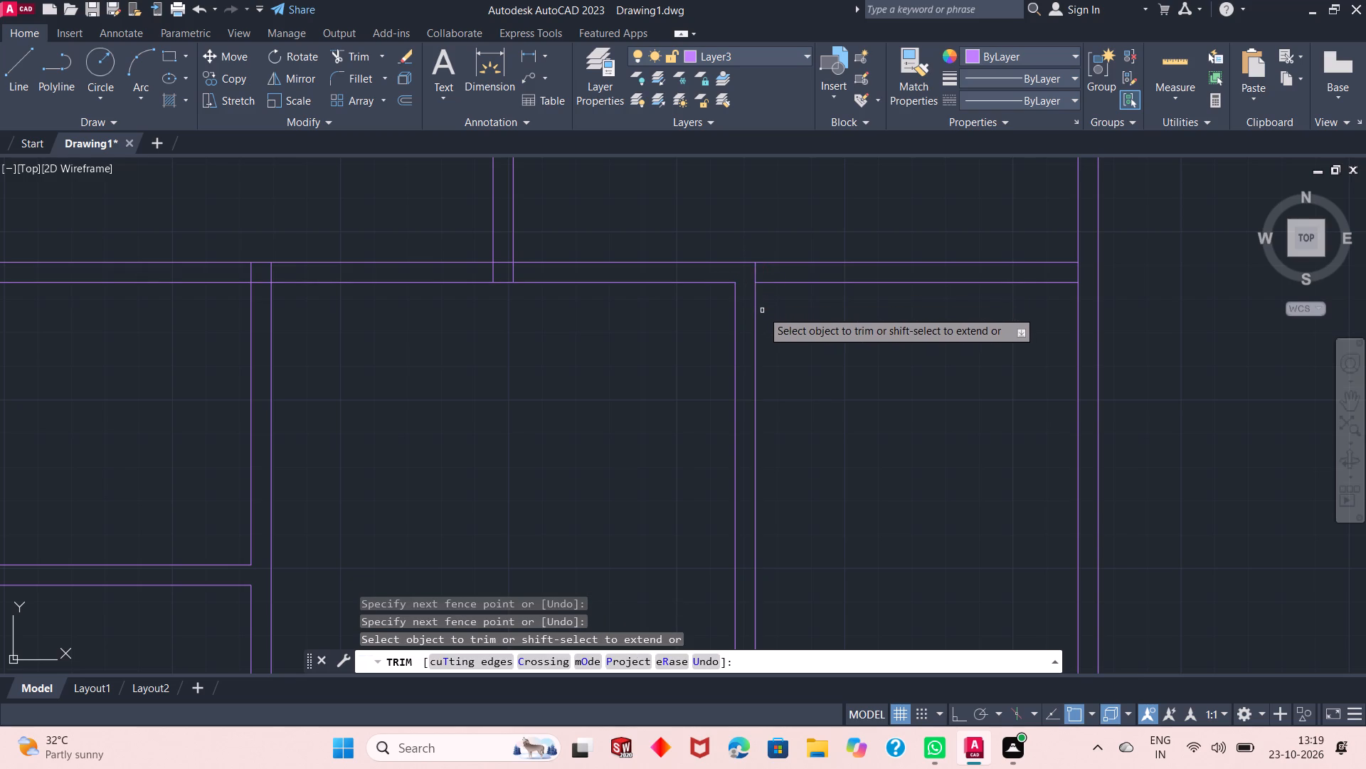
# Trim the overlapping lines where the left interior vertical wall meets the first horizontal partition to leave an open T-junction.
pyautogui.scroll(-2, 781, 316)
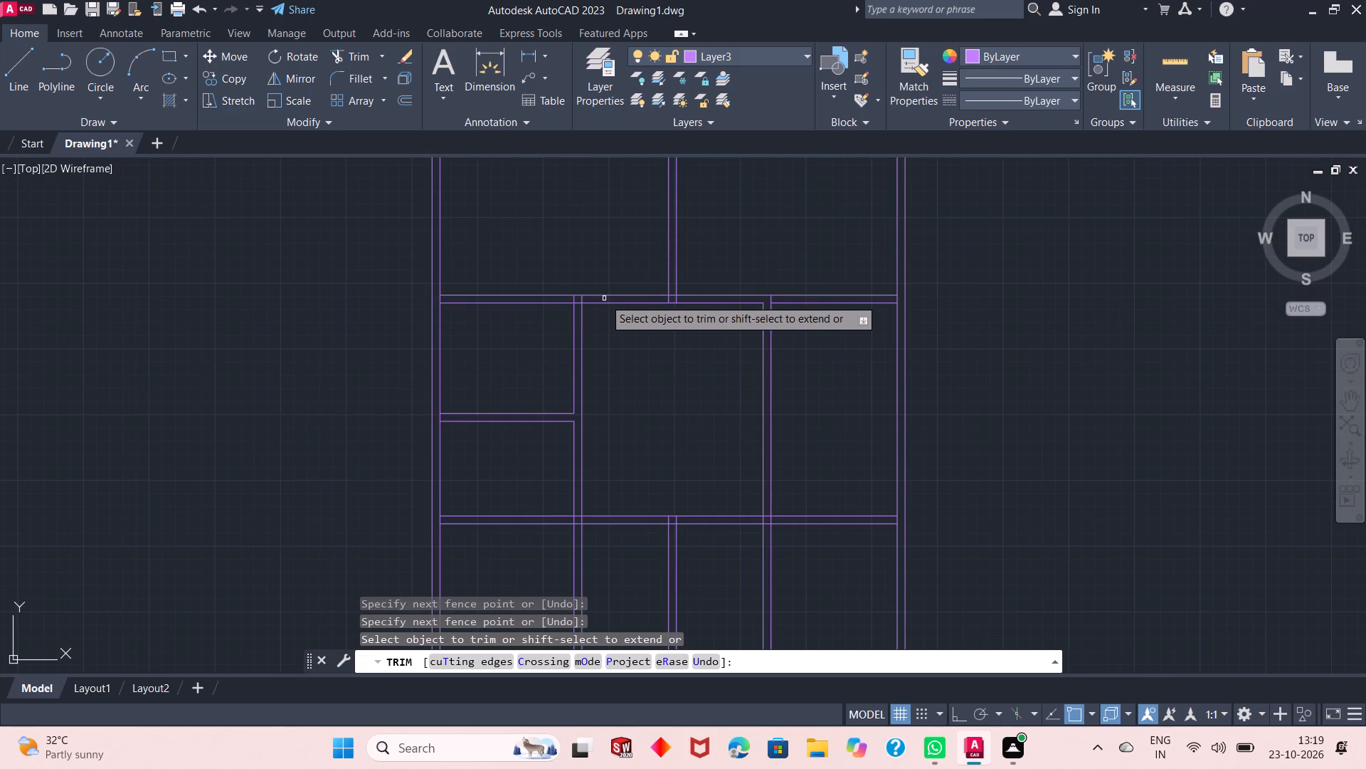
pyautogui.scroll(3, 603, 298)
pyautogui.moveTo(534, 299); pyautogui.dragTo(489, 319)
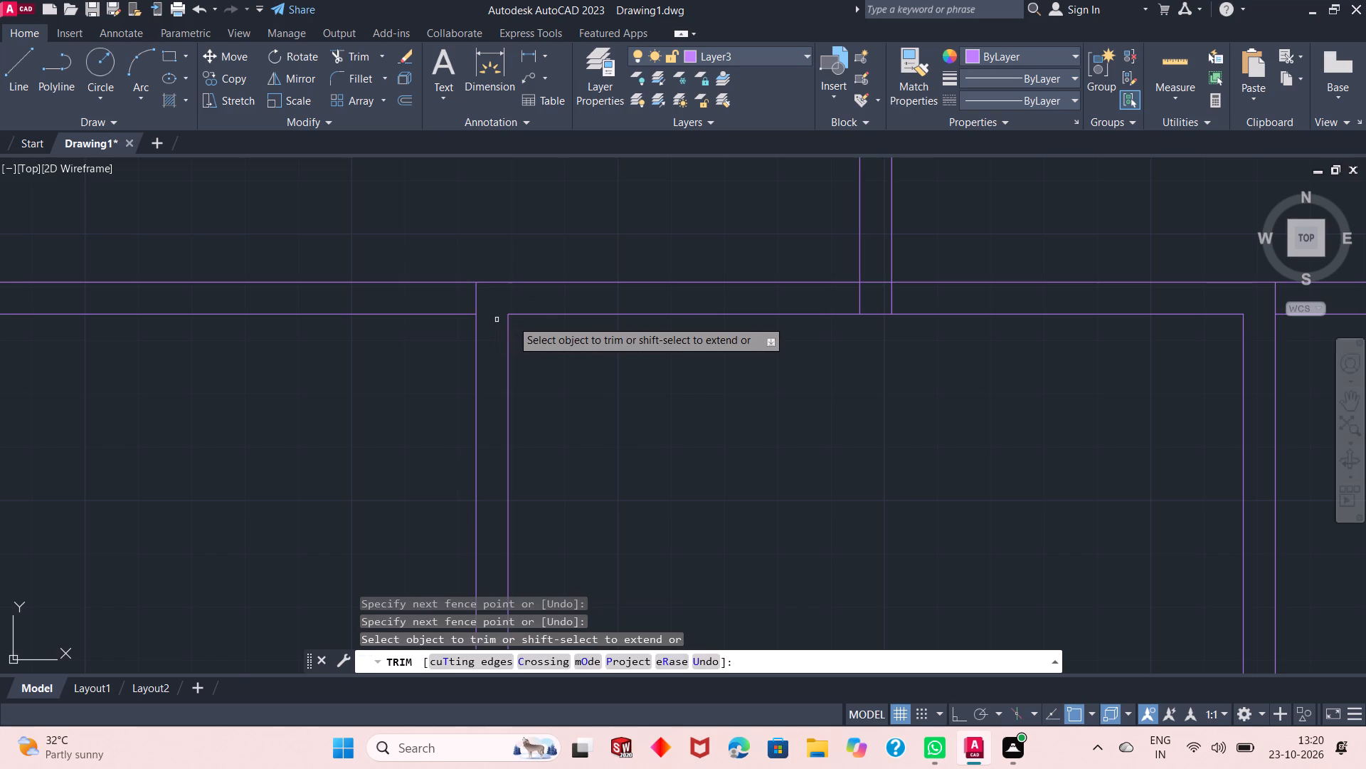
# Trim the first horizontal partition's upper line between the two lines of the upper middle vertical wall.
pyautogui.scroll(-2, 451, 256)
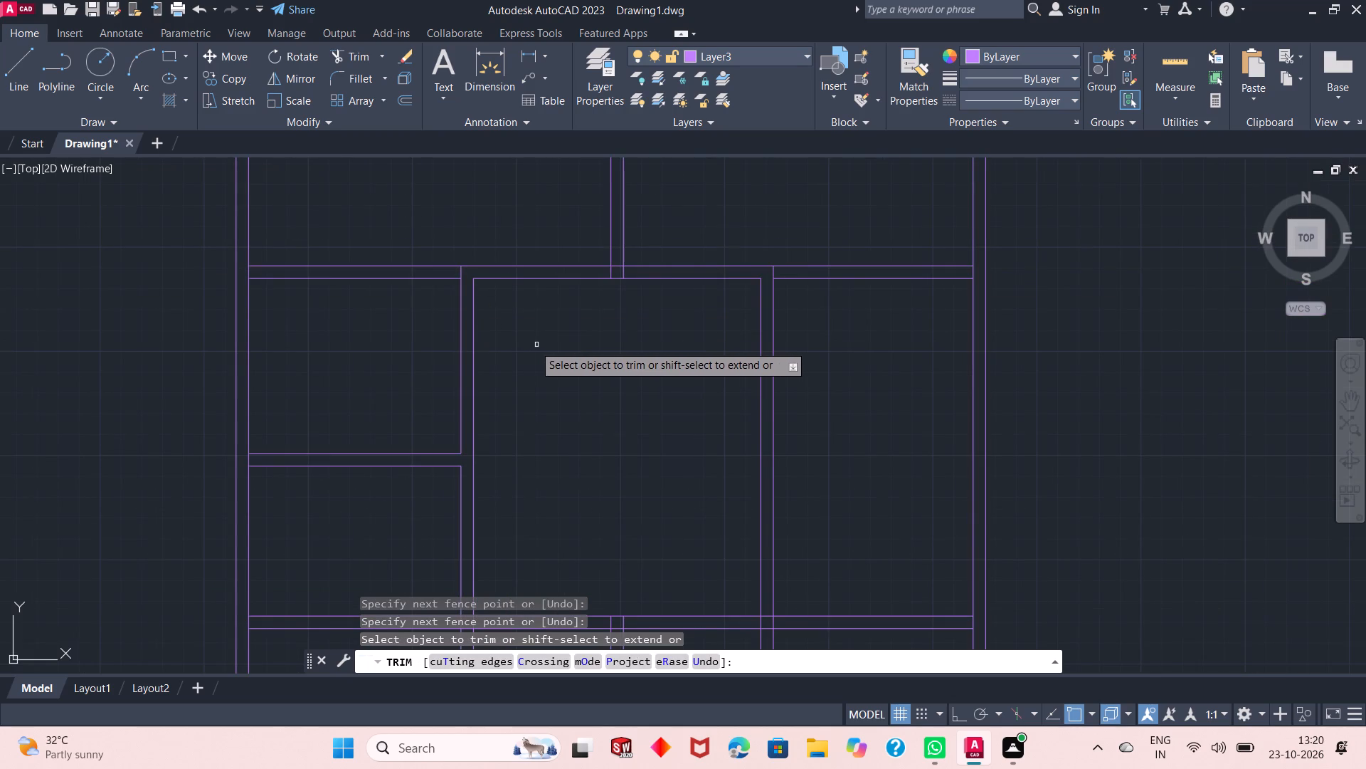
pyautogui.scroll(-1, 453, 219)
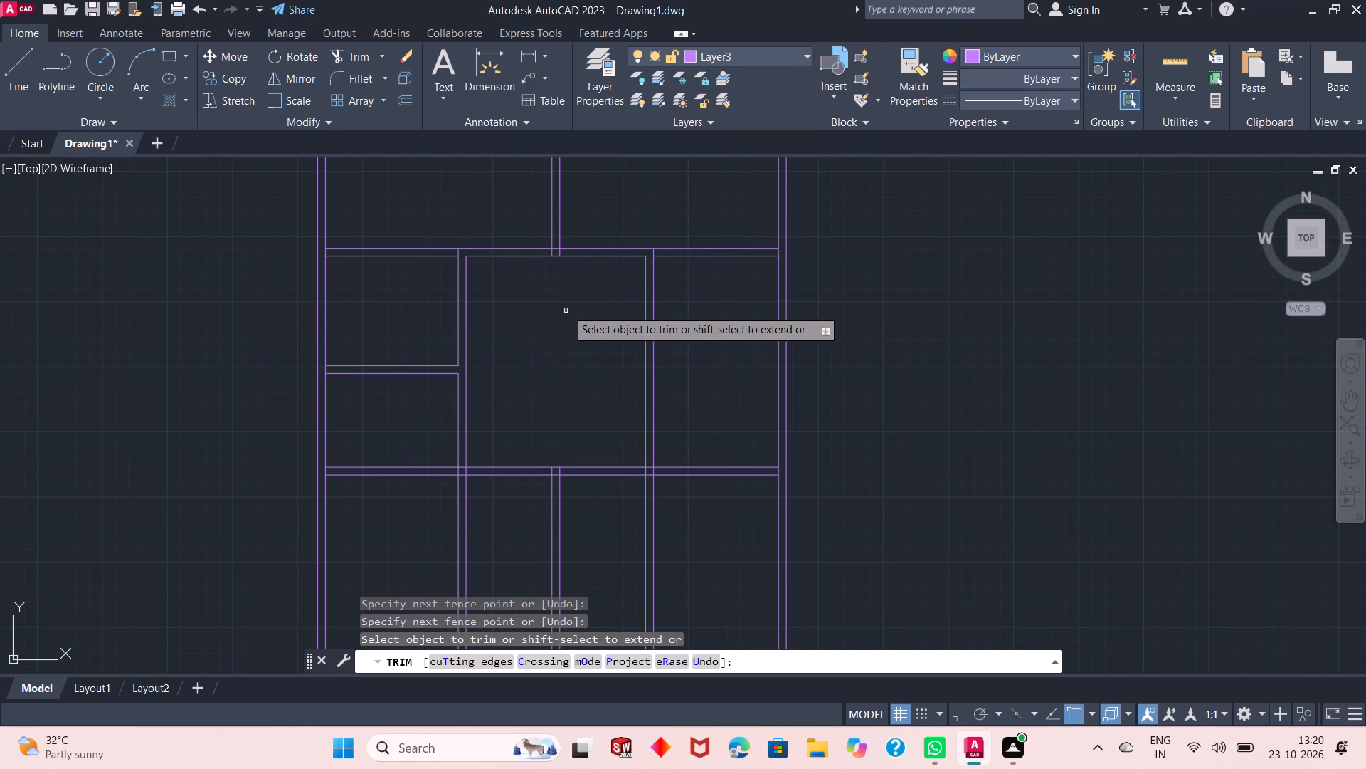
pyautogui.scroll(3, 576, 233)
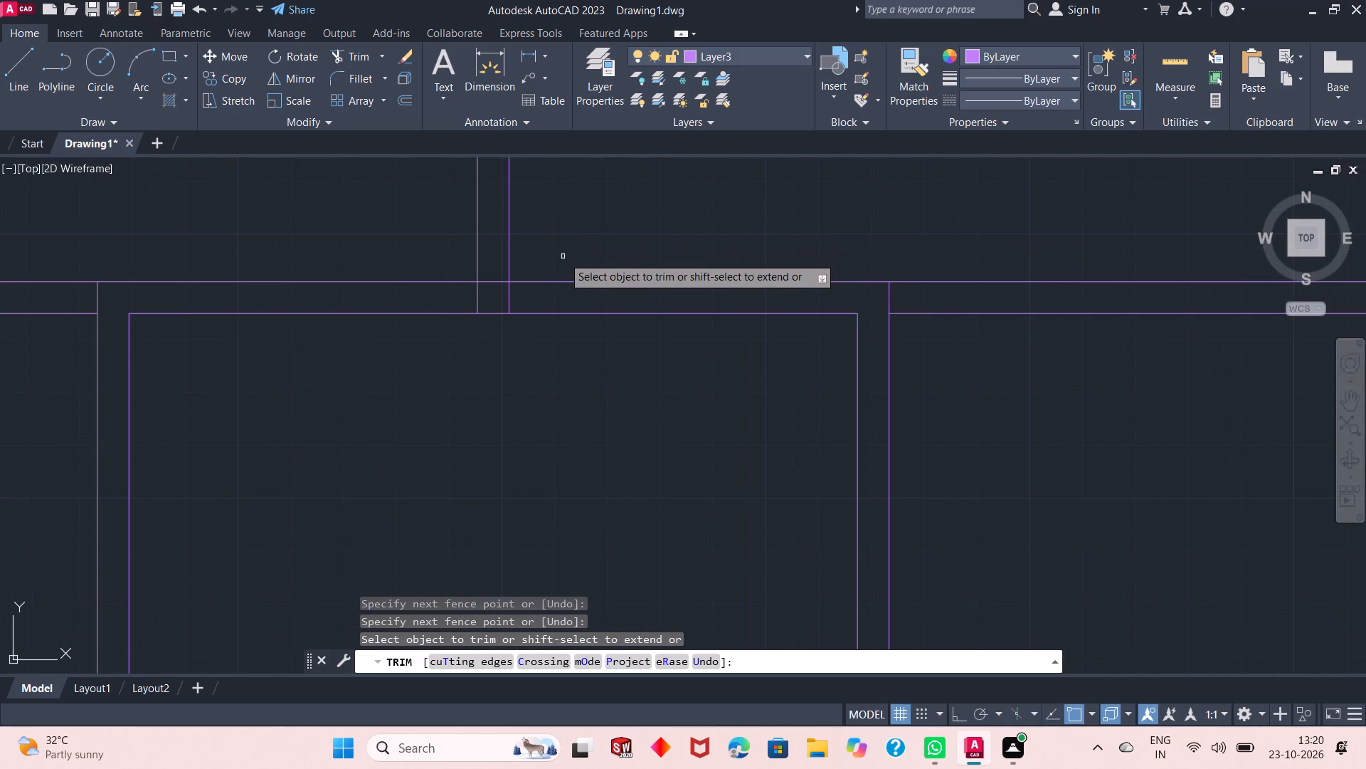
pyautogui.click(487, 294)
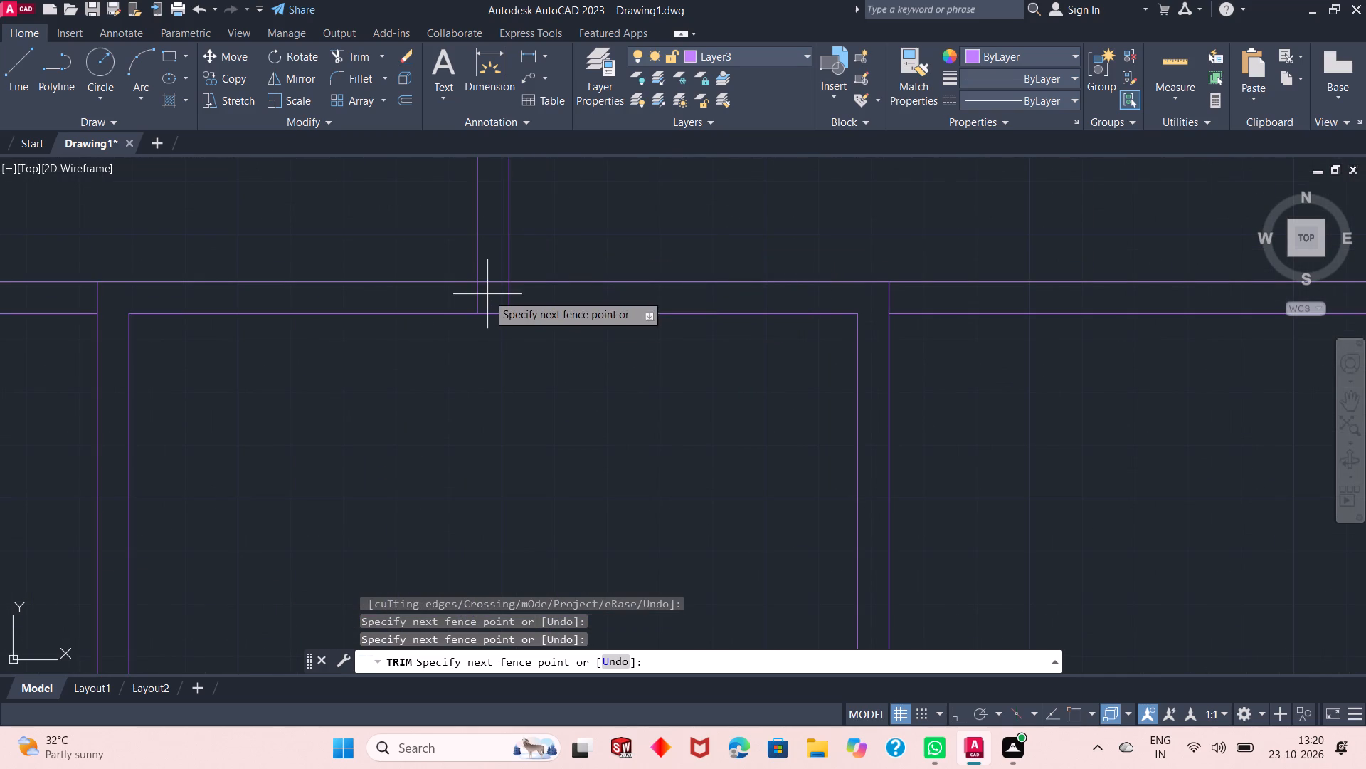
pyautogui.click(488, 271)
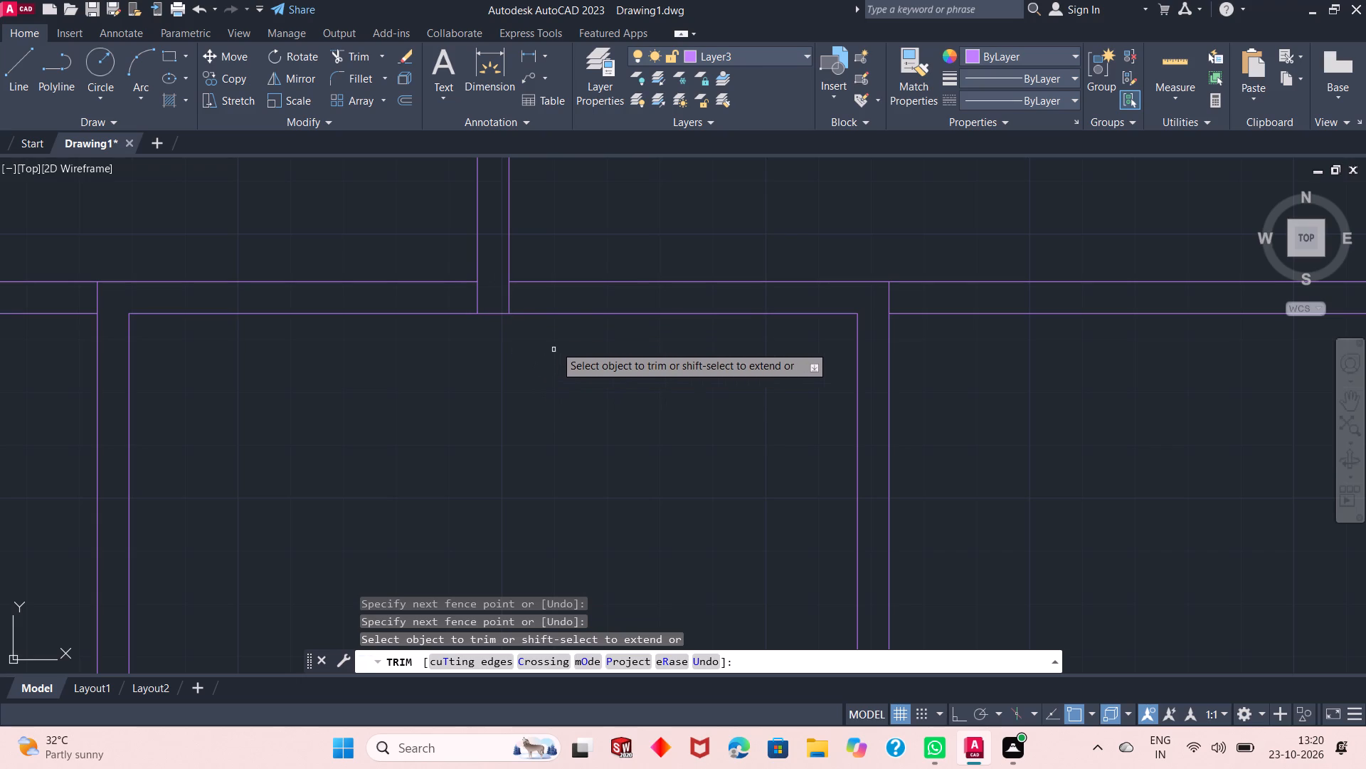
# Trim away the left interior vertical wall below the third horizontal partition, and that partition between the left and middle vertical walls.
pyautogui.scroll(-2, 560, 335)
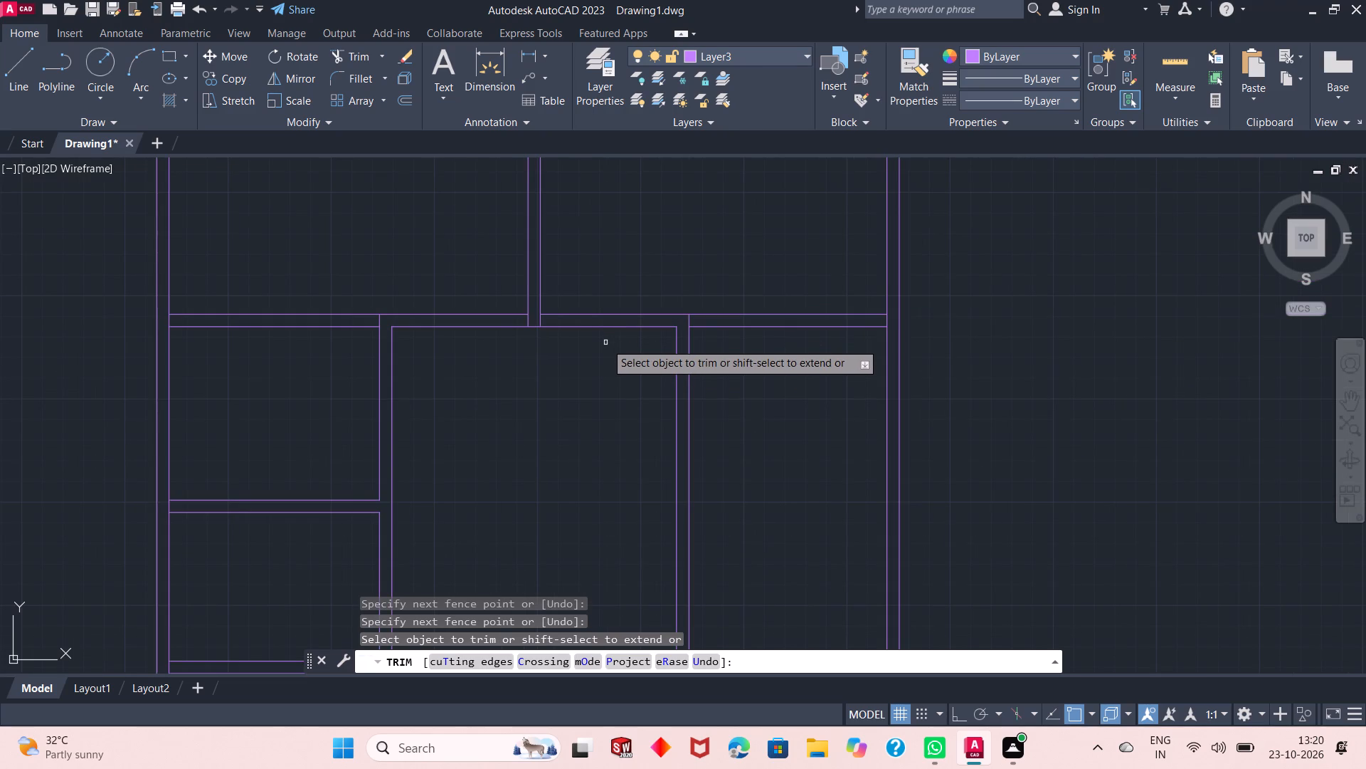
pyautogui.scroll(-1, 613, 265)
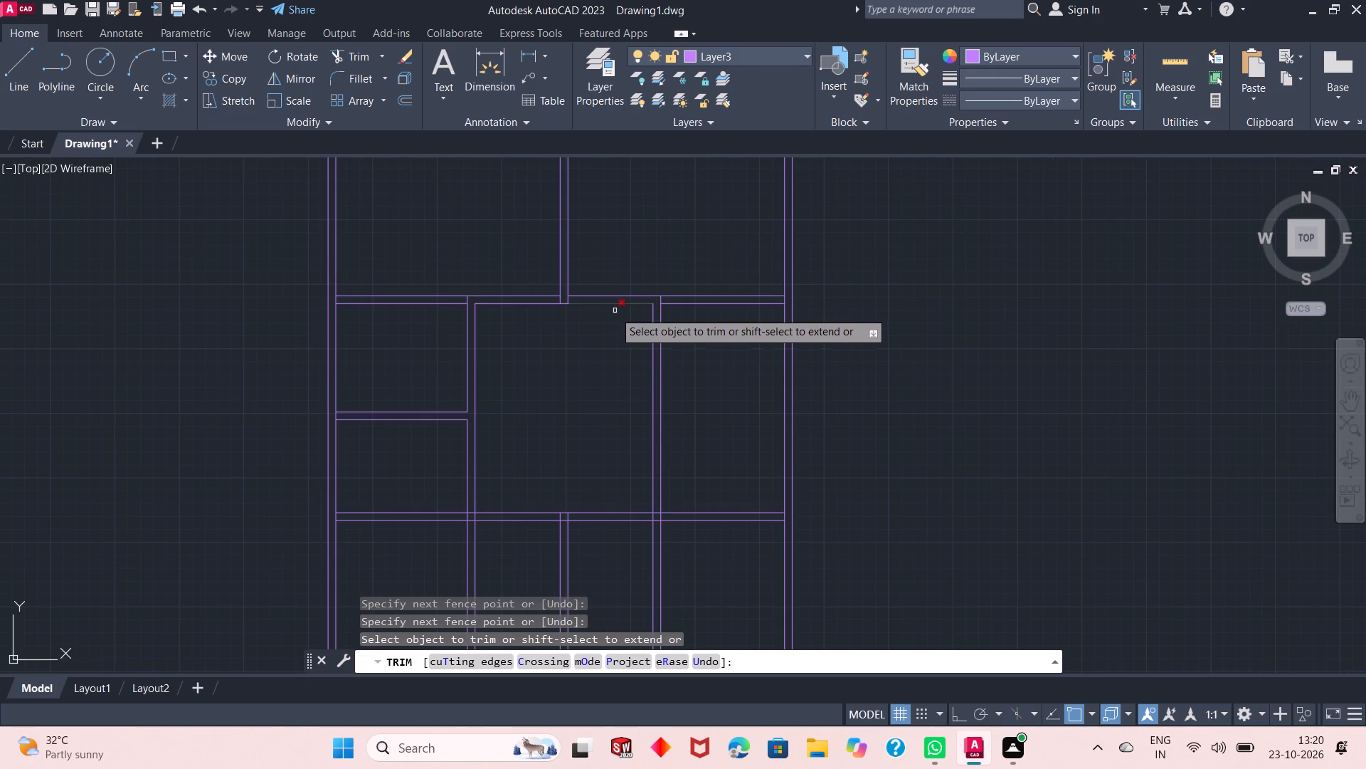
pyautogui.scroll(-2, 606, 410)
pyautogui.scroll(1, 591, 476)
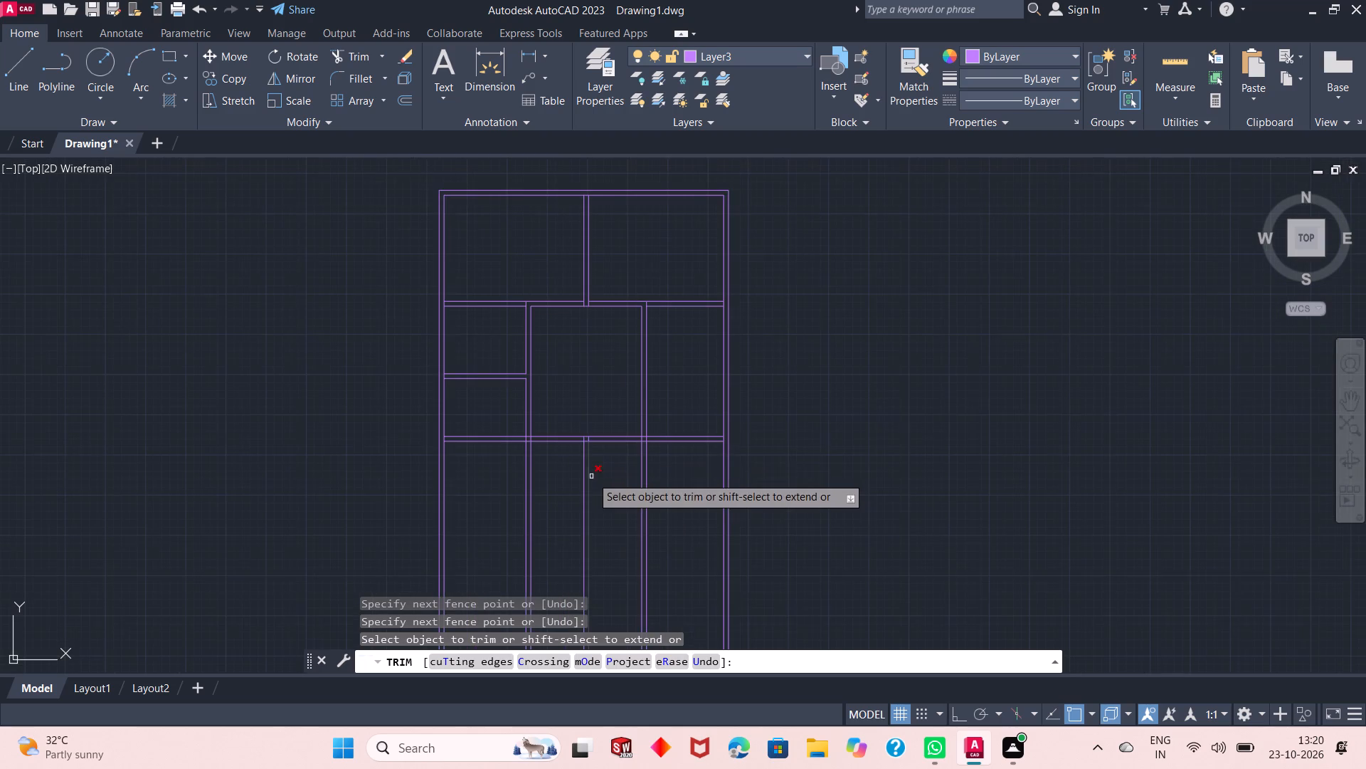
pyautogui.click(558, 420)
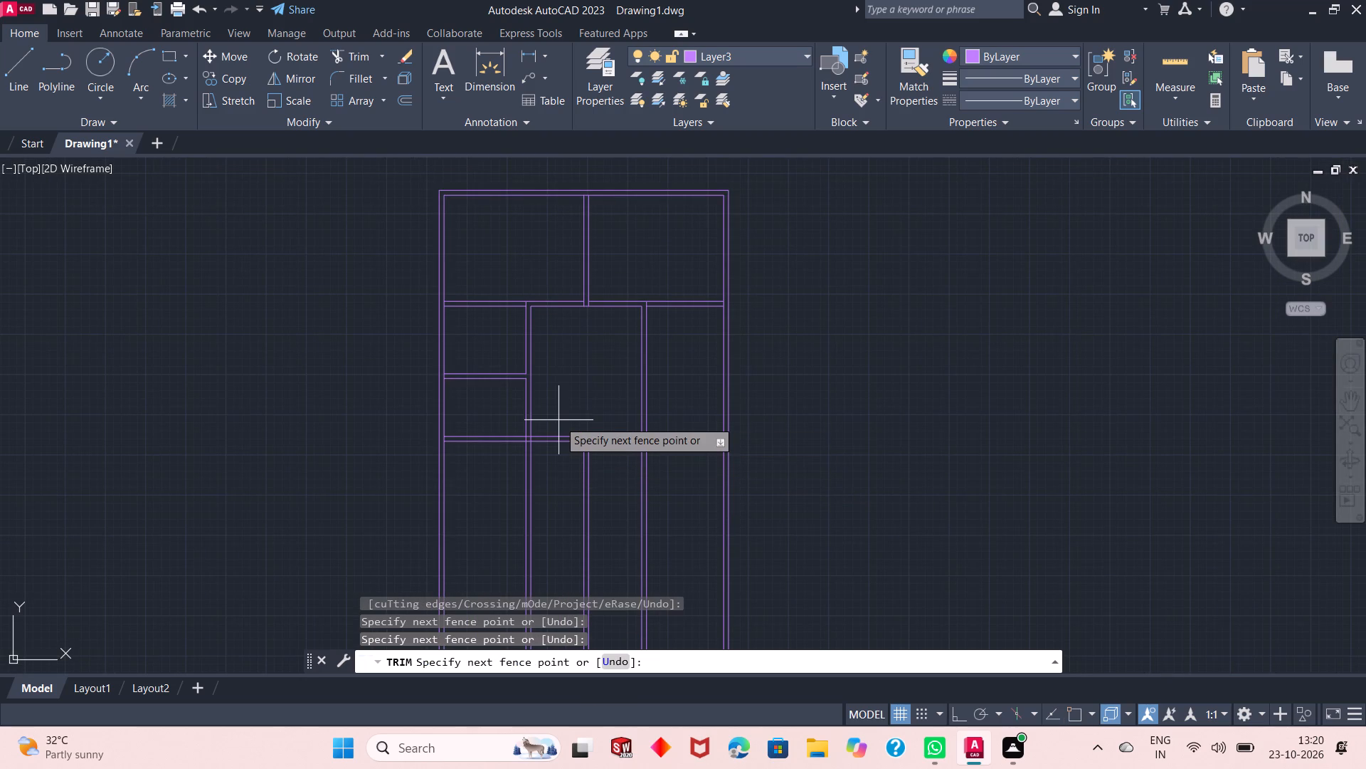
pyautogui.click(521, 493)
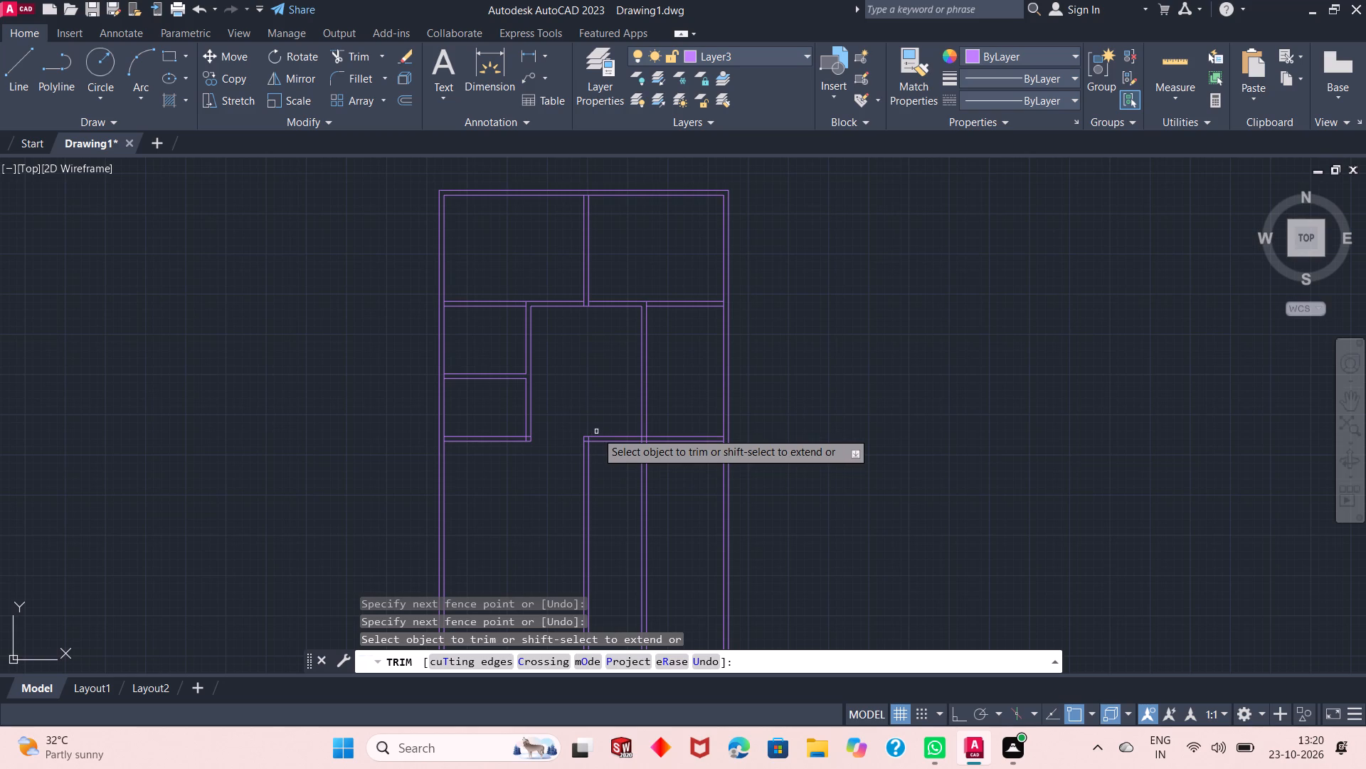
# Trim away the lower middle vertical wall and the third partition up to the right interior wall, including the leftover pieces at their crossing.
pyautogui.click(559, 501)
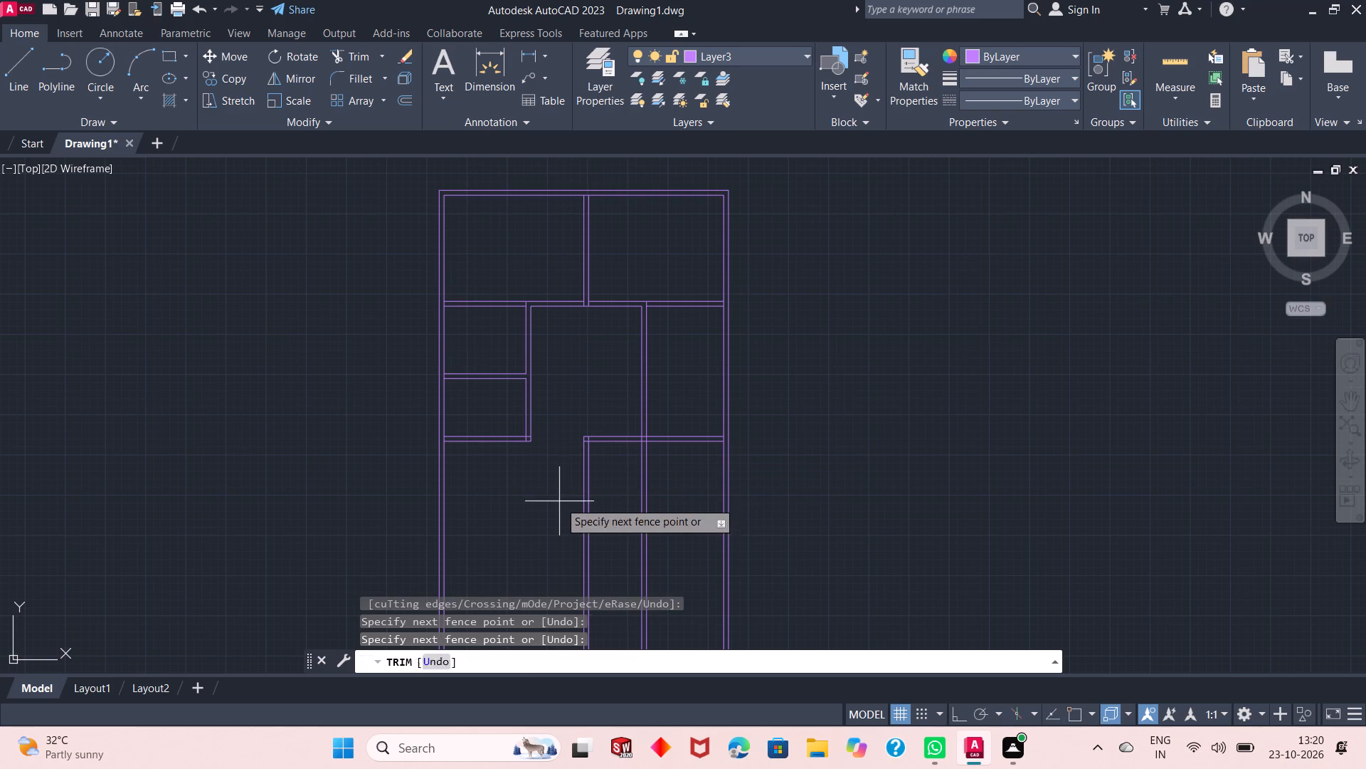
pyautogui.click(610, 434)
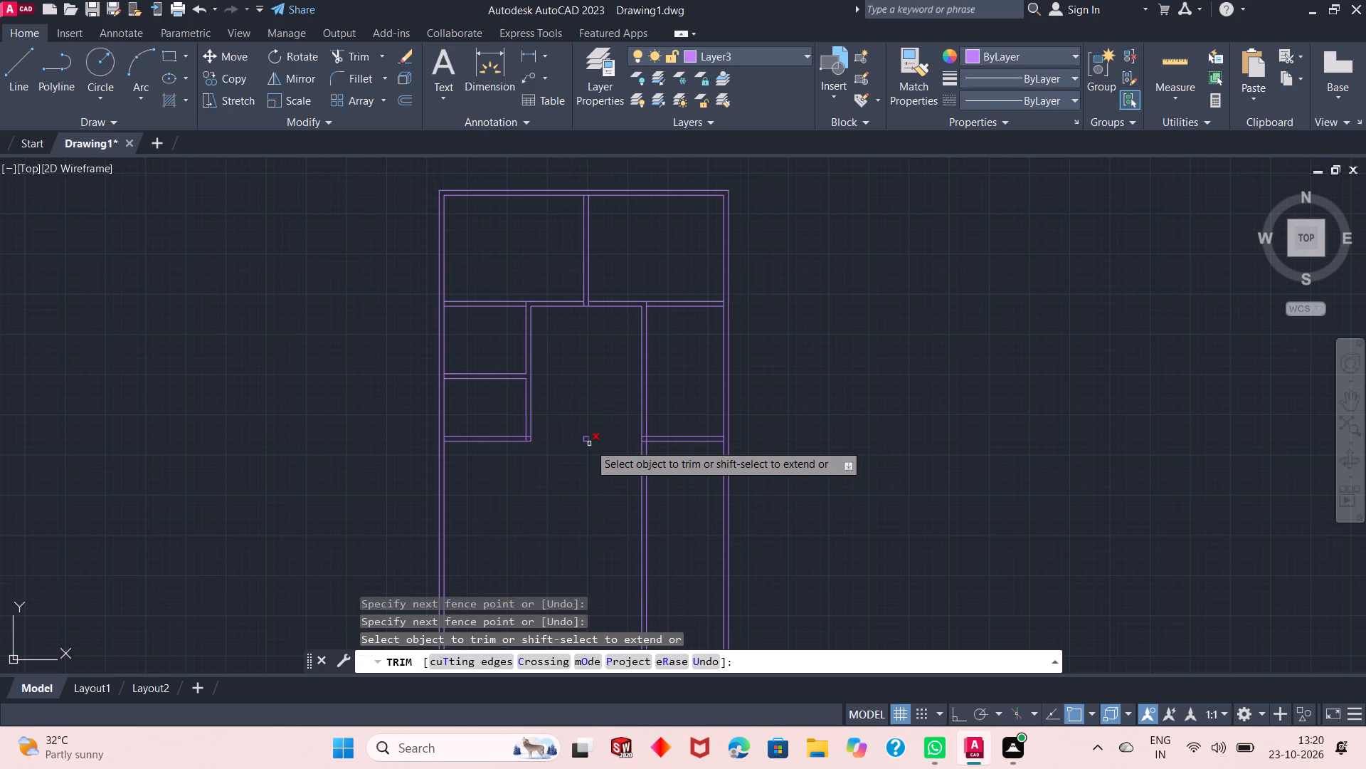
pyautogui.click(589, 444)
pyautogui.click(588, 433)
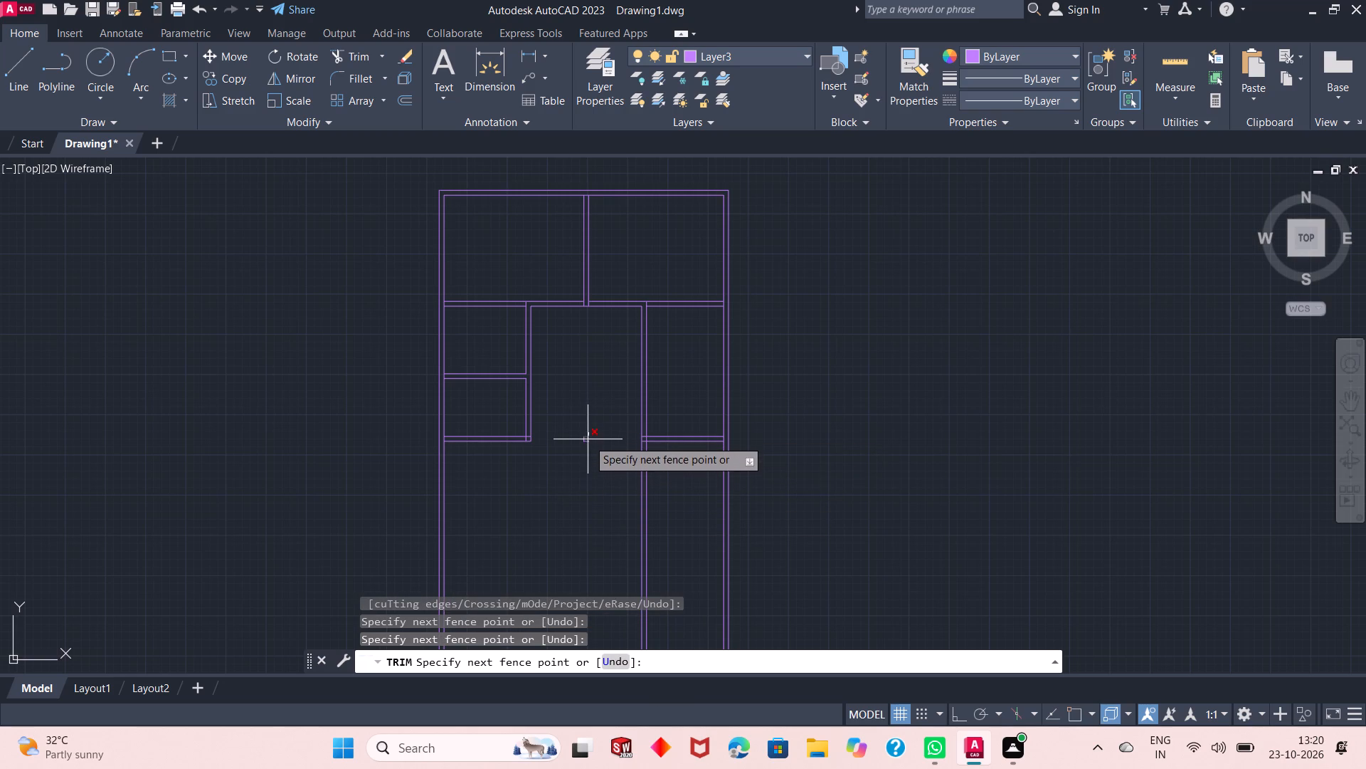
pyautogui.click(583, 443)
pyautogui.click(583, 442)
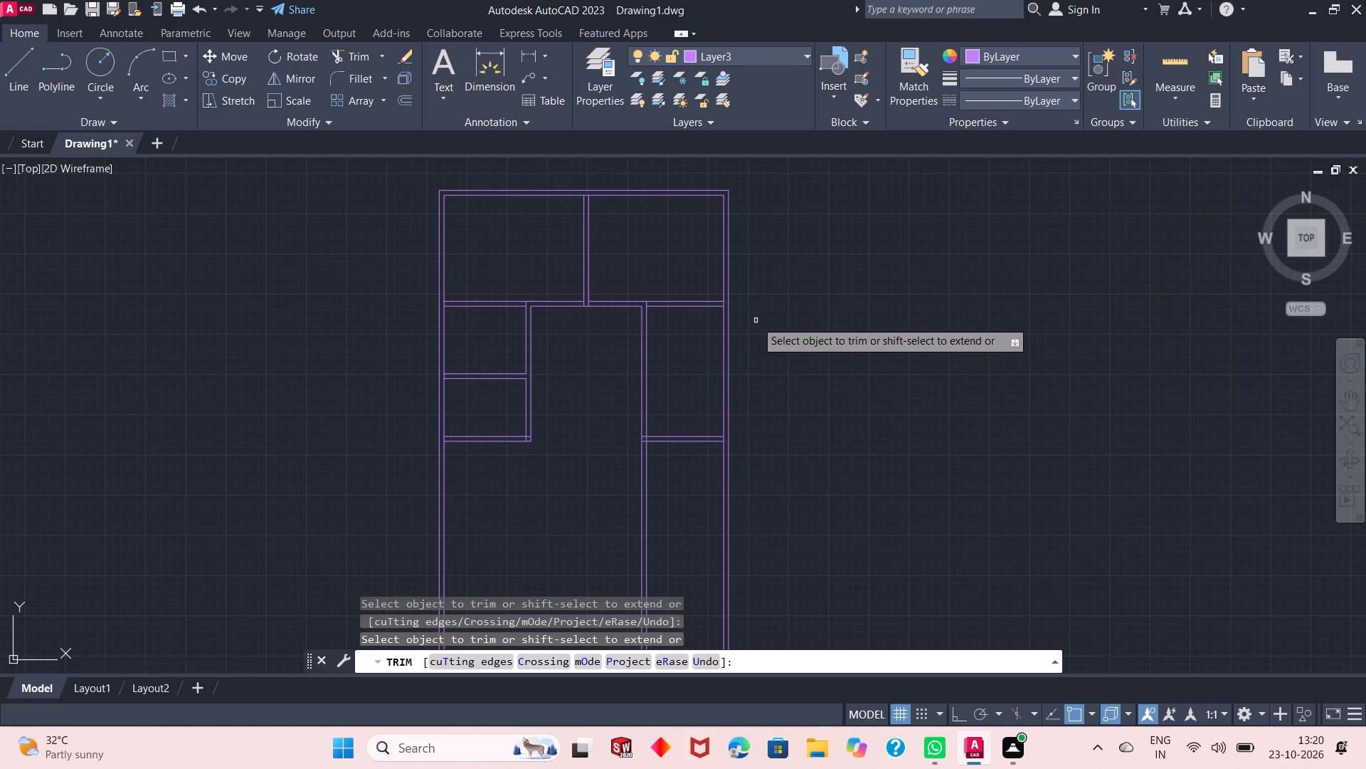
# Trim the third horizontal partition out of the right bay, including its leftover pieces inside the right interior vertical wall.
pyautogui.click(688, 389)
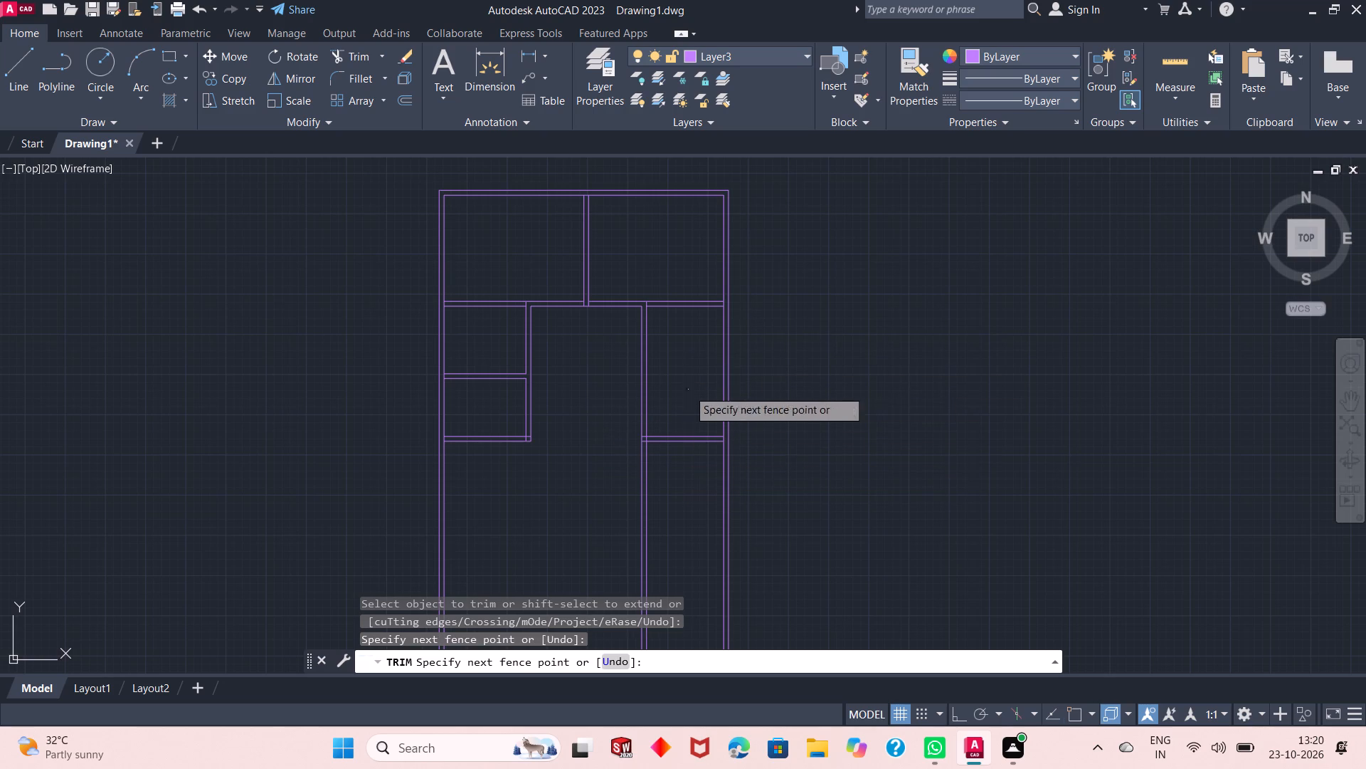
pyautogui.click(688, 454)
pyautogui.scroll(6, 655, 445)
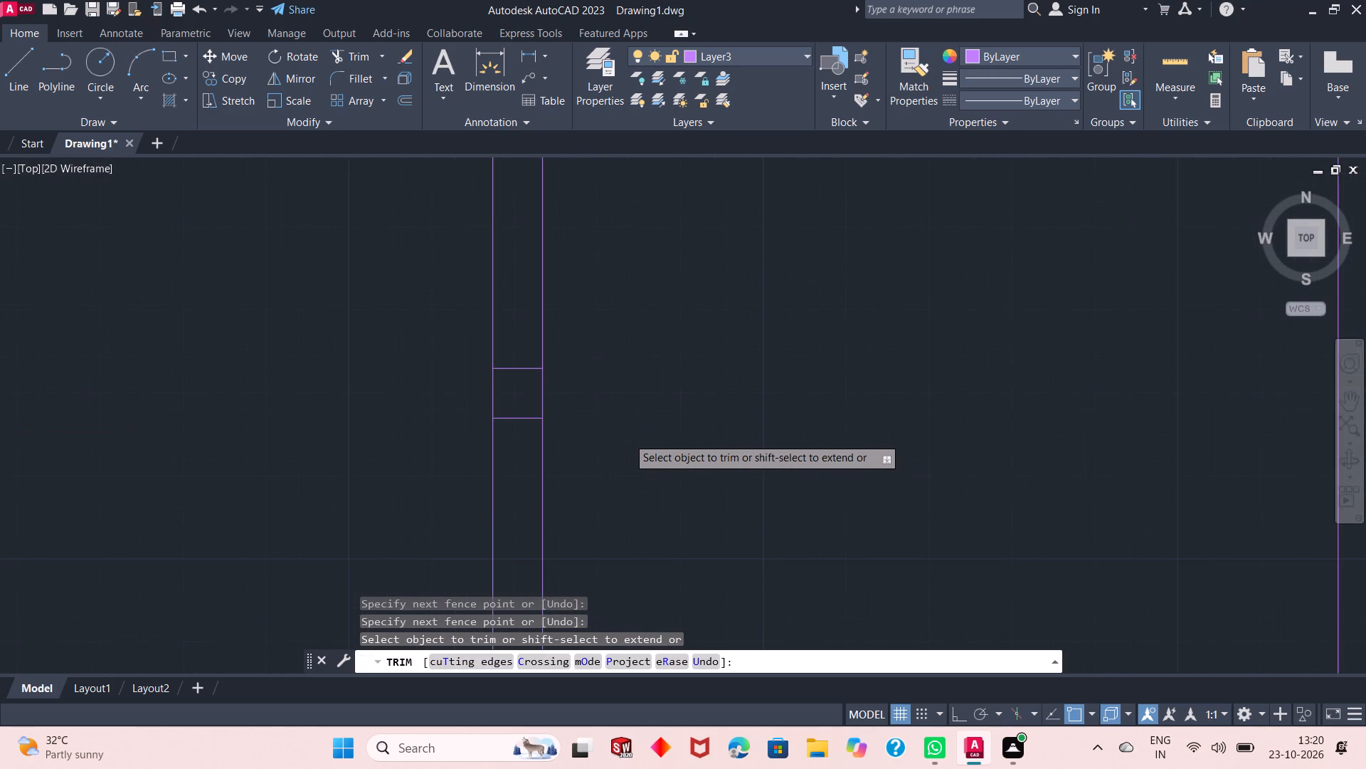
pyautogui.click(449, 305)
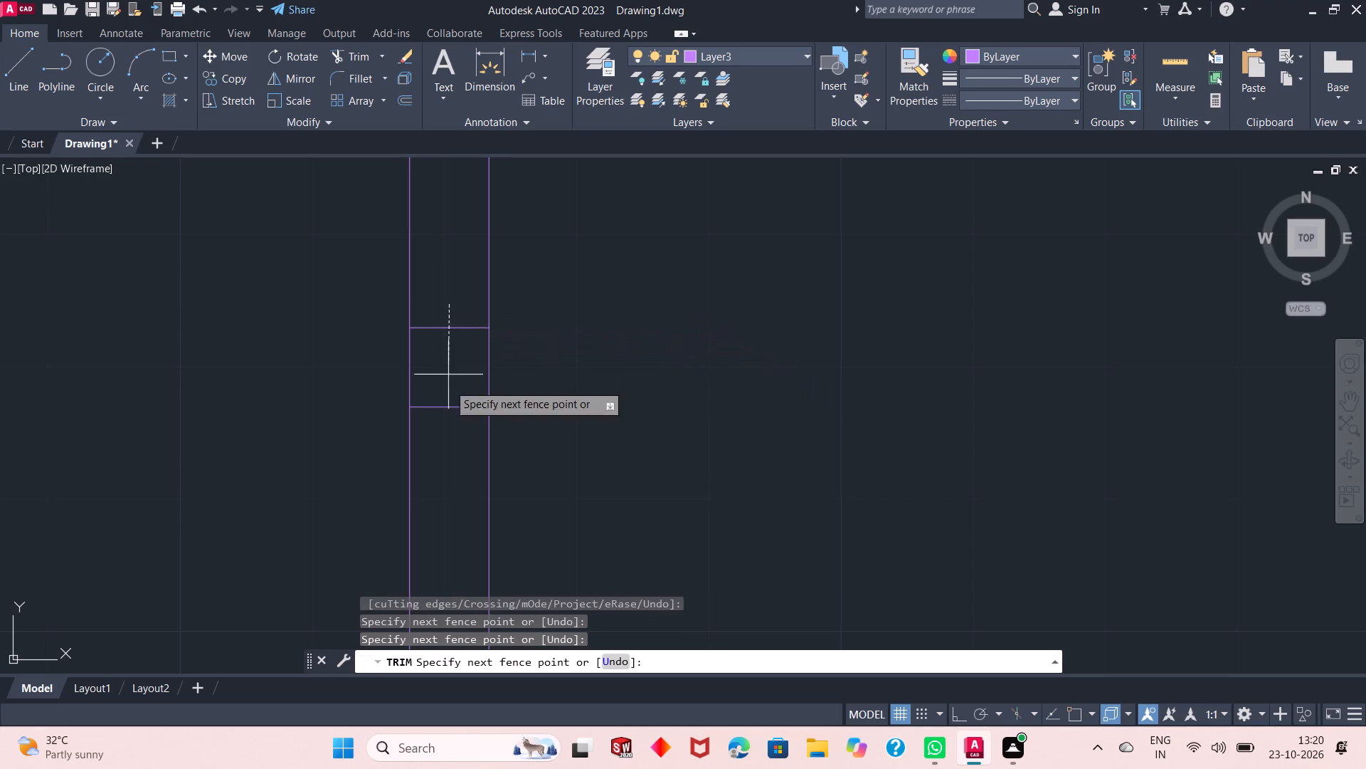
pyautogui.click(452, 439)
pyautogui.scroll(-2, 653, 515)
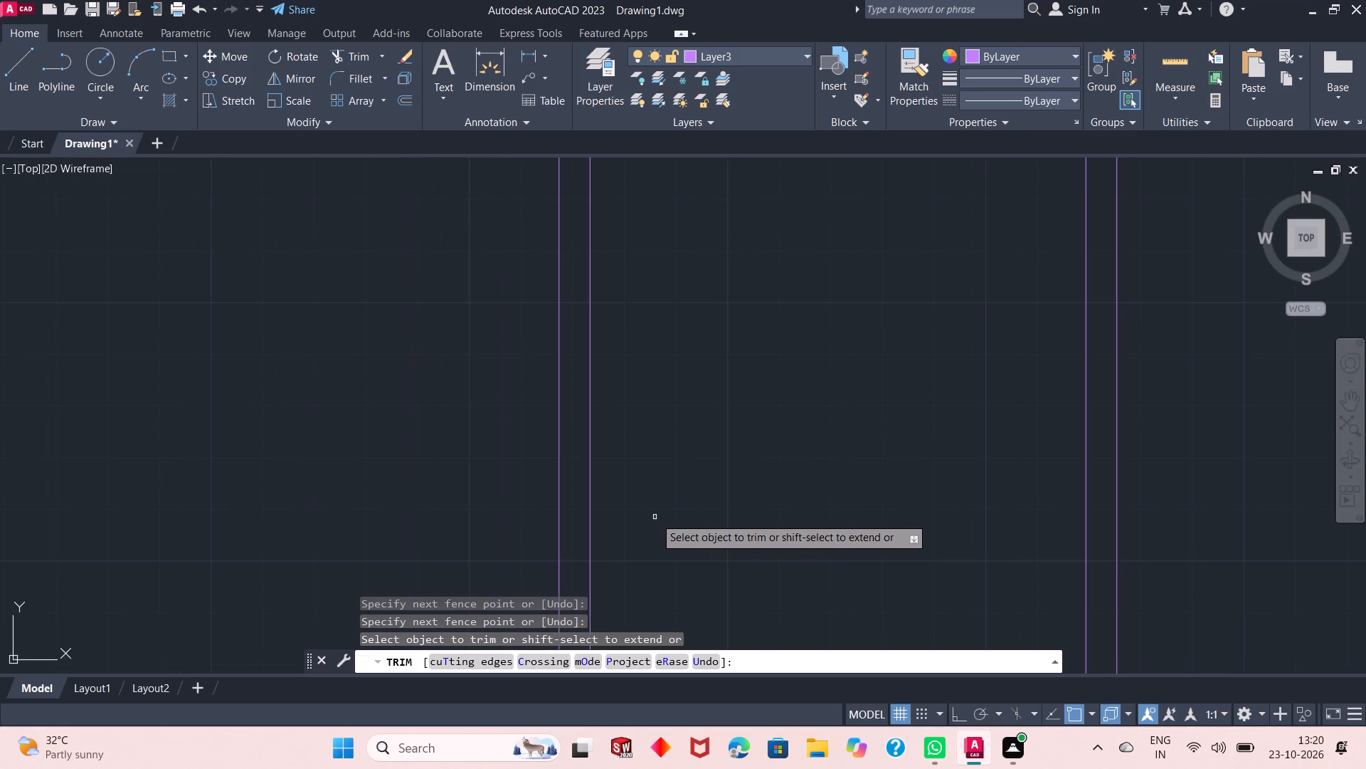
pyautogui.scroll(-4, 655, 518)
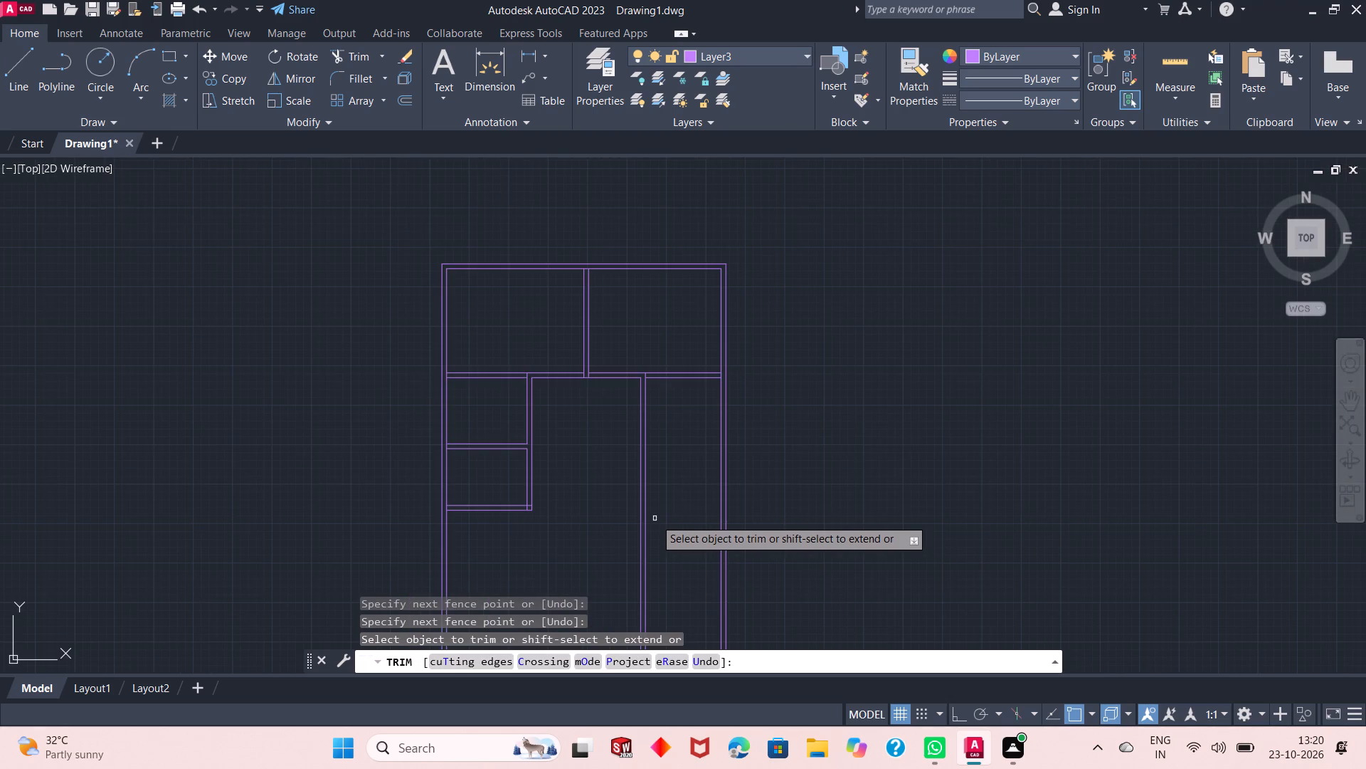
pyautogui.rightClick(753, 362)
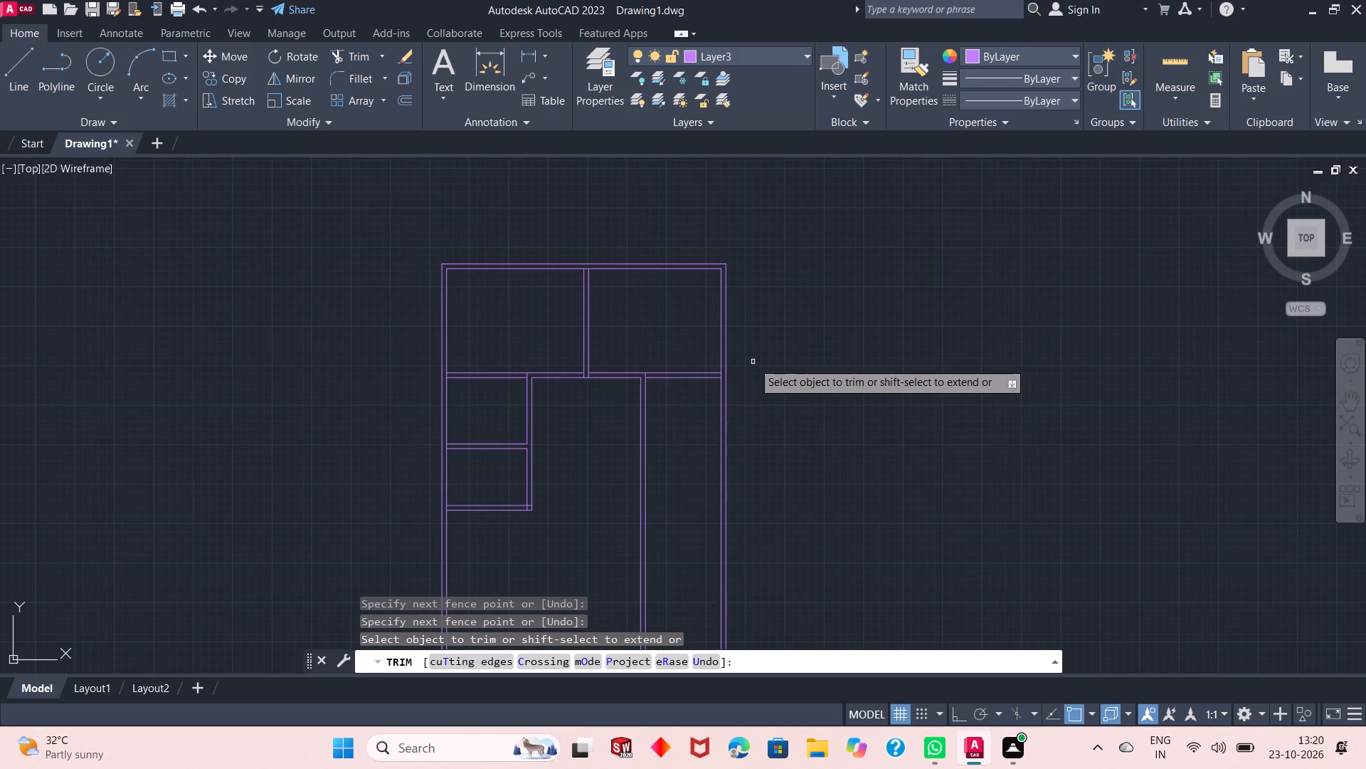
pyautogui.click(763, 369)
# Trim the end of the third partition's upper line that crosses the left interior vertical wall at the small room's lower outer corner.
pyautogui.scroll(1, 764, 375)
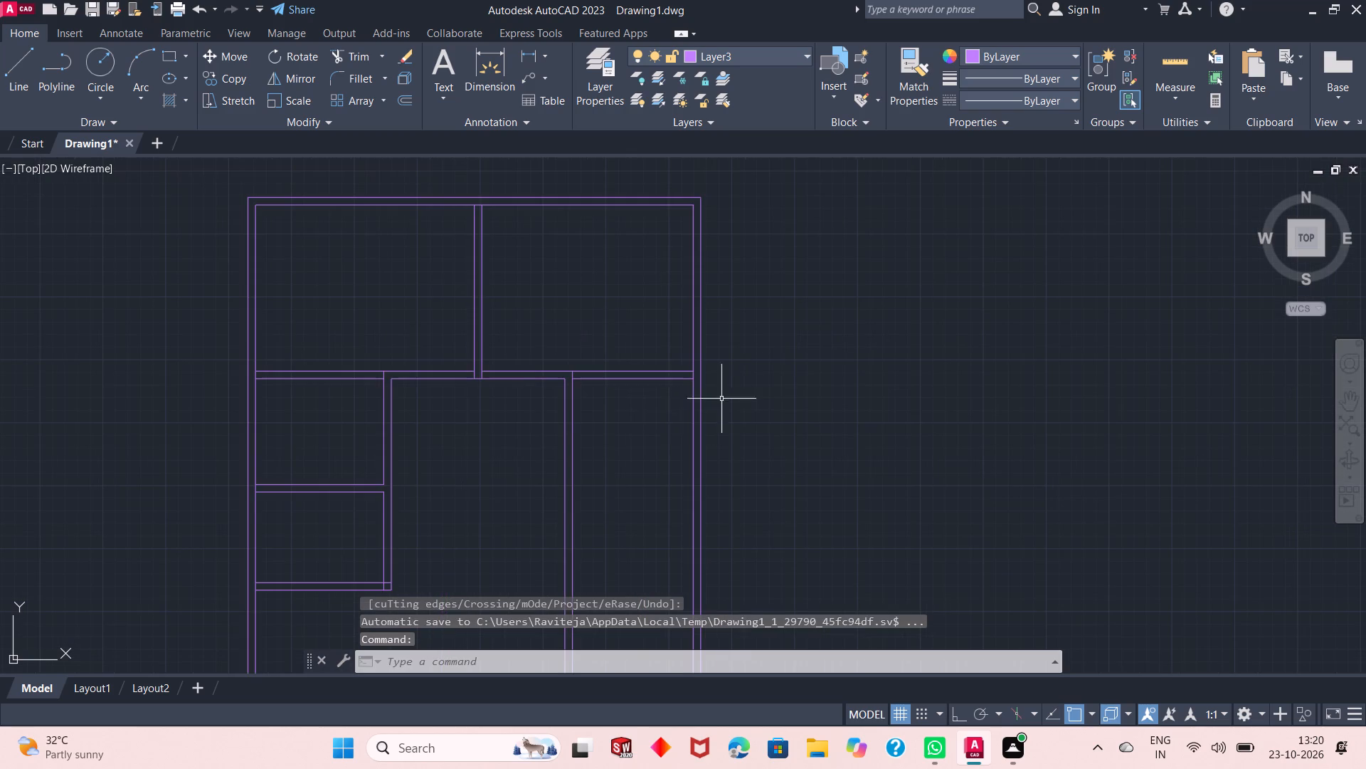
pyautogui.scroll(1, 618, 414)
pyautogui.scroll(-3, 628, 327)
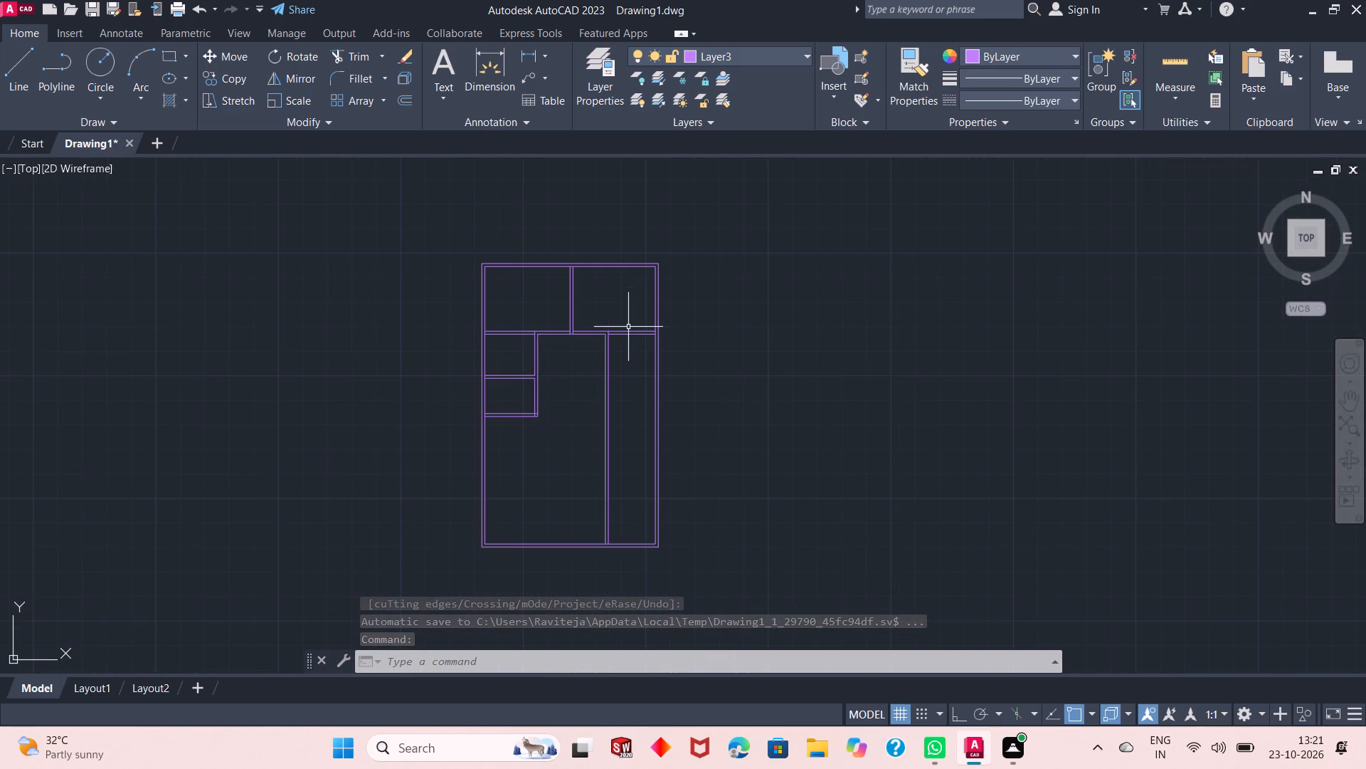
pyautogui.scroll(2, 501, 409)
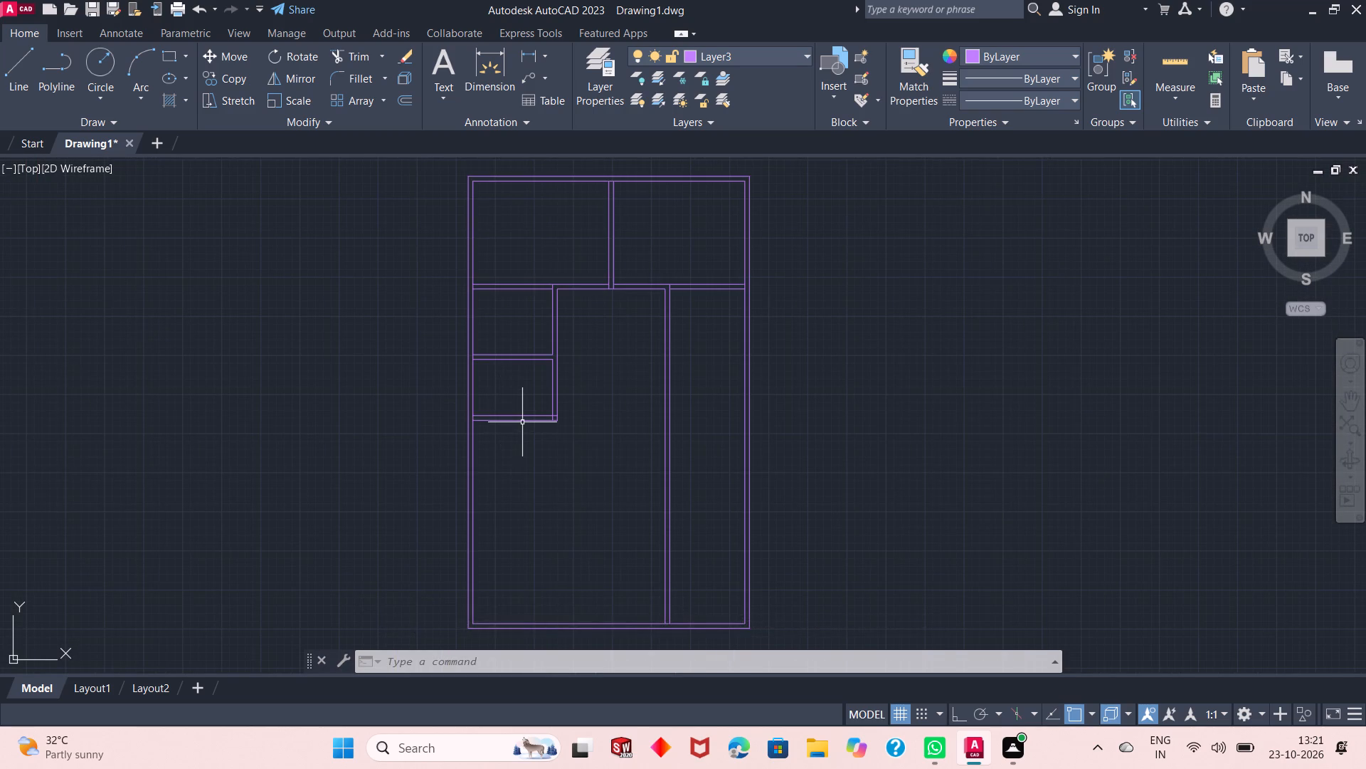
pyautogui.scroll(2, 540, 409)
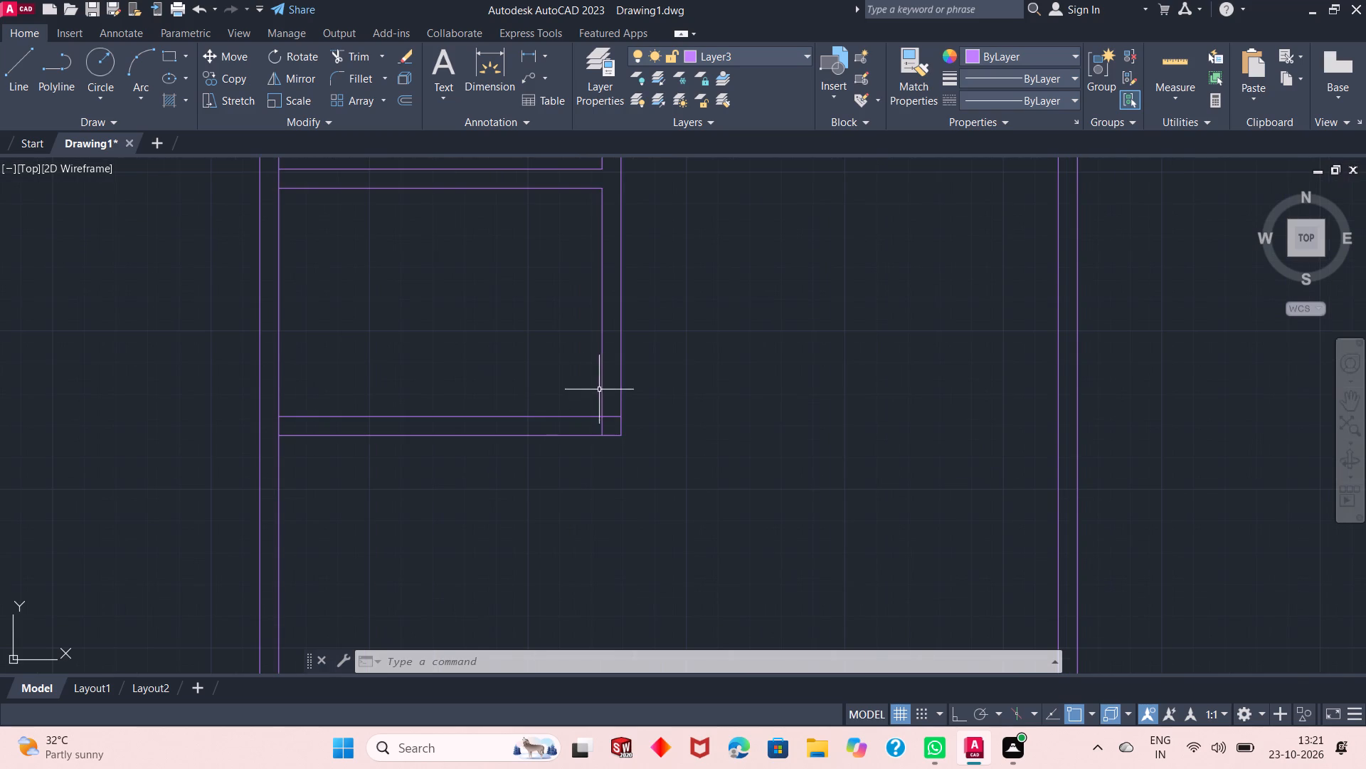
pyautogui.rightClick(694, 381)
pyautogui.click(777, 41)
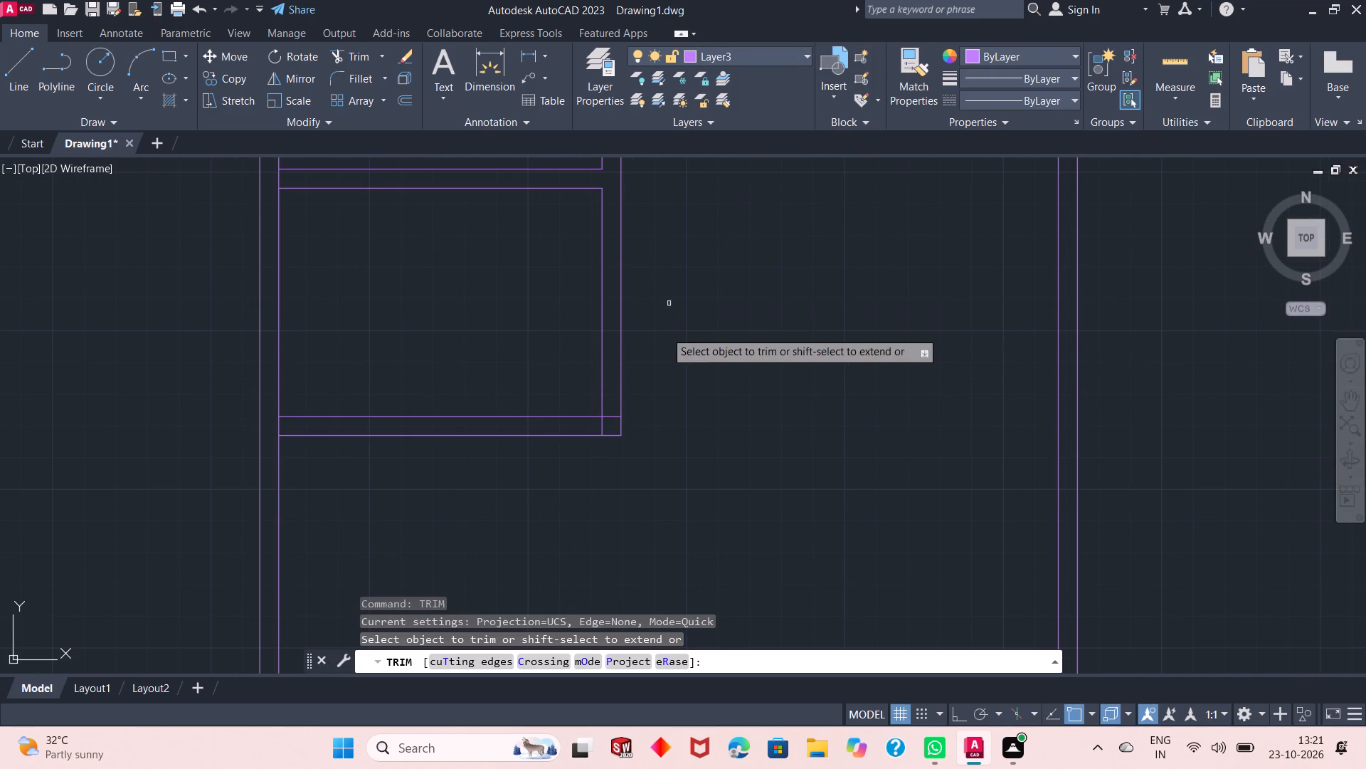
pyautogui.click(612, 414)
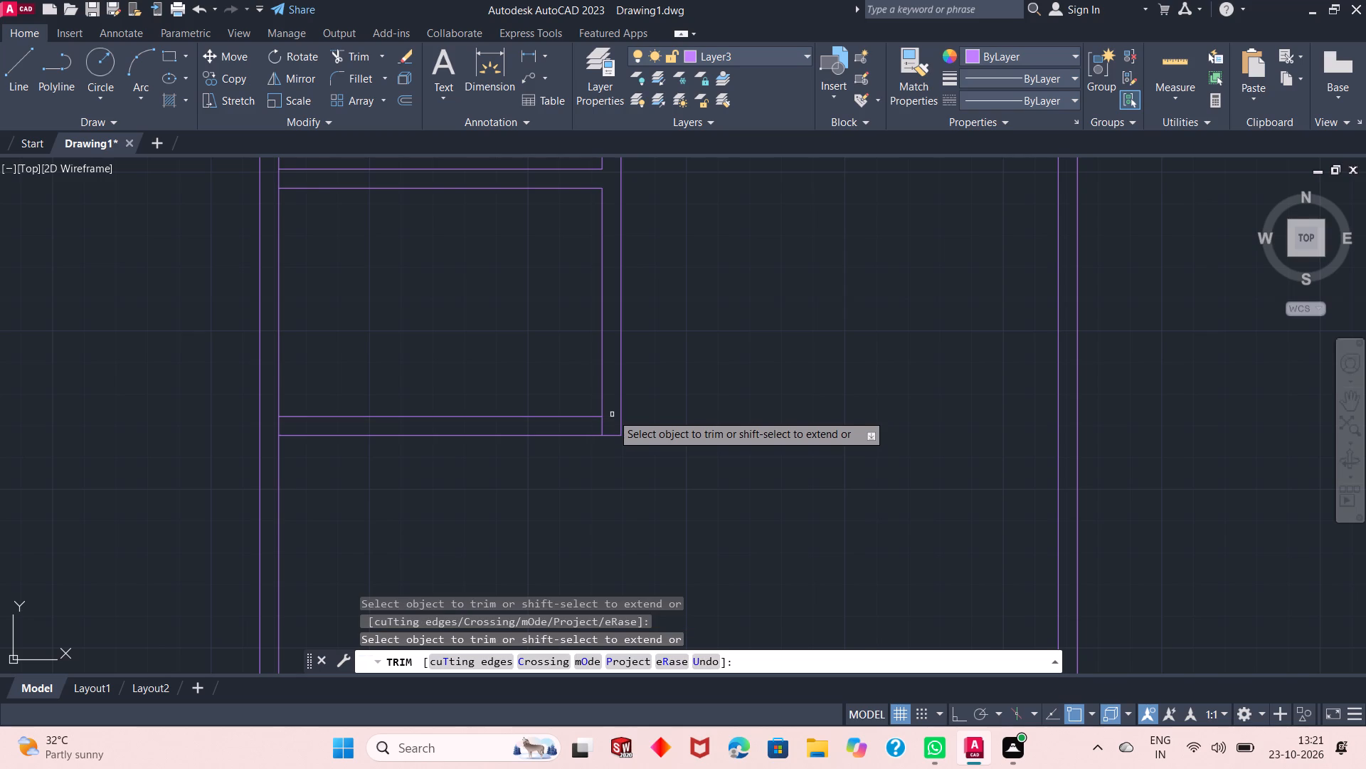
pyautogui.rightClick(685, 387)
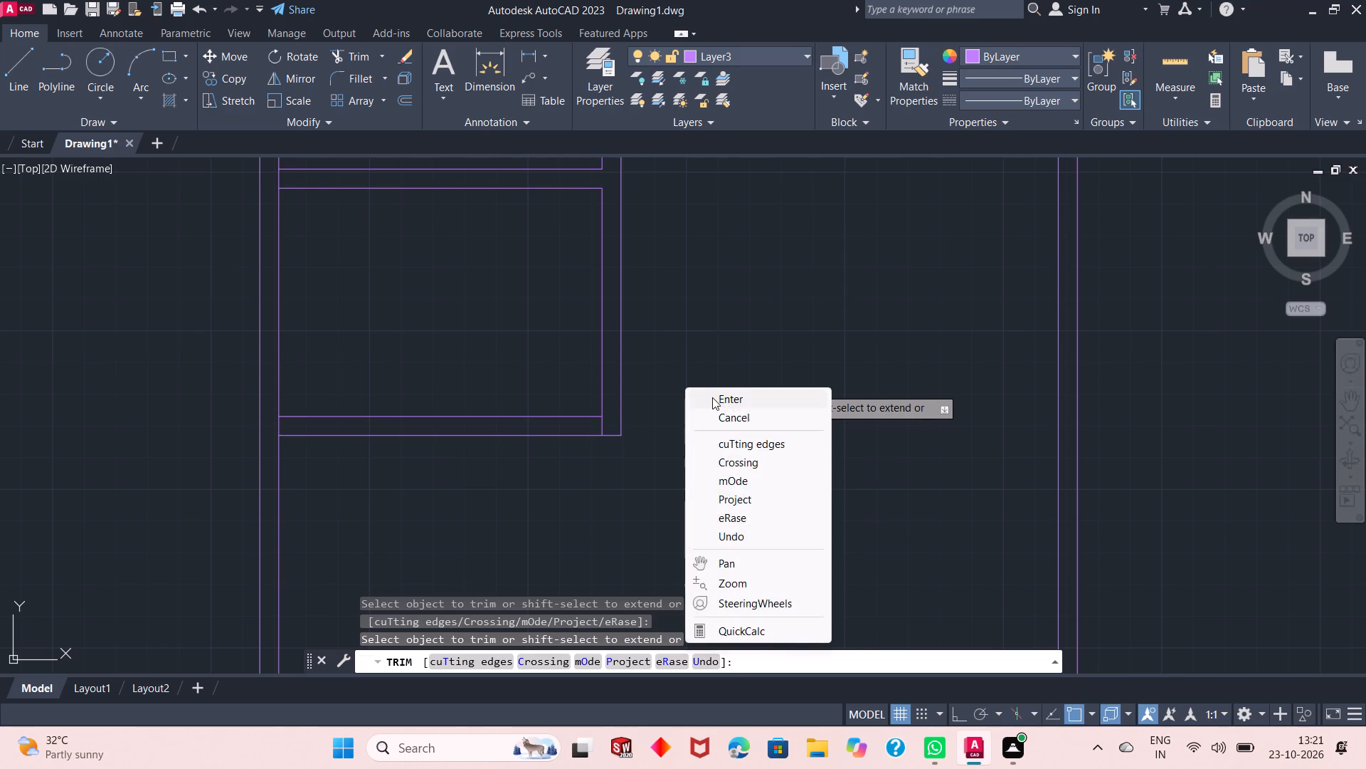
pyautogui.click(712, 397)
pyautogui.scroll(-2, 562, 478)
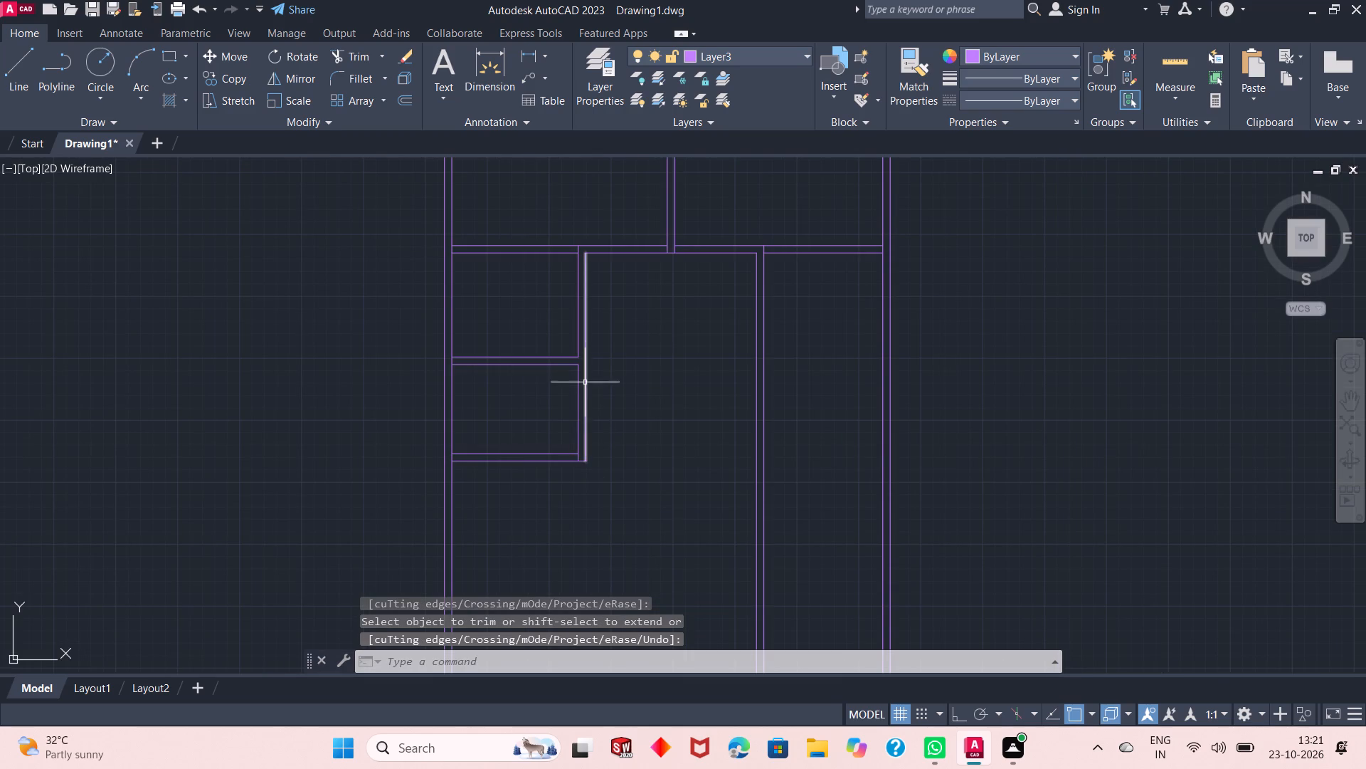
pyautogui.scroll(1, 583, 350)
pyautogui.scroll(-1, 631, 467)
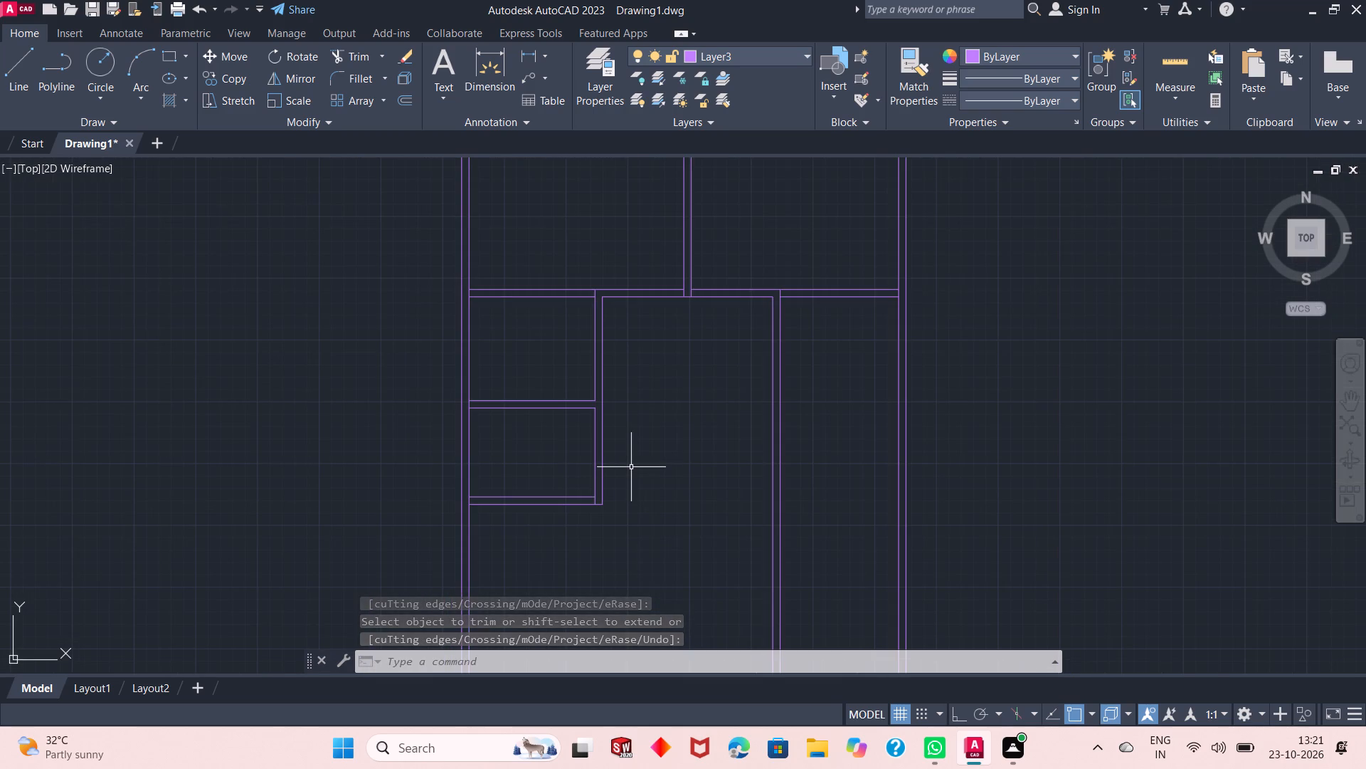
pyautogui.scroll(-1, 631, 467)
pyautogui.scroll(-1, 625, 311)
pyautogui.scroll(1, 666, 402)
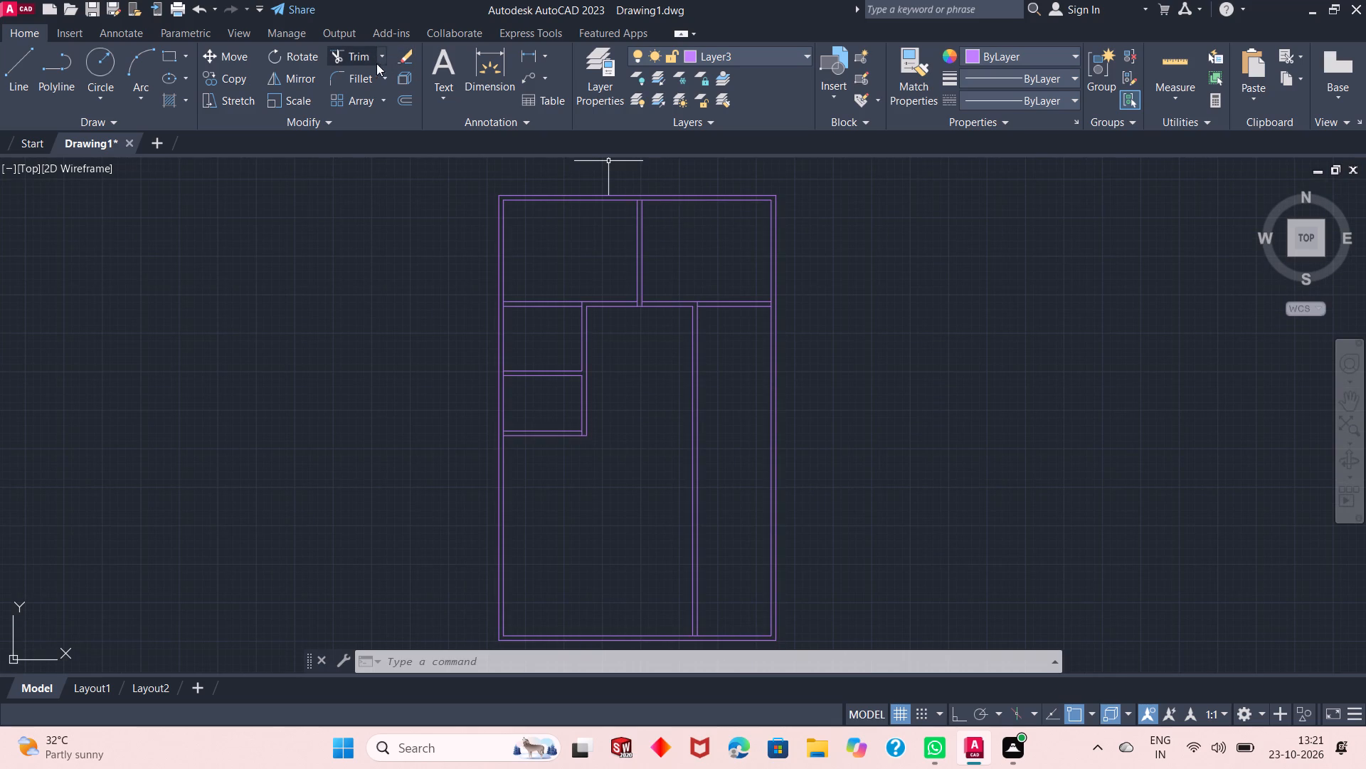
# Offset the upper line of the right-hand horizontal partition 8' downward, and offset the new line 6" further down as wall thickness.
pyautogui.click(403, 95)
pyautogui.rightClick(386, 236)
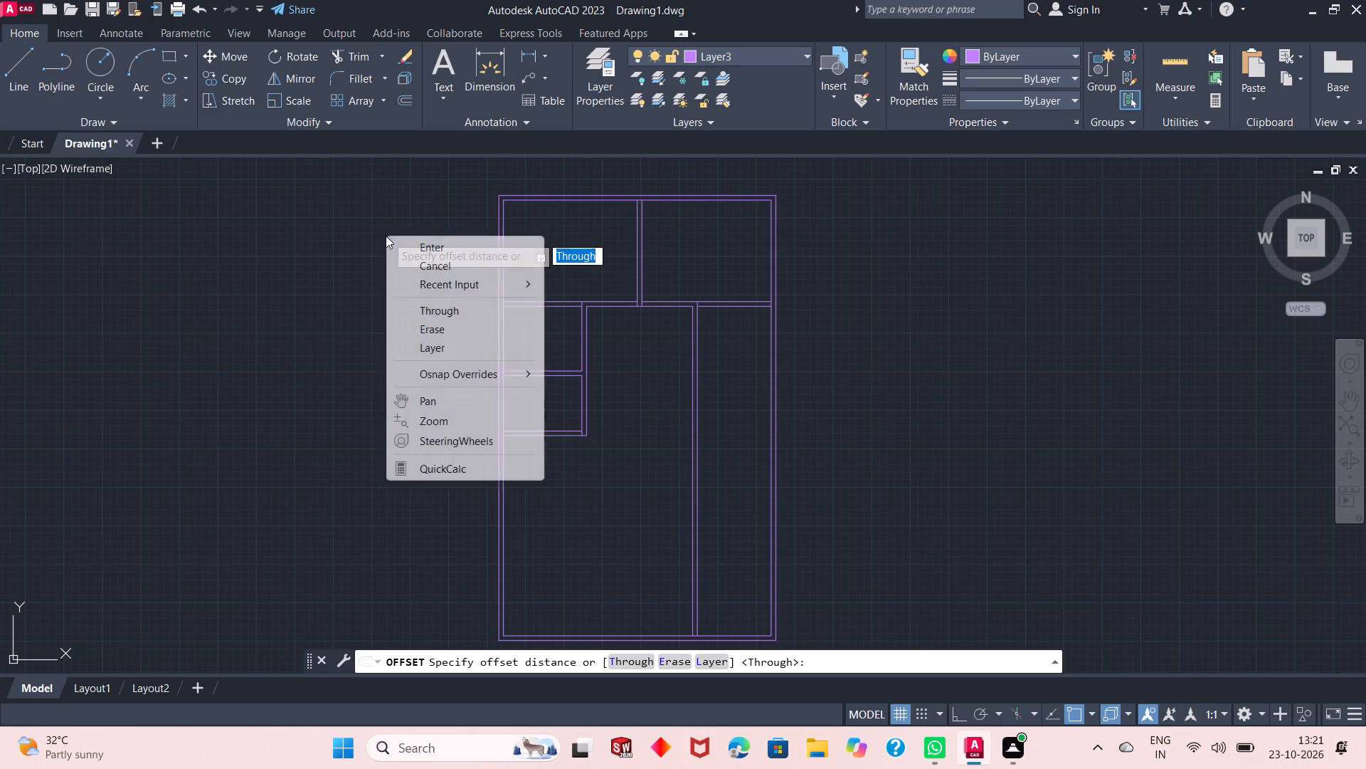
pyautogui.click(404, 249)
pyautogui.scroll(2, 728, 313)
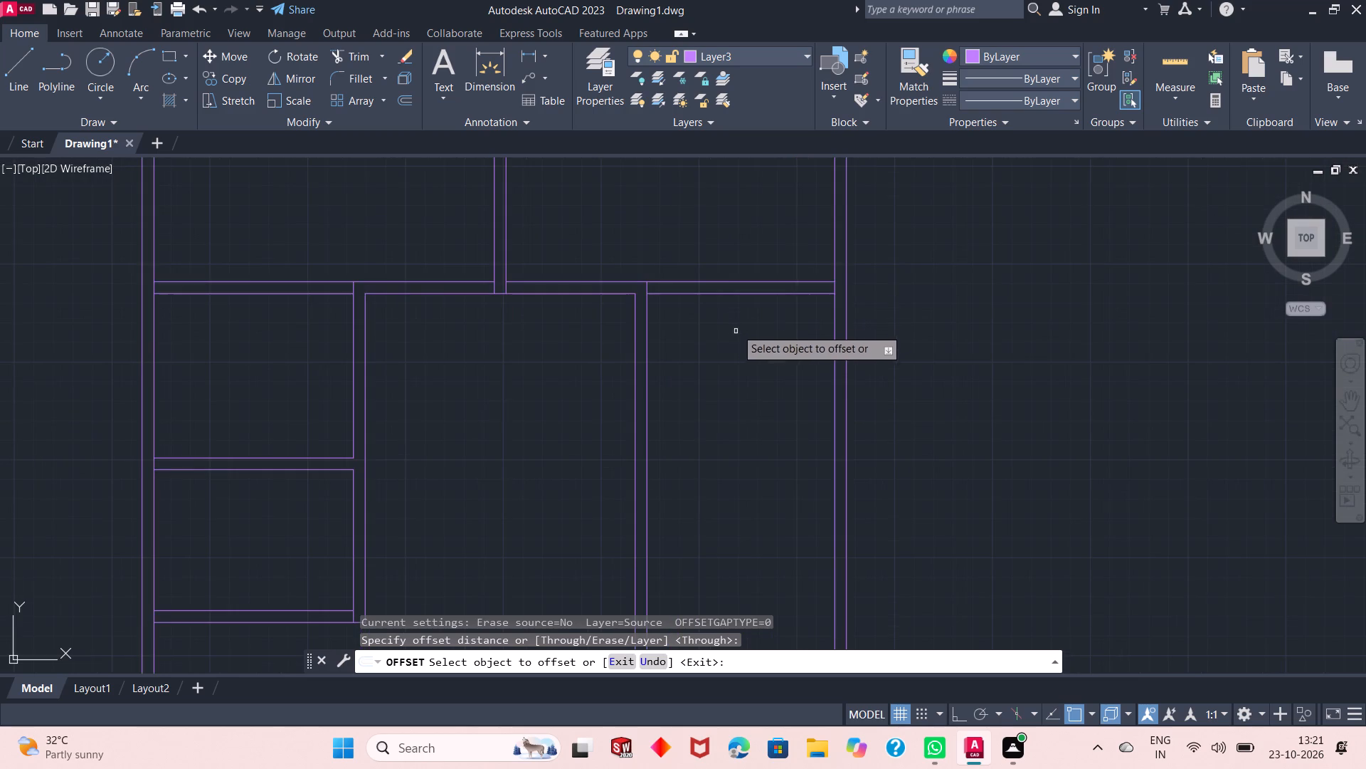
pyautogui.click(732, 282)
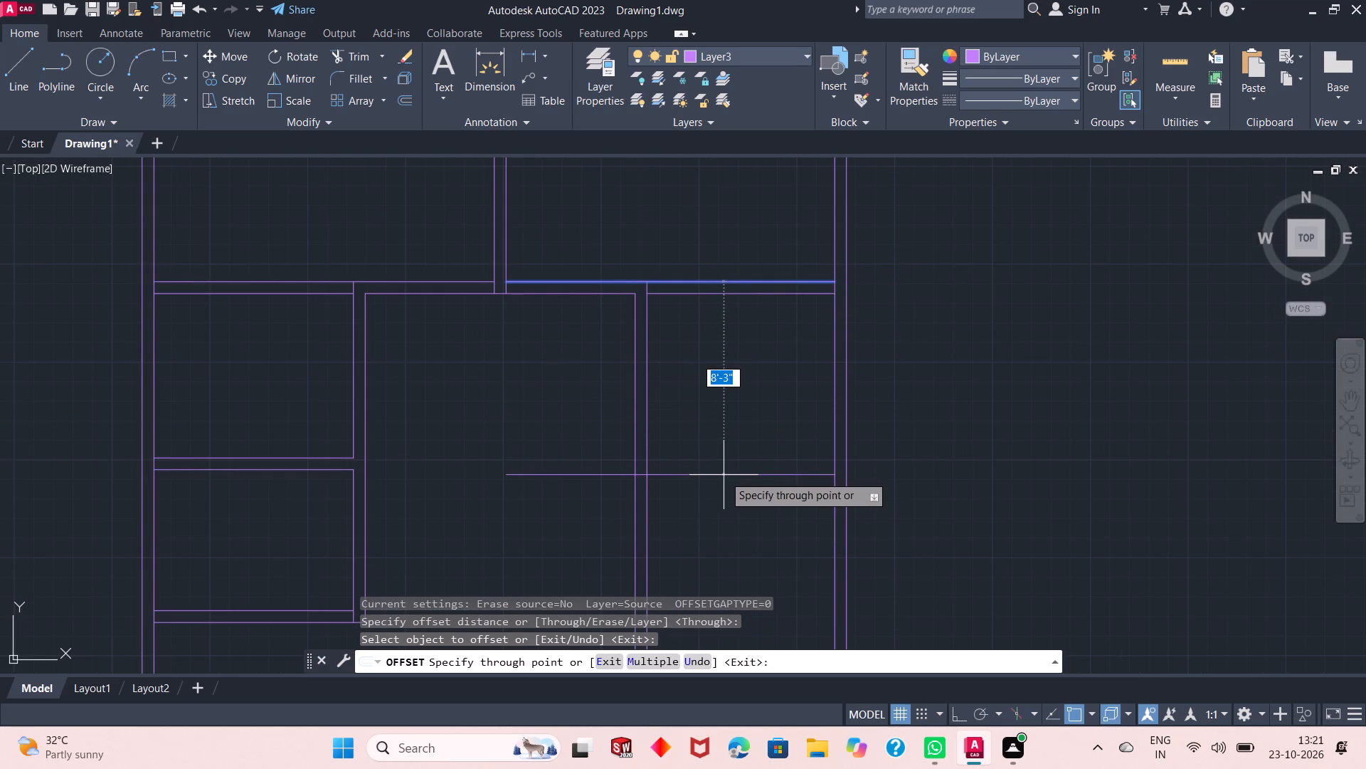
pyautogui.press('8')
pyautogui.press("'")
pyautogui.press('Return')
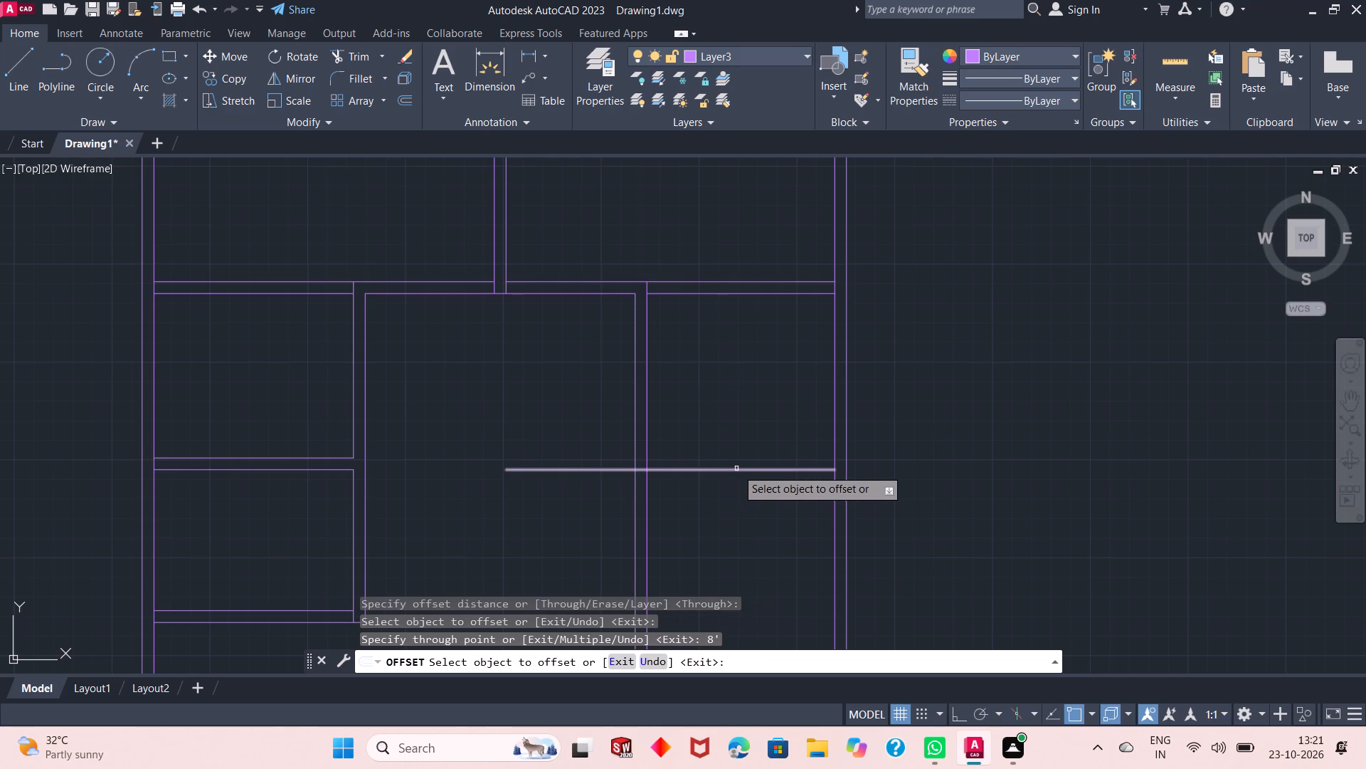
pyautogui.click(737, 468)
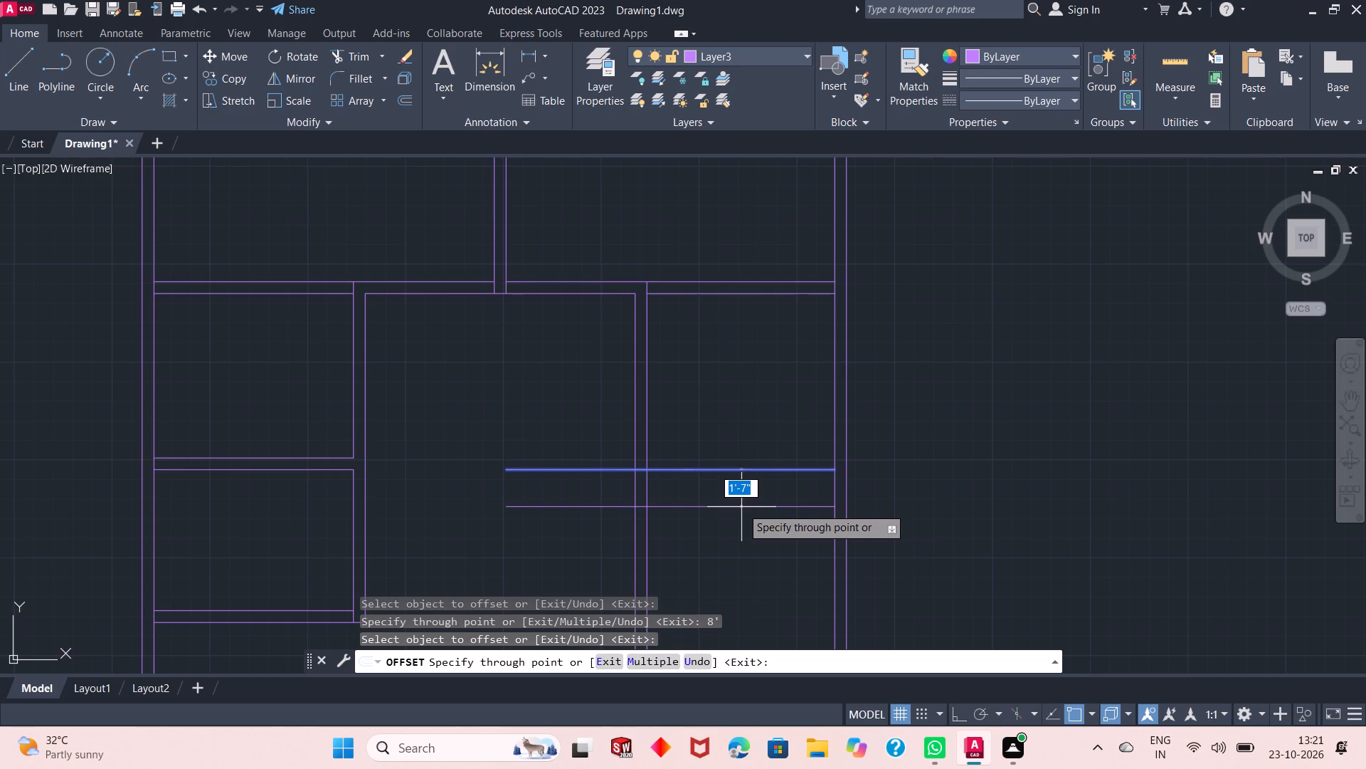
pyautogui.press('6')
pyautogui.hotkey('shift', '"')
pyautogui.press('Return')
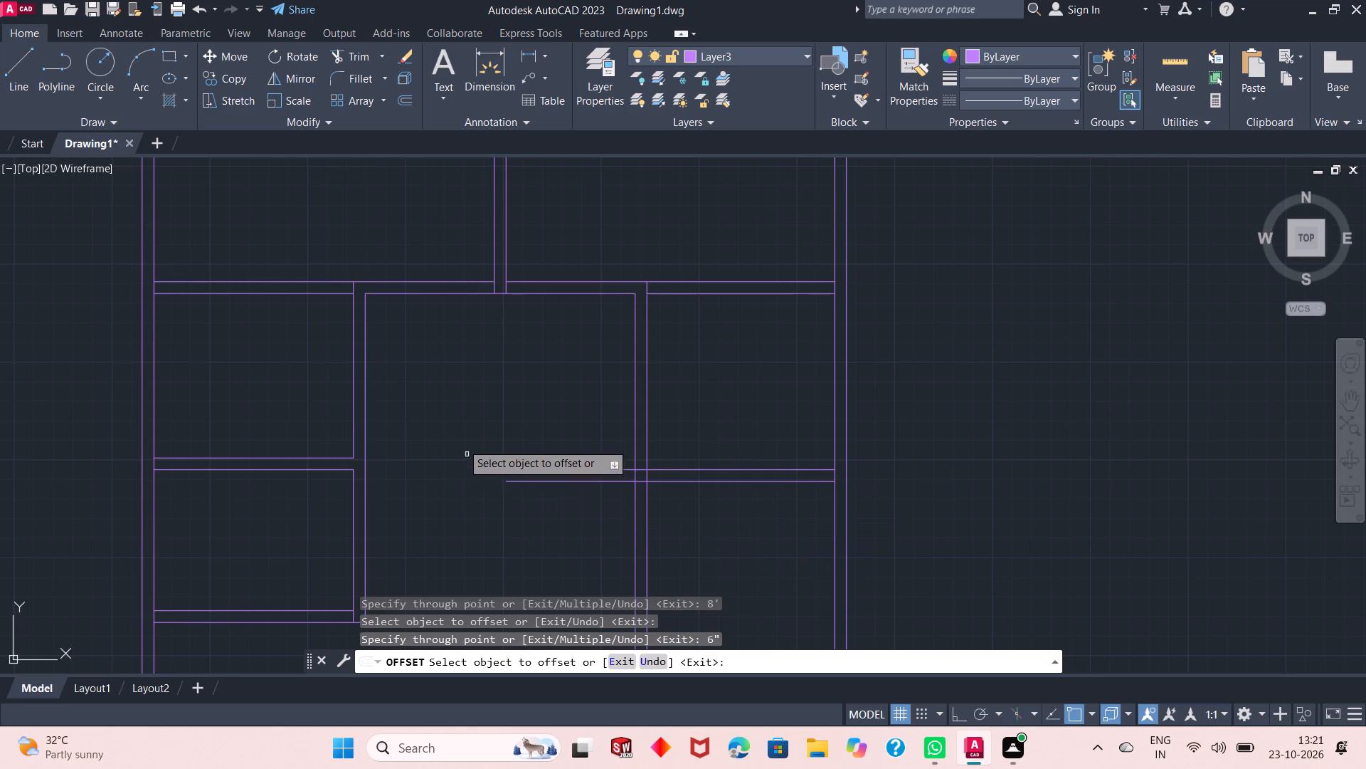
pyautogui.rightClick(447, 412)
pyautogui.click(465, 421)
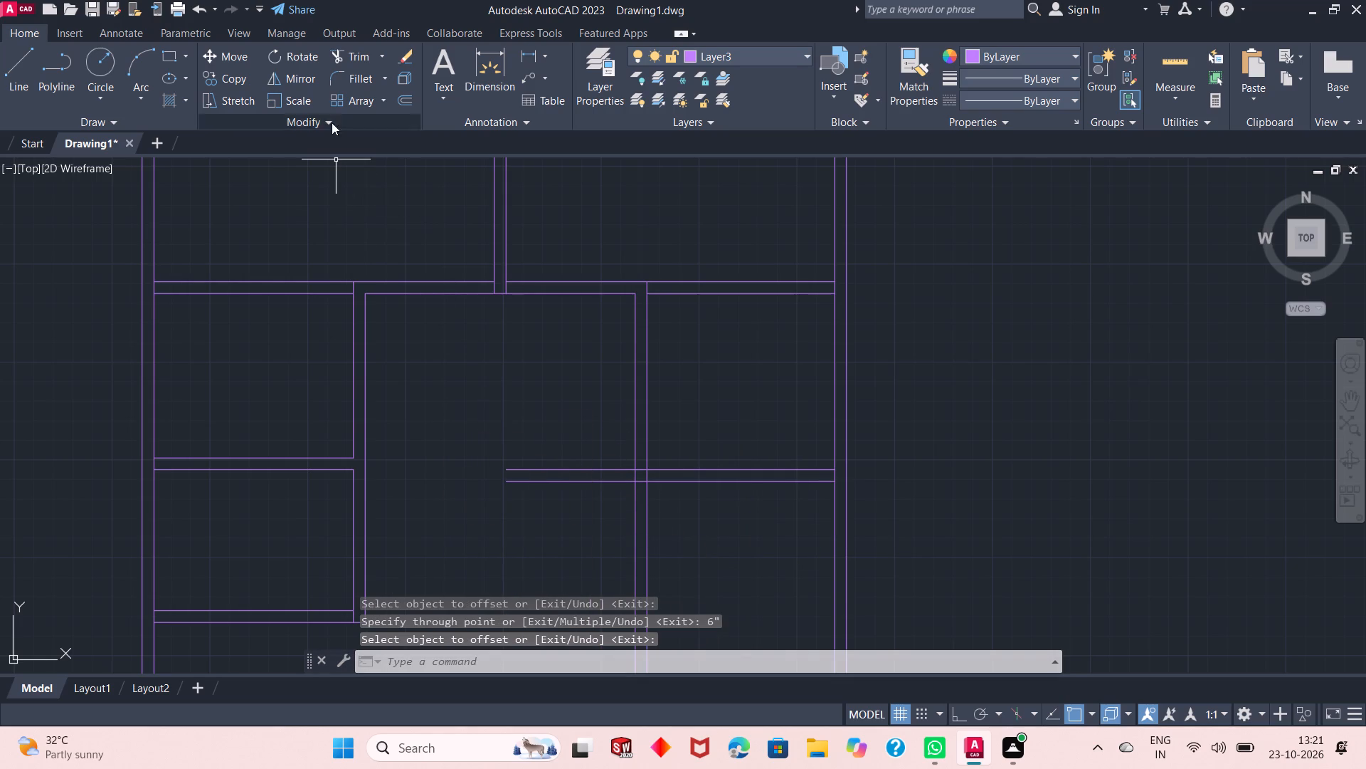
# Trim the new partition's ends extending past the right interior vertical wall, and its leftover pieces where the two walls meet.
pyautogui.click(344, 56)
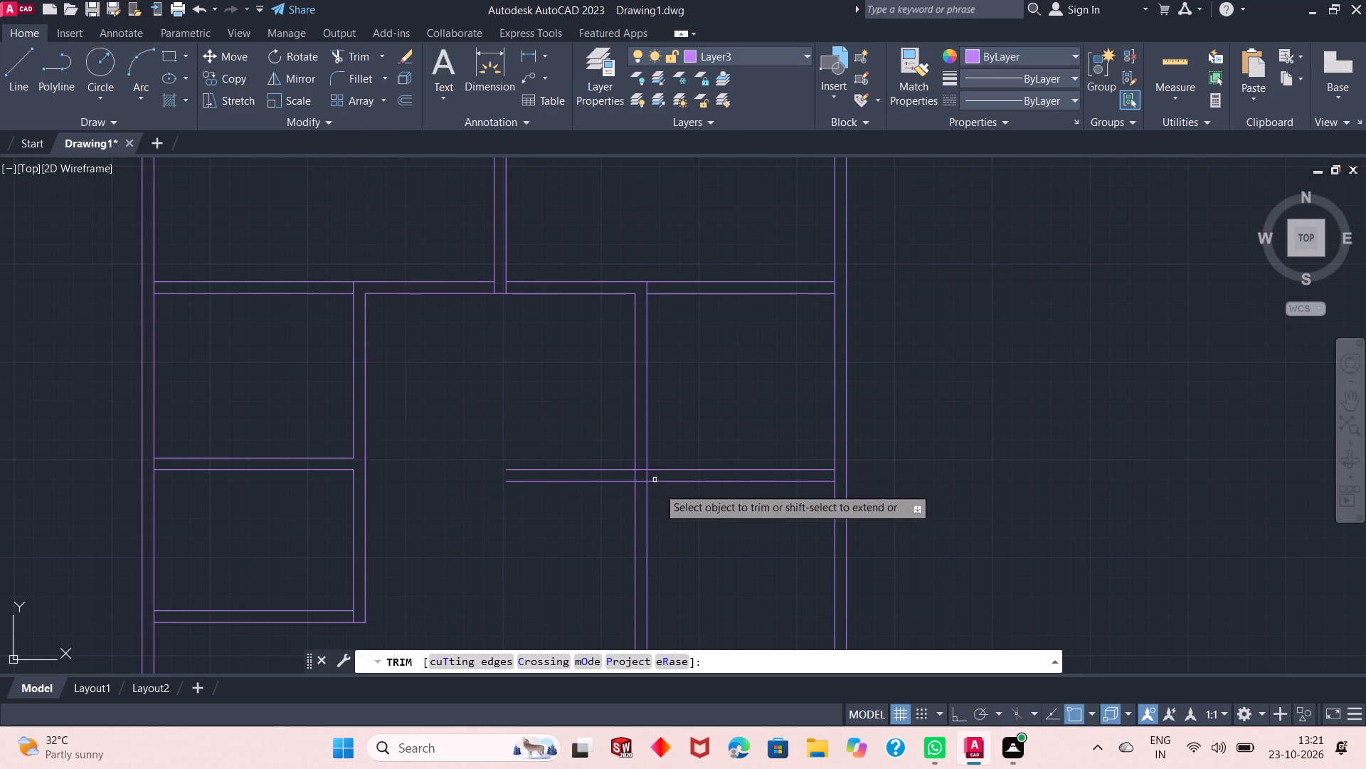
pyautogui.moveTo(582, 529); pyautogui.dragTo(570, 435)
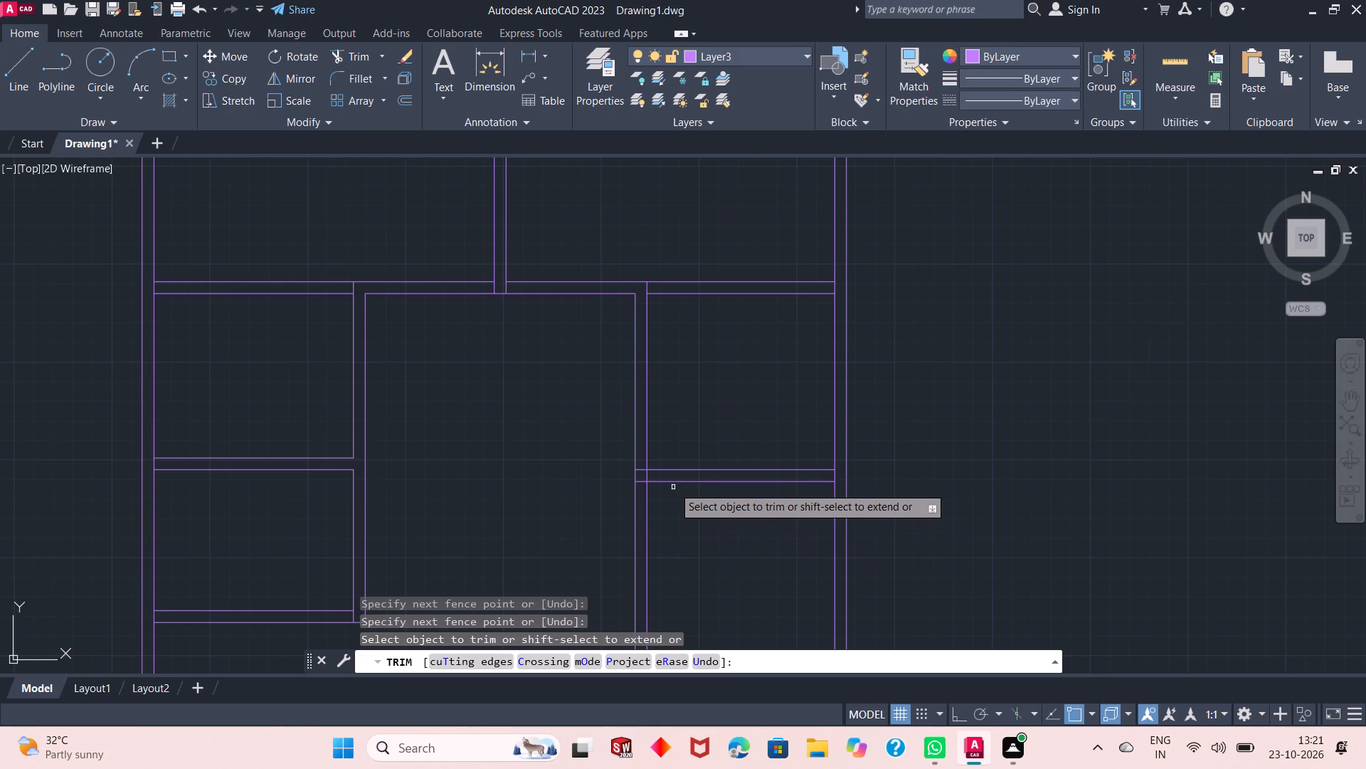
pyautogui.scroll(-1, 667, 483)
pyautogui.scroll(5, 666, 483)
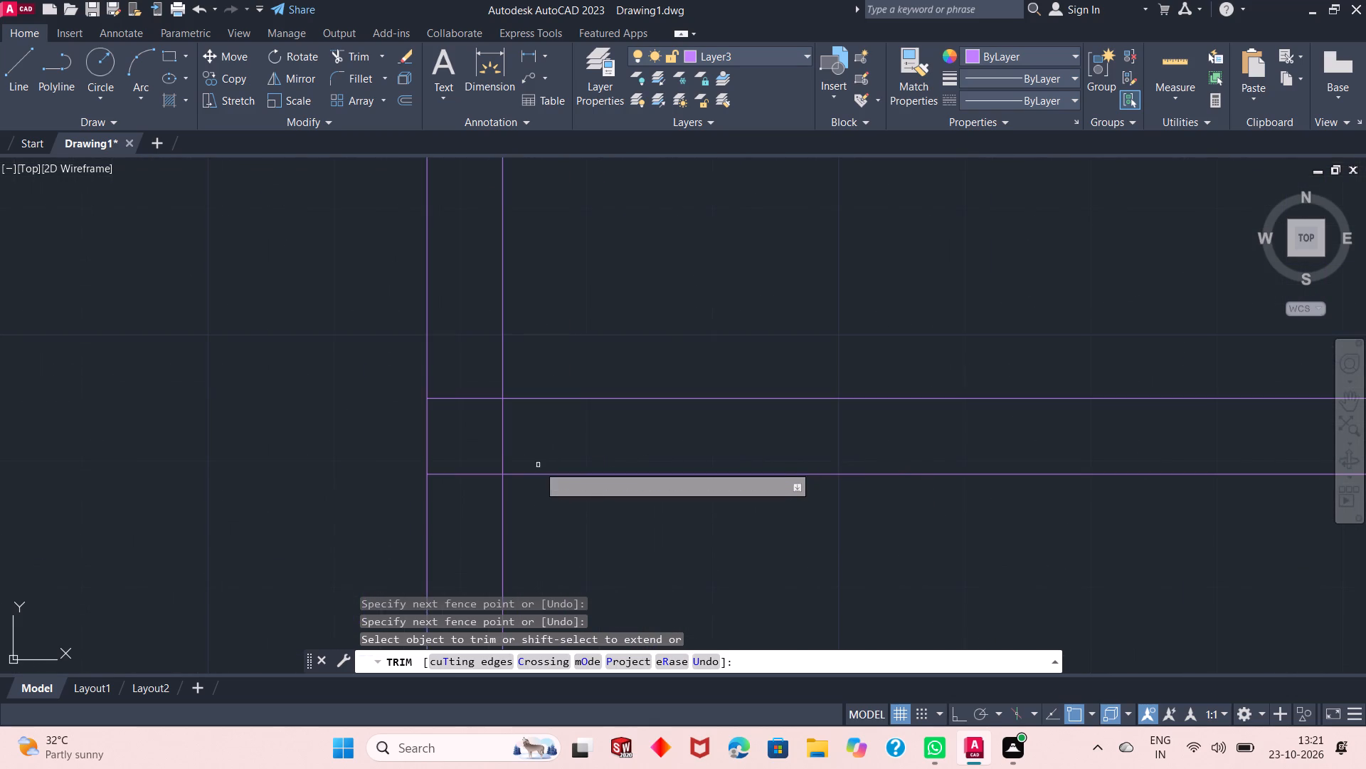
pyautogui.moveTo(538, 465); pyautogui.dragTo(462, 379)
pyautogui.scroll(-2, 461, 417)
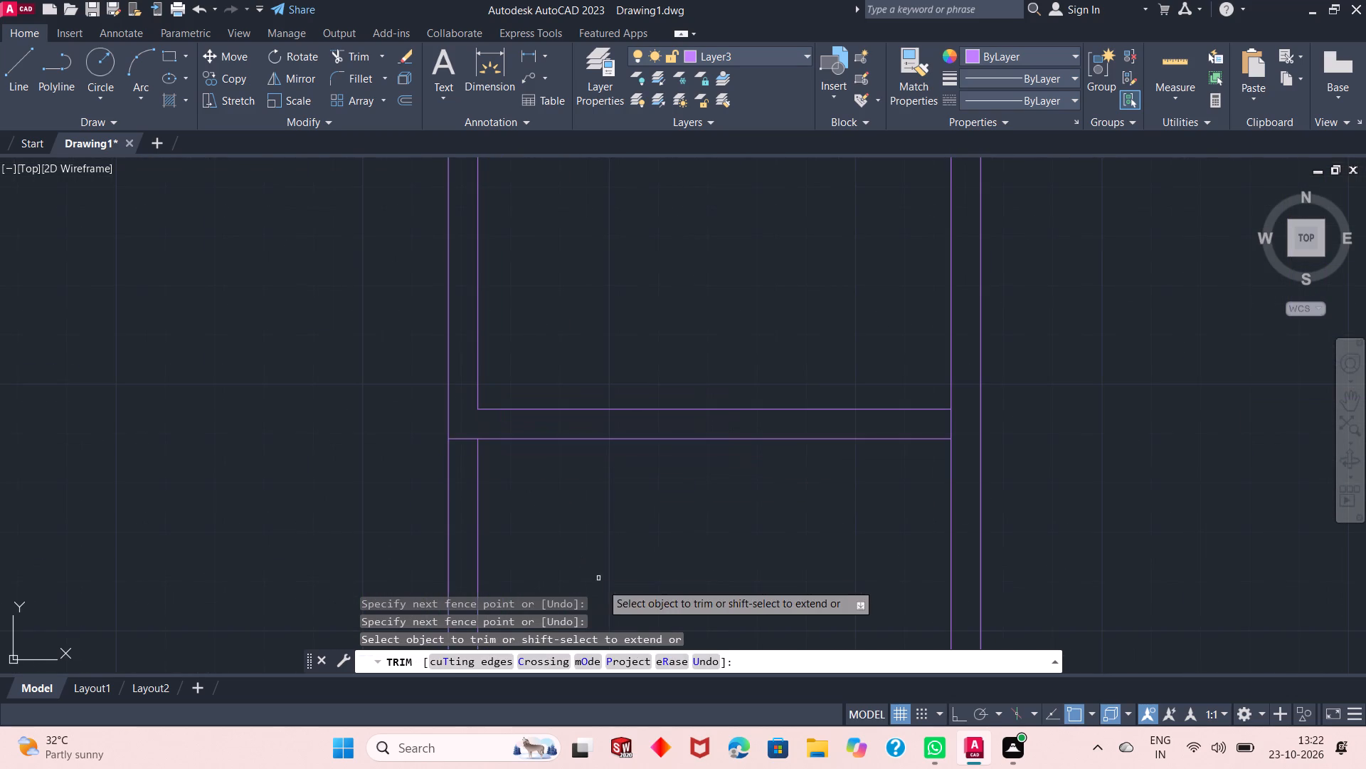
# Trim away both lines of the right interior vertical wall below the new partition.
pyautogui.click(592, 537)
pyautogui.click(422, 532)
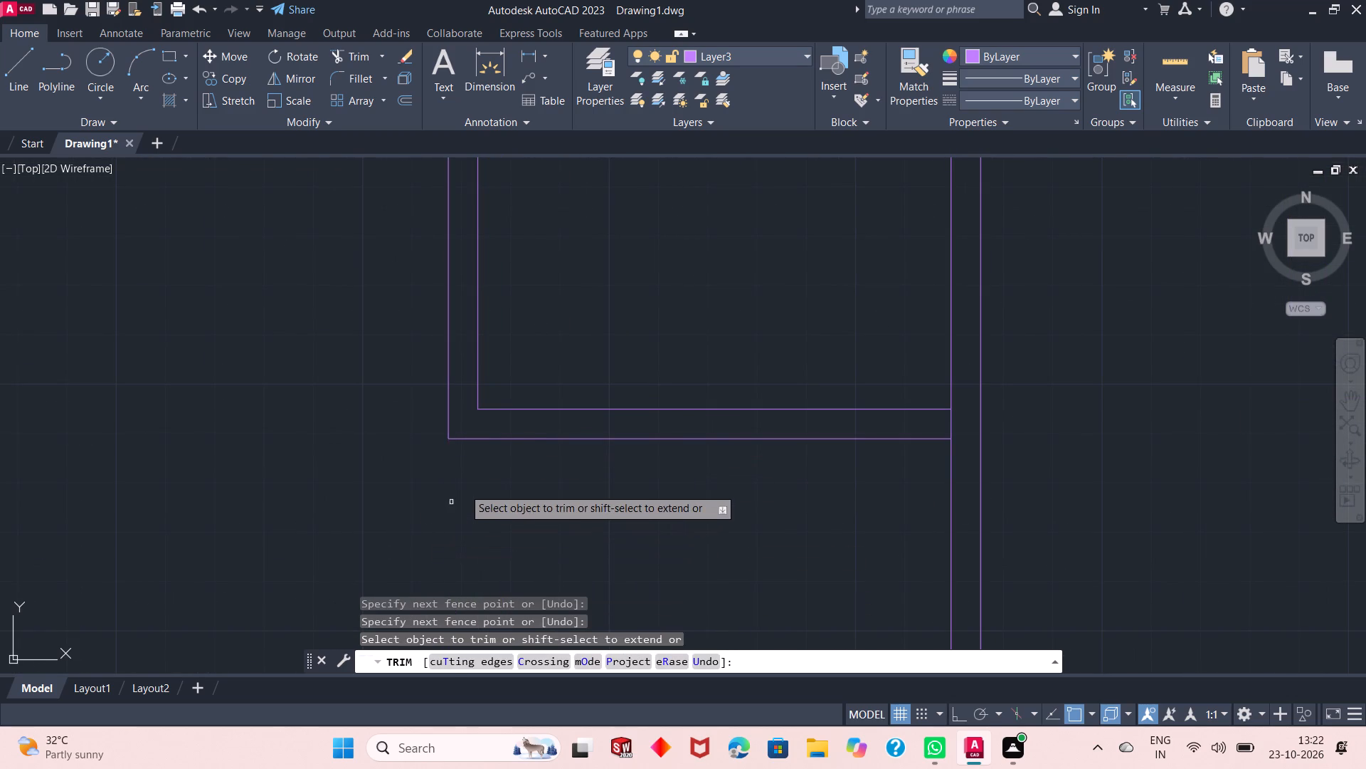
pyautogui.scroll(-2, 498, 444)
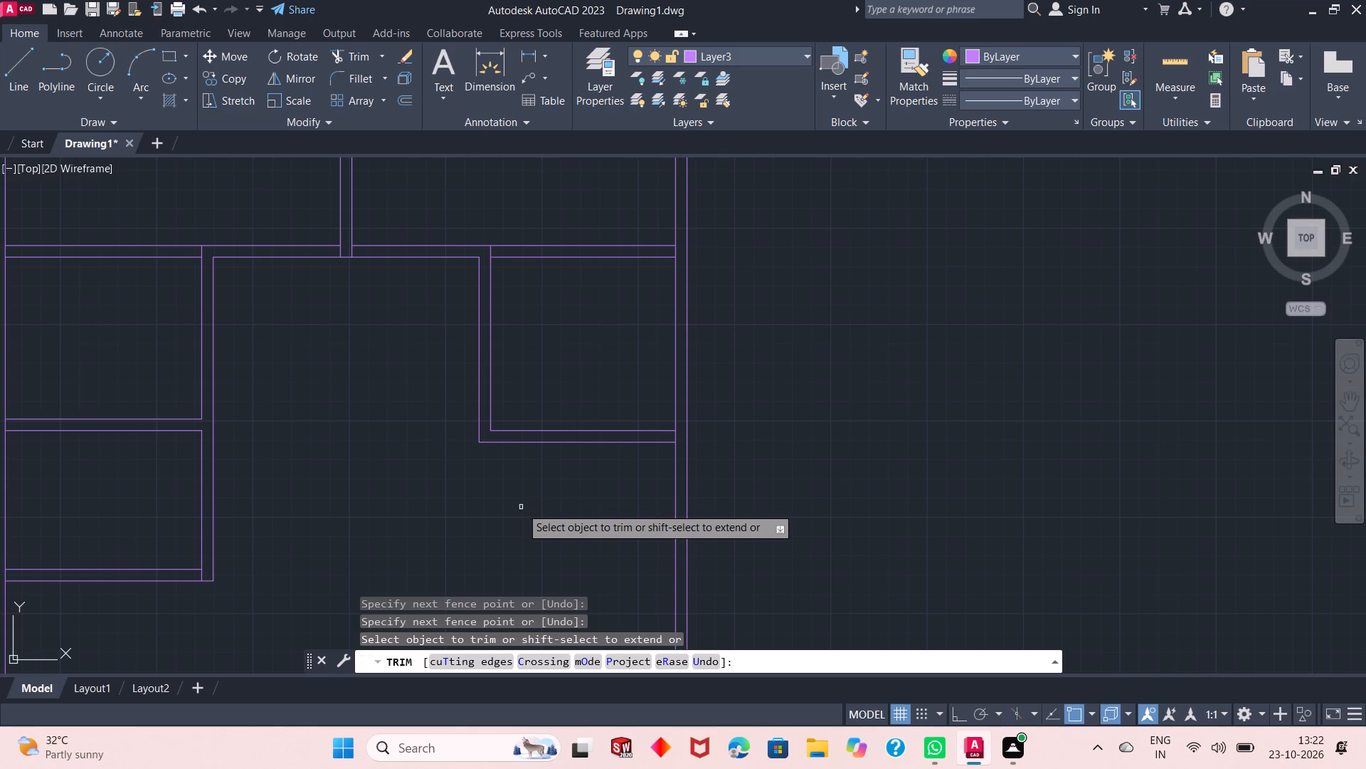
pyautogui.scroll(-2, 521, 485)
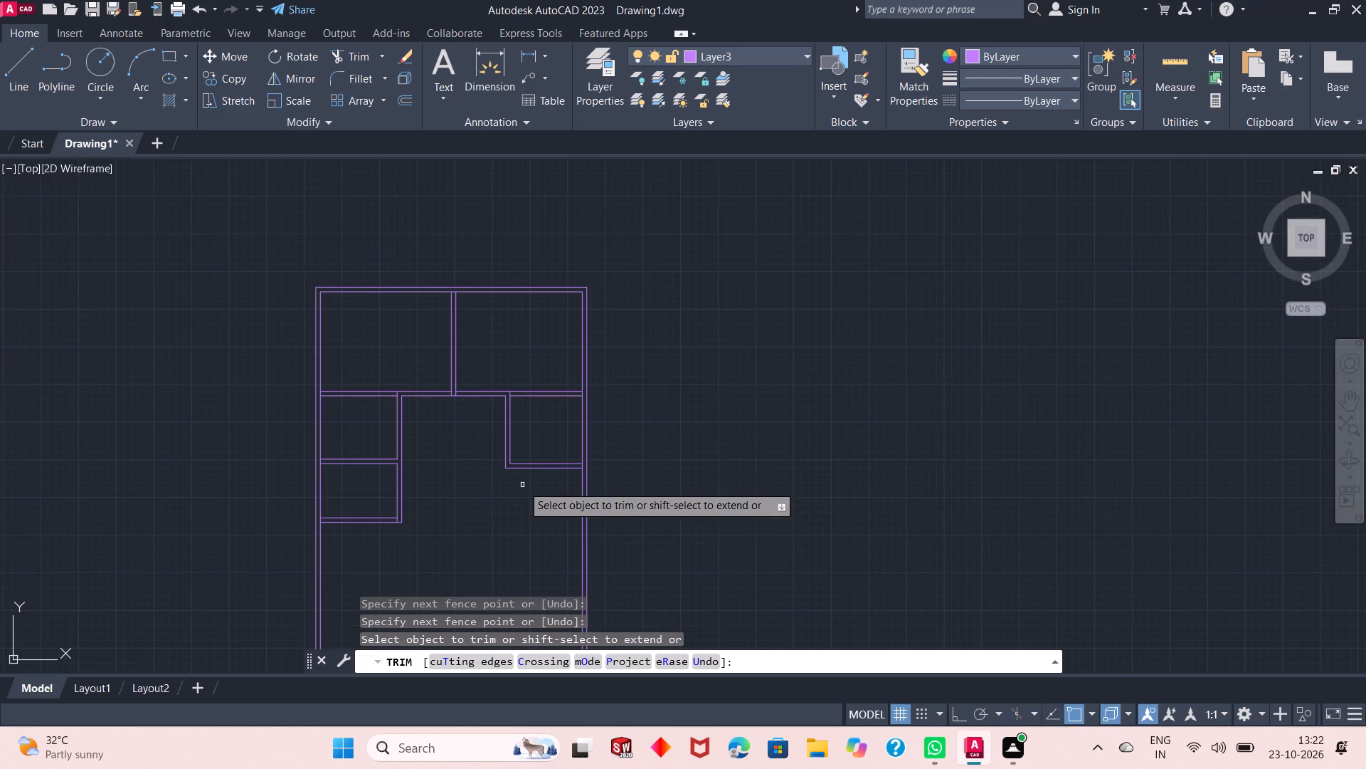
pyautogui.scroll(-1, 393, 321)
pyautogui.scroll(1, 443, 461)
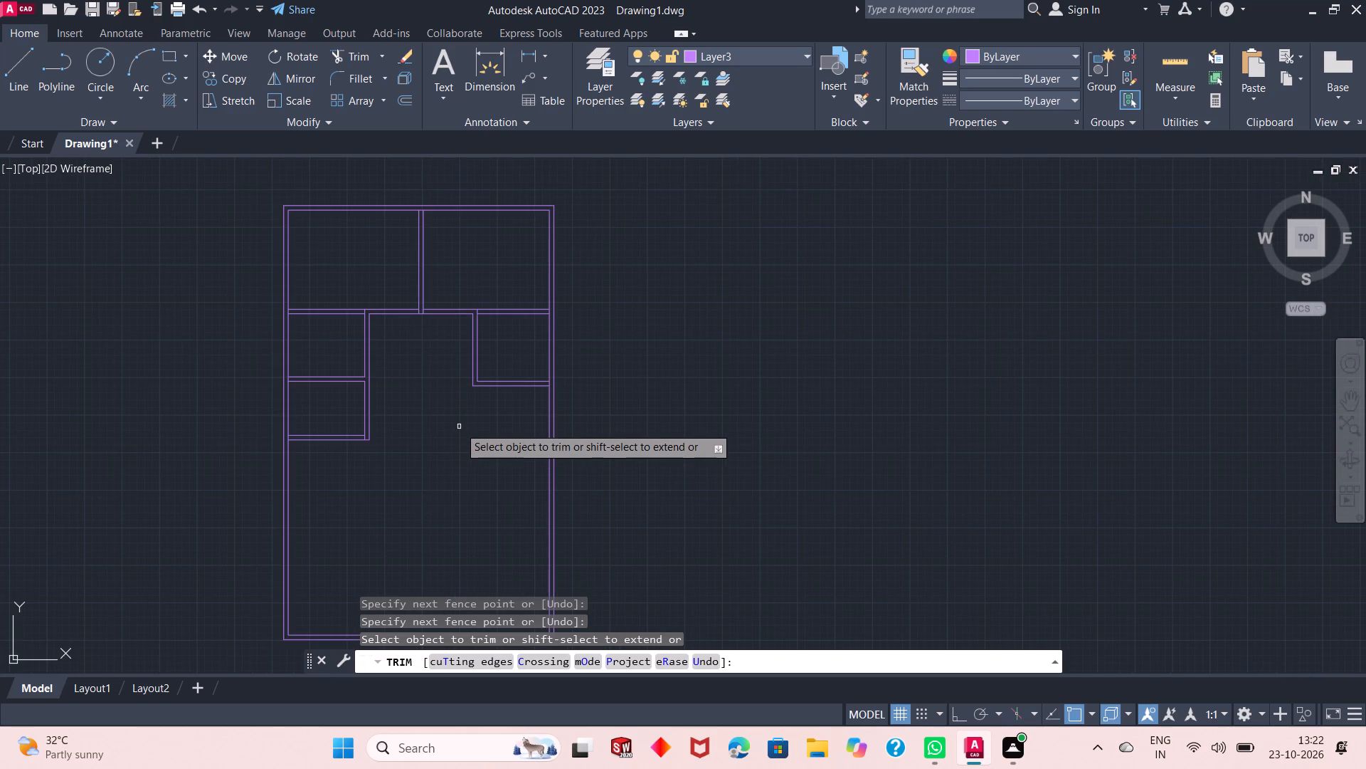
pyautogui.scroll(-1, 472, 392)
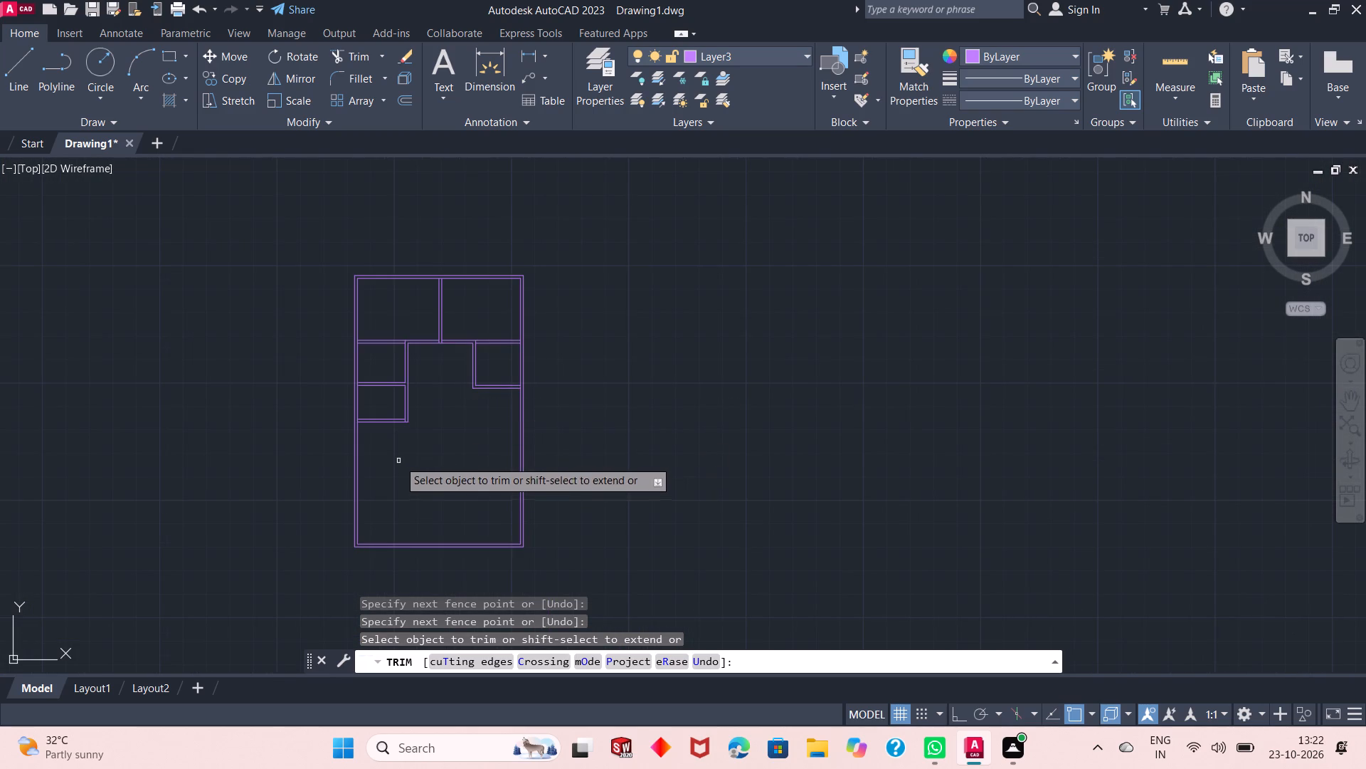
pyautogui.rightClick(593, 361)
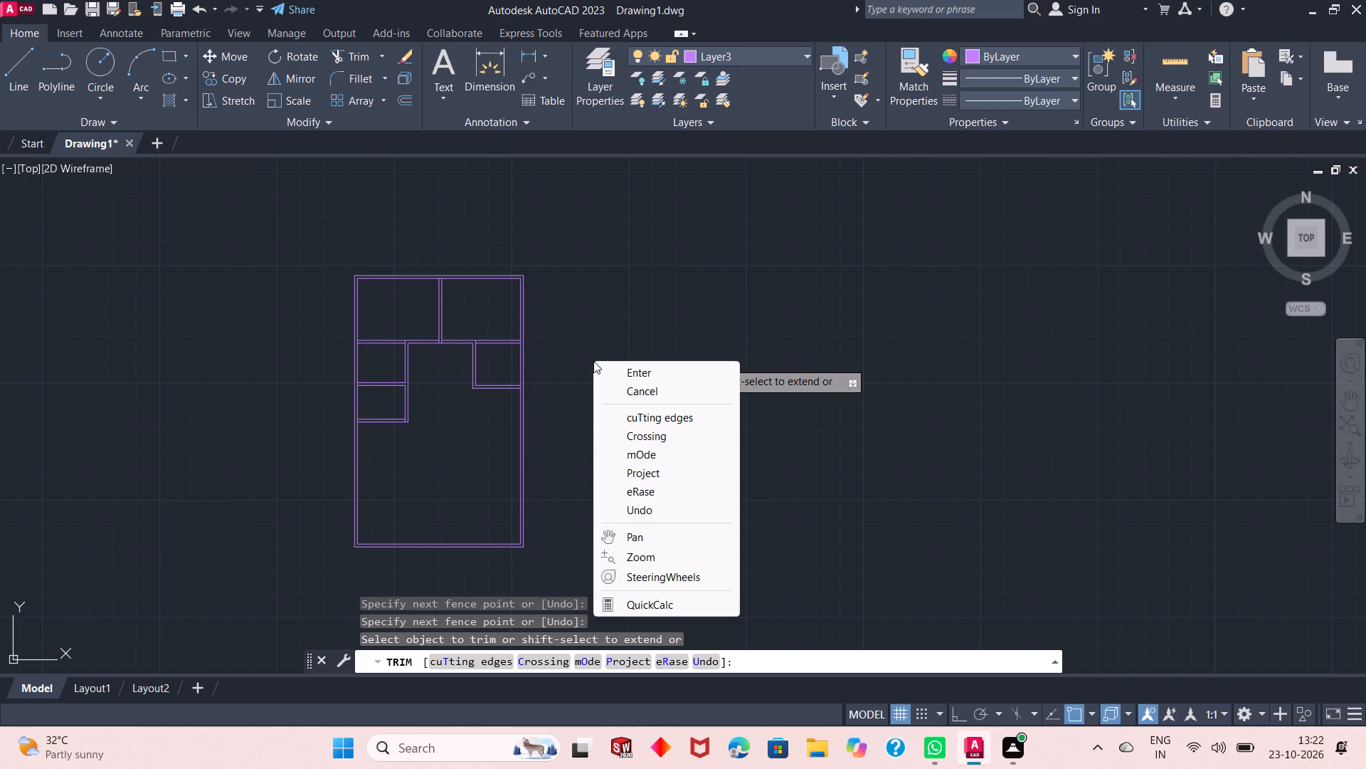
pyautogui.click(609, 378)
# Offset the inner line of the right exterior wall 10' inward, and offset the new line another 6" inward as wall thickness.
pyautogui.scroll(2, 425, 522)
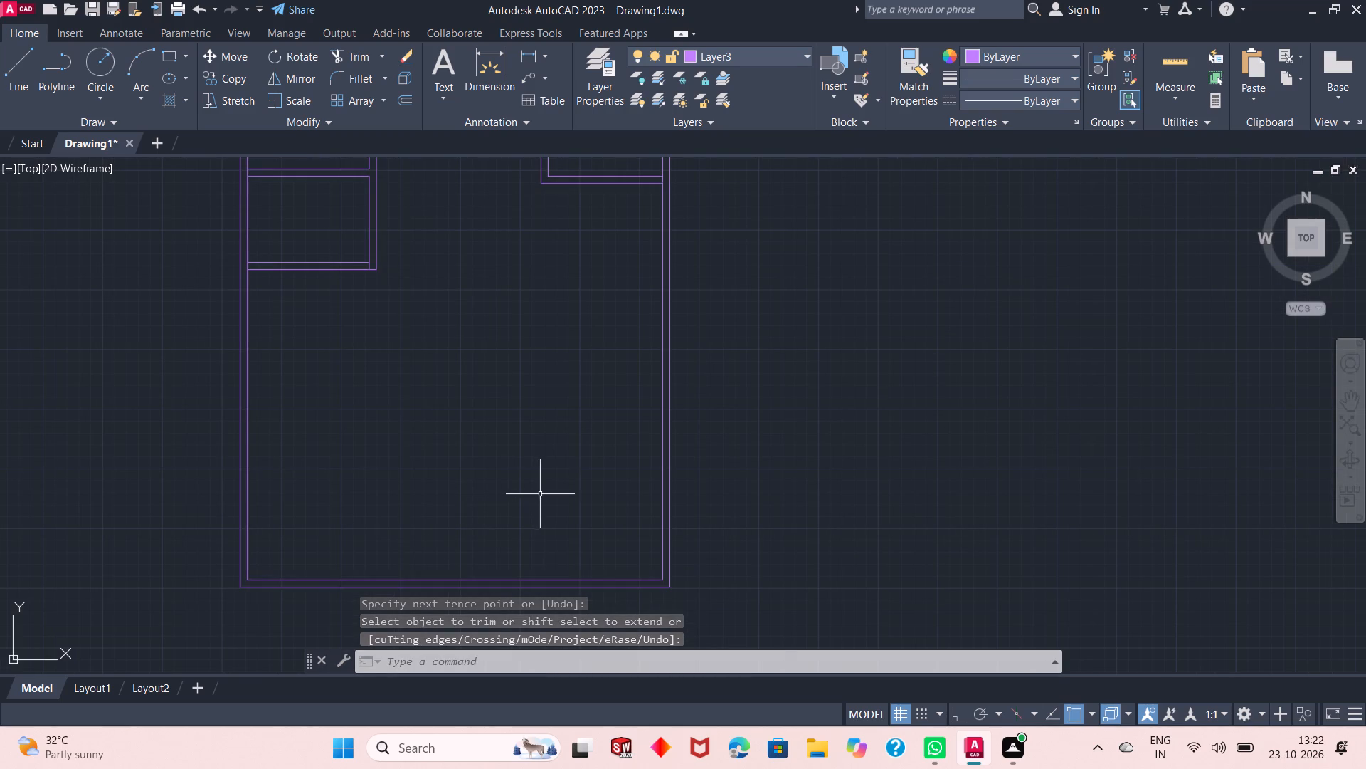
pyautogui.scroll(-1, 544, 493)
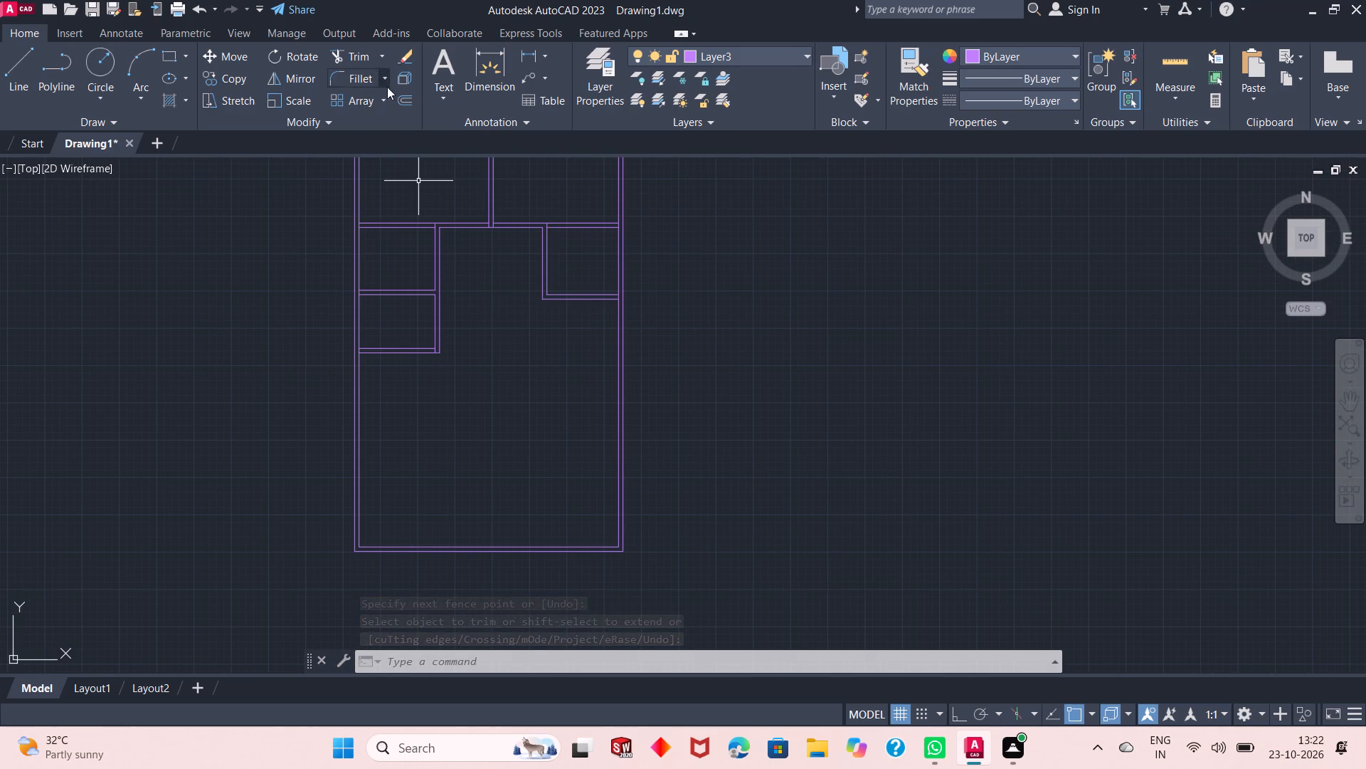
pyautogui.click(408, 99)
pyautogui.rightClick(220, 258)
pyautogui.click(239, 268)
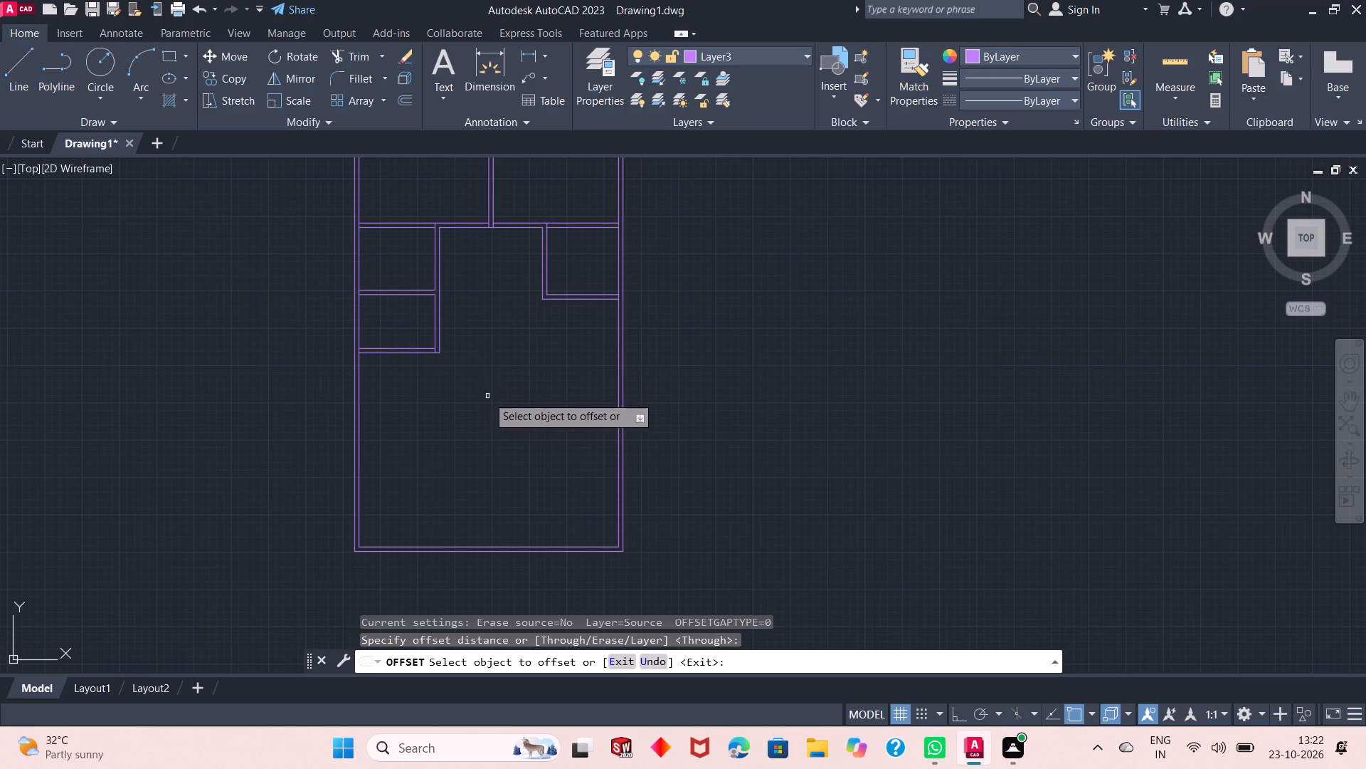
pyautogui.scroll(1, 647, 455)
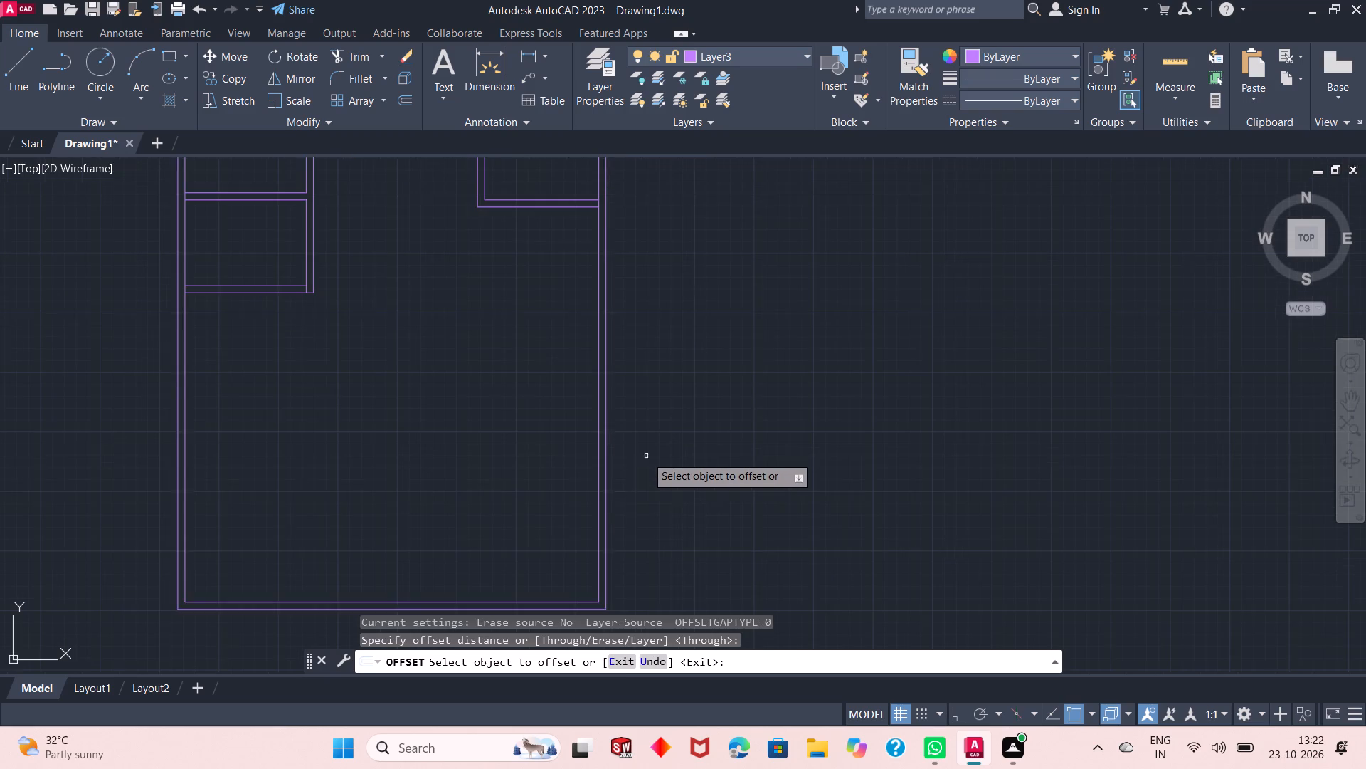
pyautogui.click(600, 494)
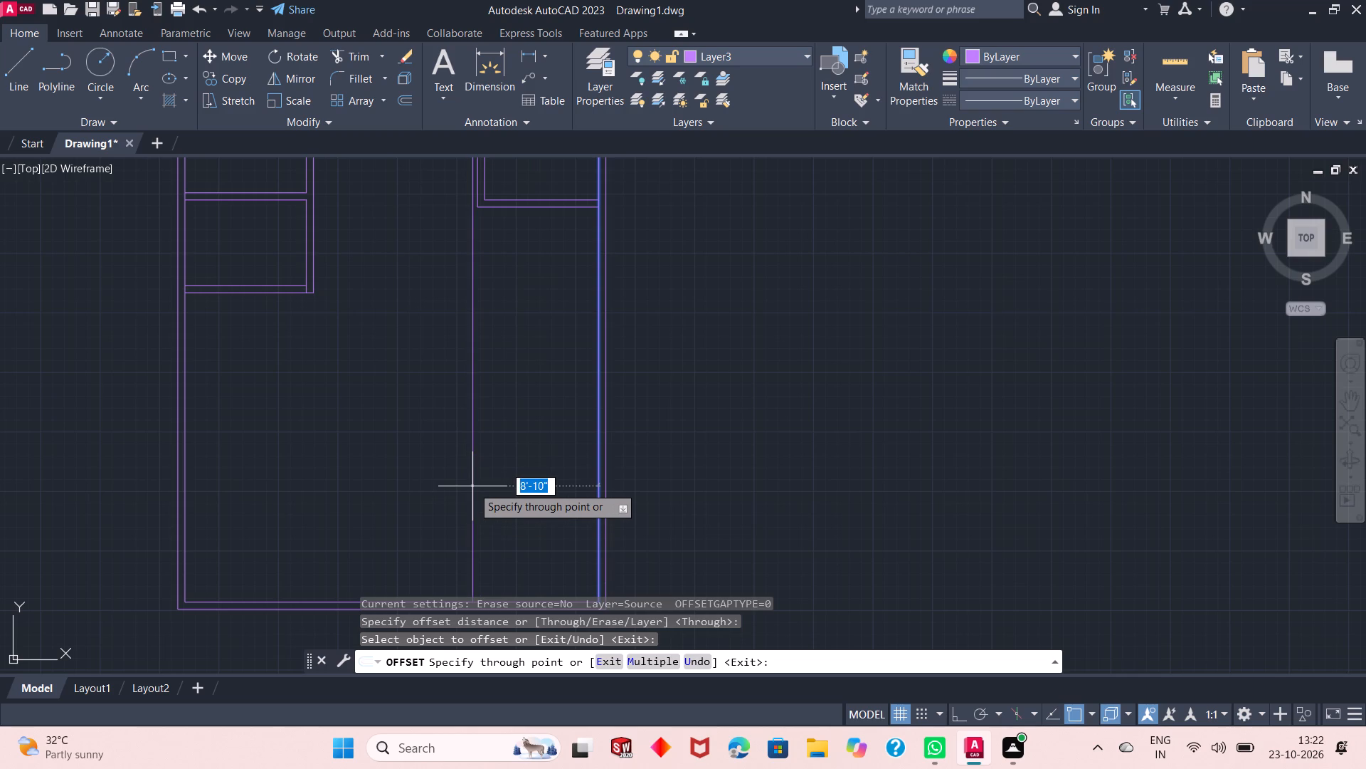
pyautogui.write('10')
pyautogui.press("'")
pyautogui.press('Return')
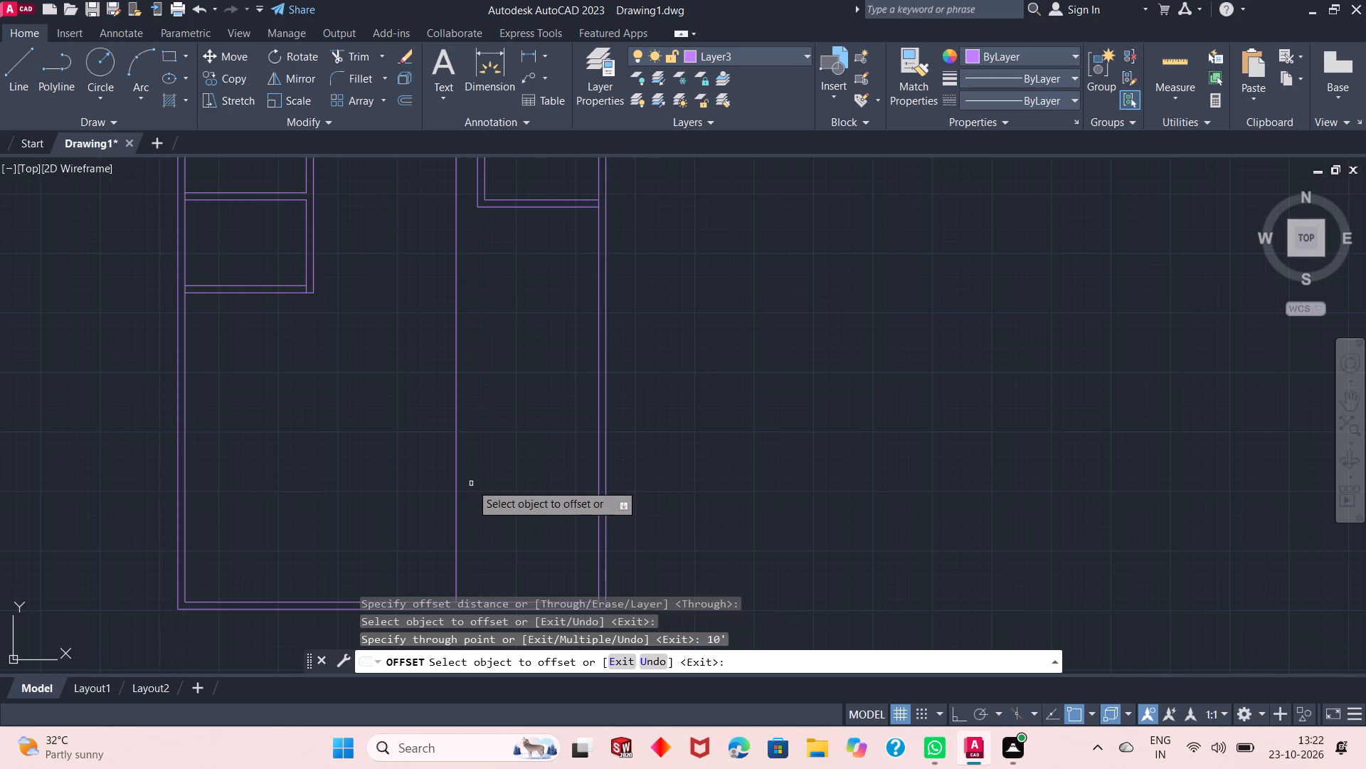
pyautogui.click(458, 489)
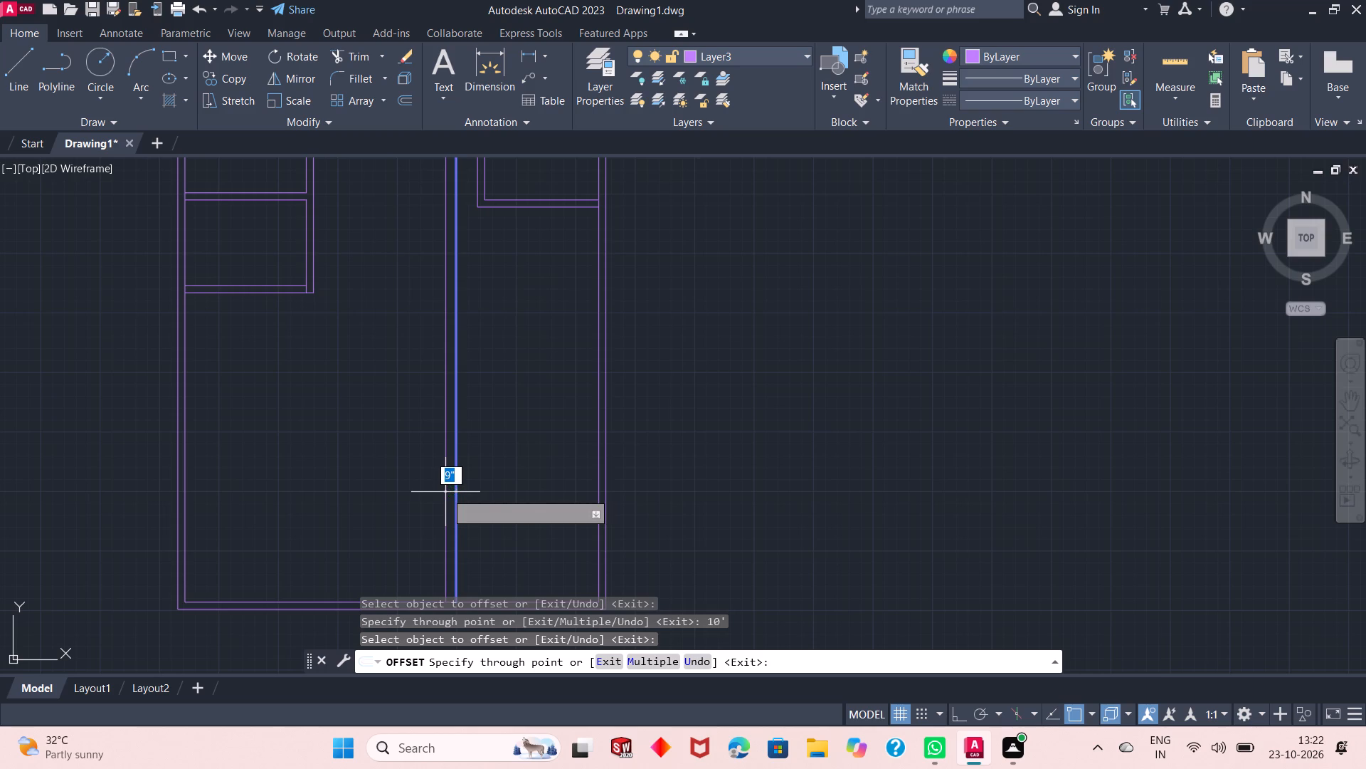
pyautogui.press('6')
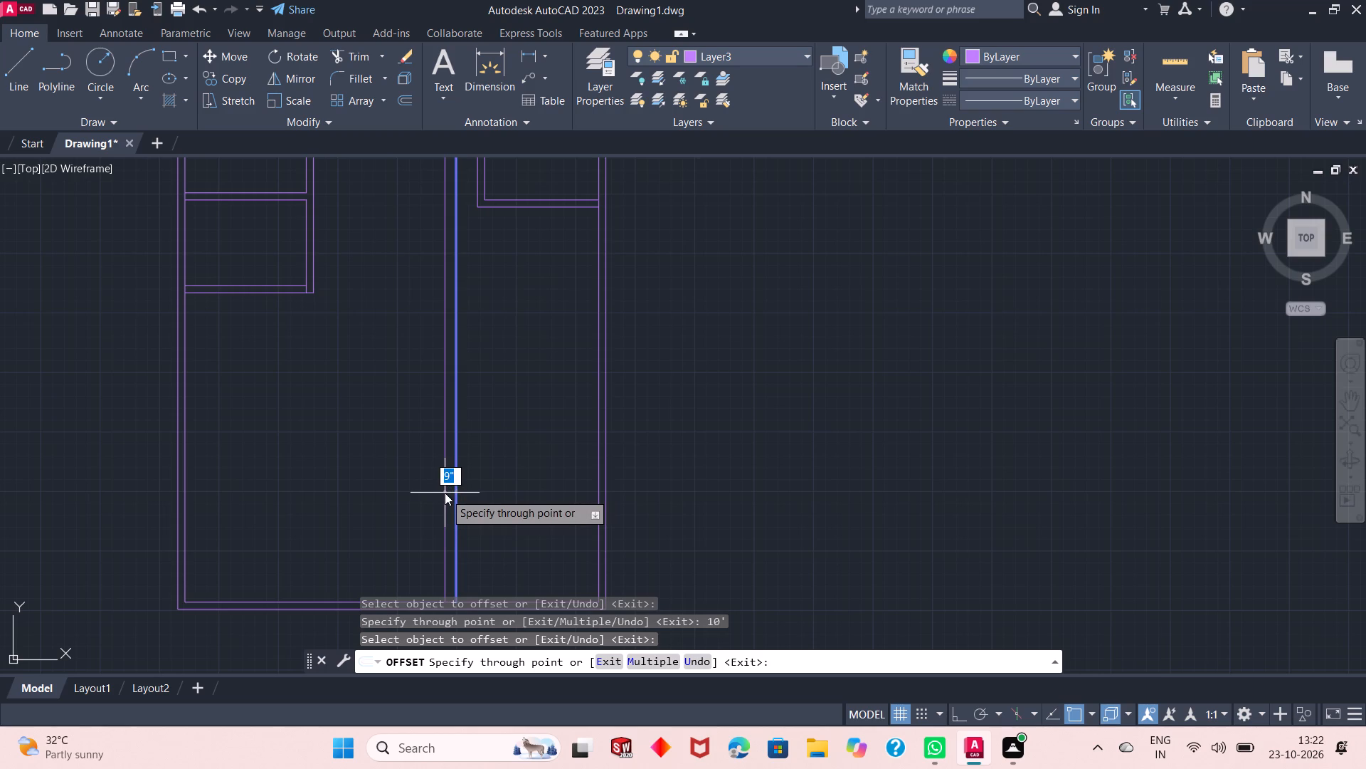
pyautogui.hotkey('shift', '"')
pyautogui.press('Return')
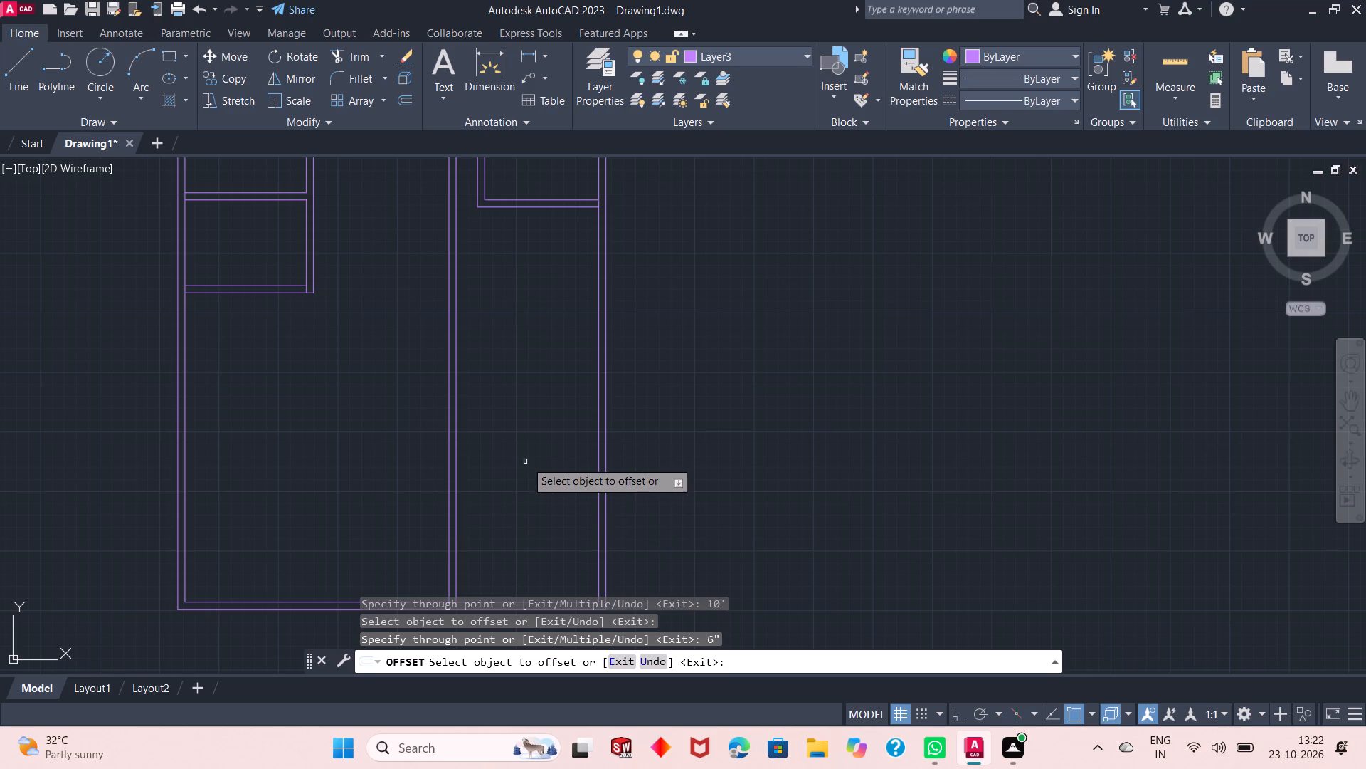
# Offset the inner line of the bottom exterior wall 11' upward.
pyautogui.scroll(-1, 525, 519)
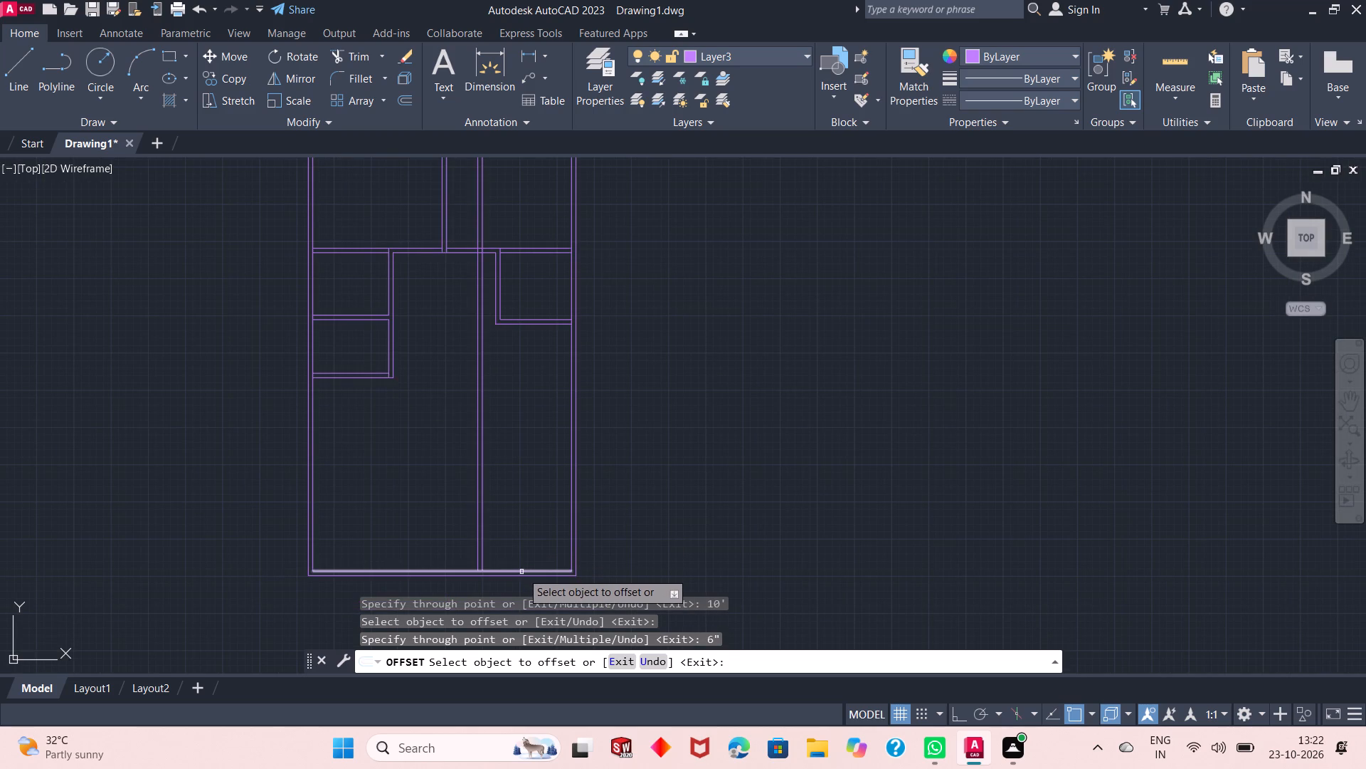
pyautogui.click(521, 572)
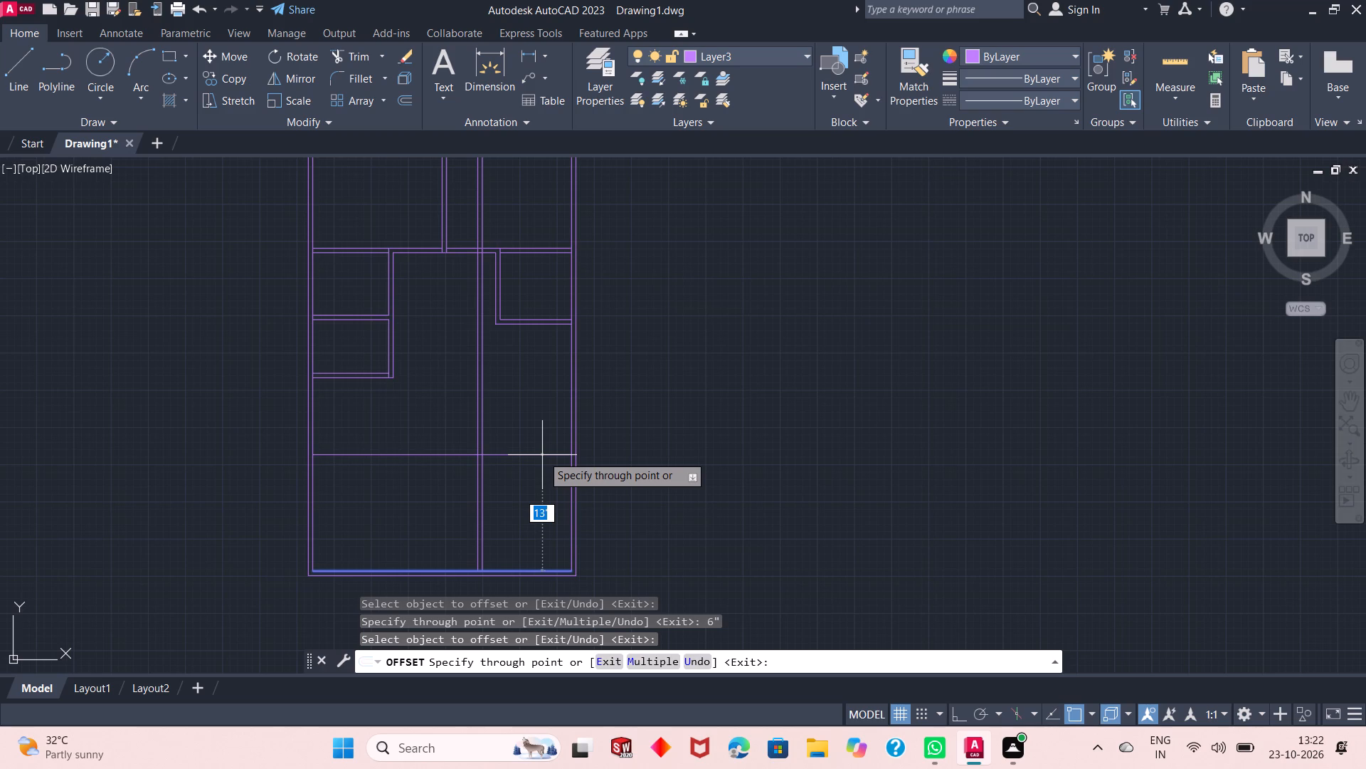
pyautogui.write("11'")
pyautogui.press('Return')
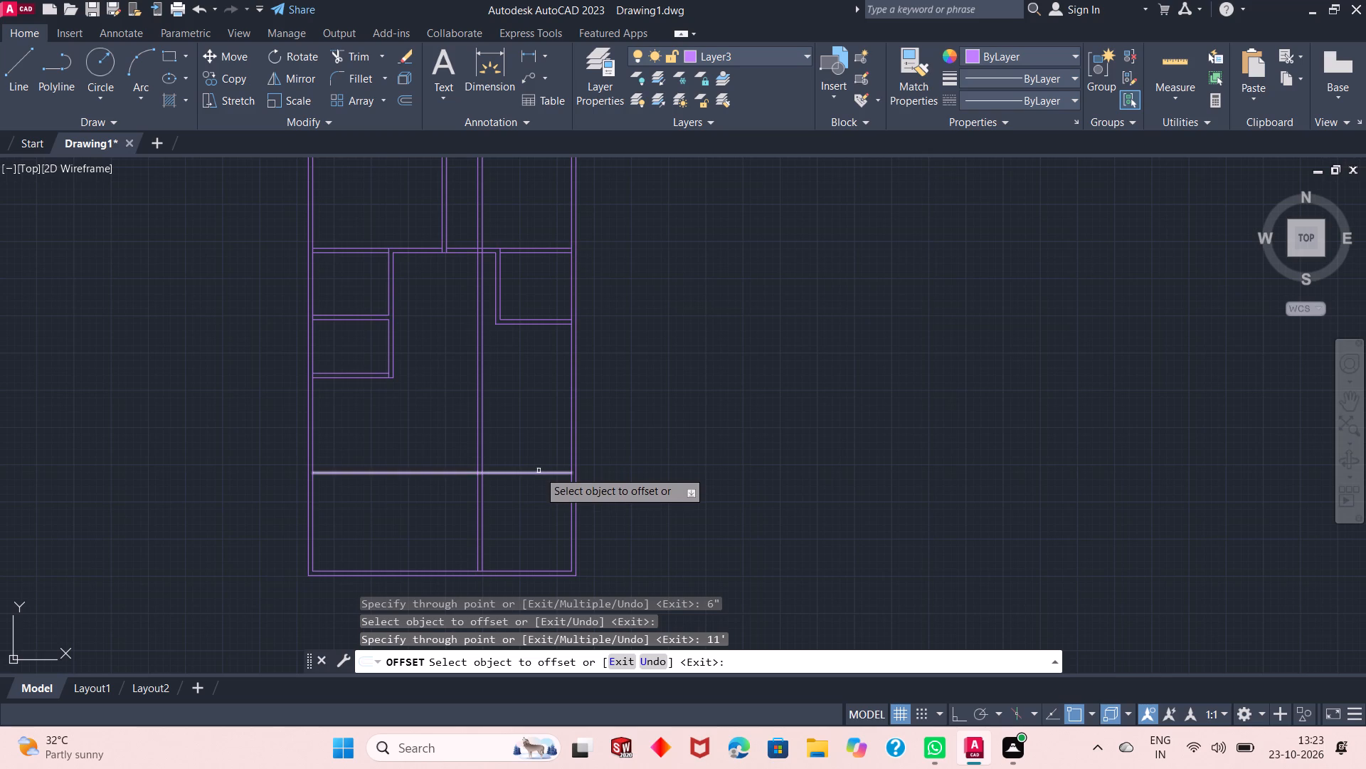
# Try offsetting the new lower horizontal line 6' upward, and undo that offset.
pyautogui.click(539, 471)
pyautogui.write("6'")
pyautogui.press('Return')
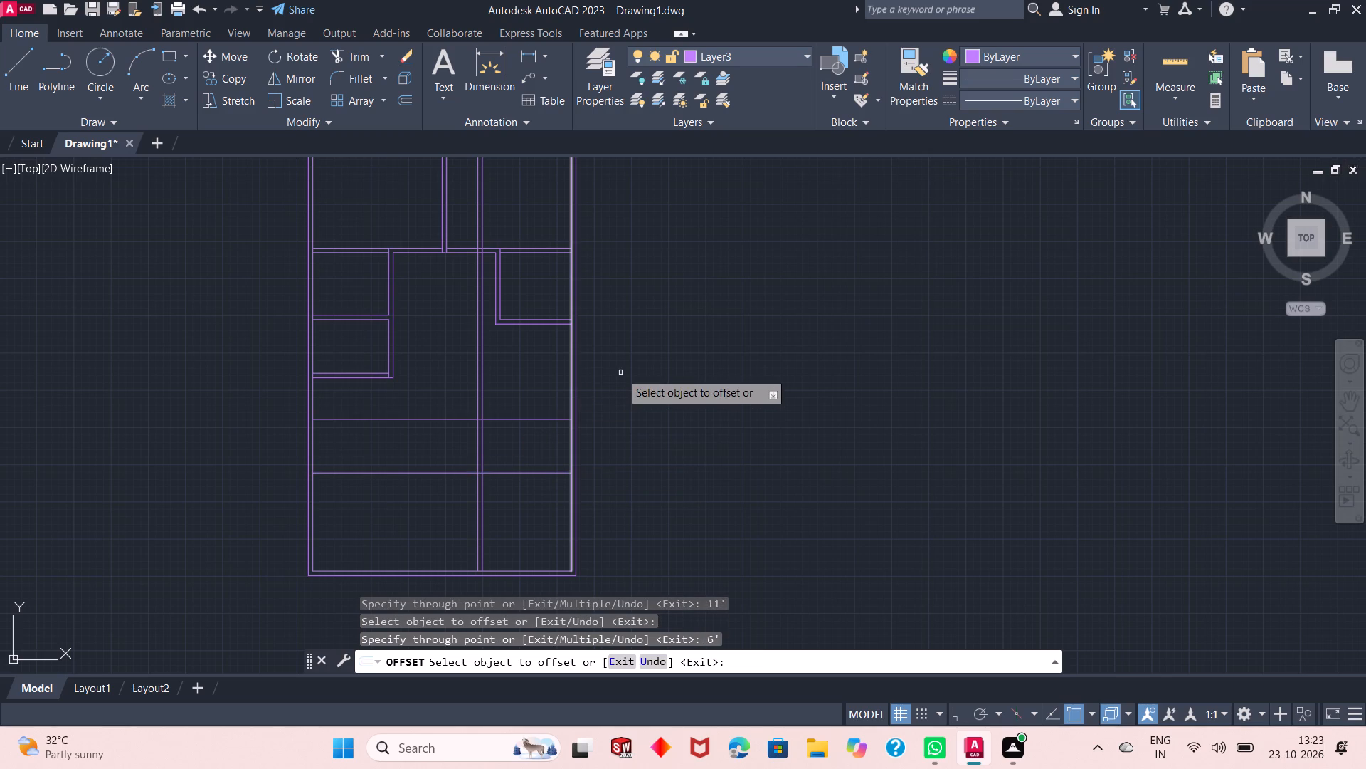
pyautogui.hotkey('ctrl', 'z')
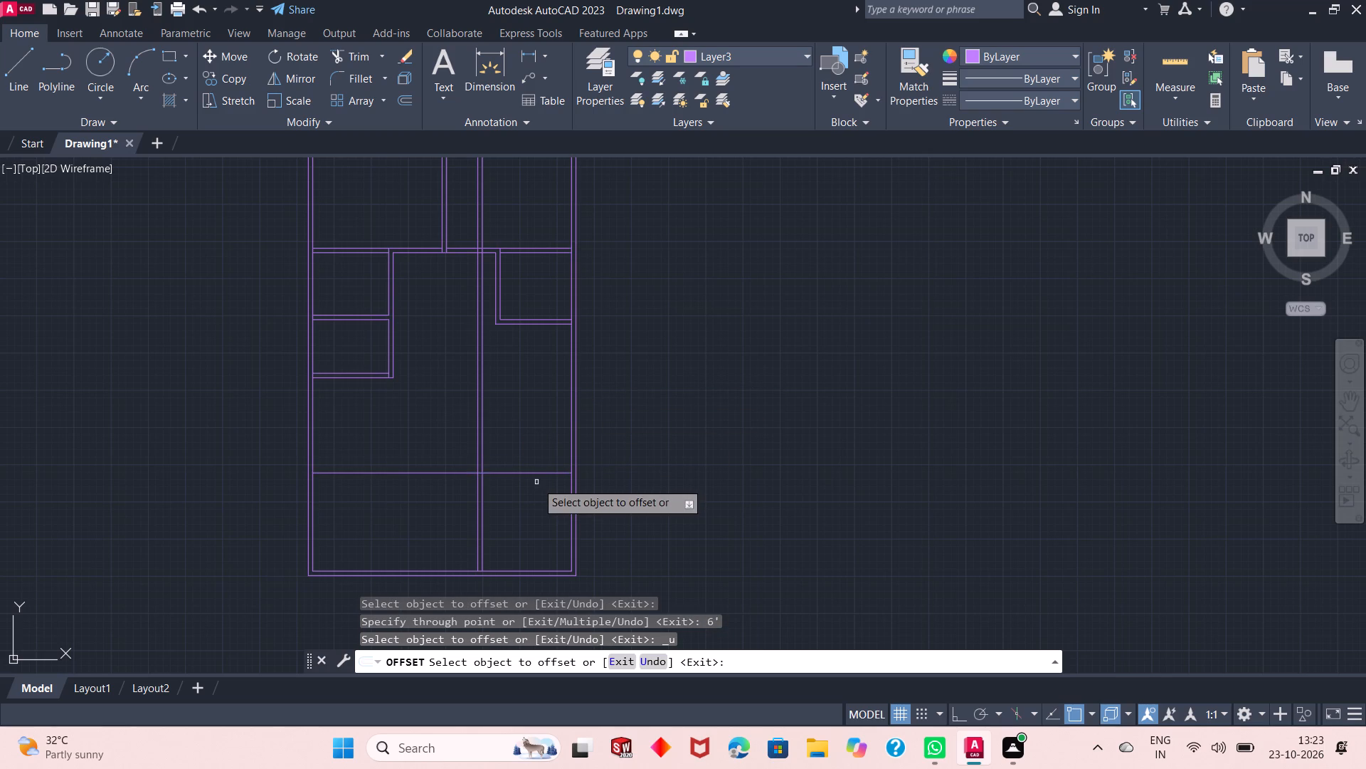
# Offset the new lower horizontal line 6" upward as wall thickness.
pyautogui.click(541, 474)
pyautogui.write('6"')
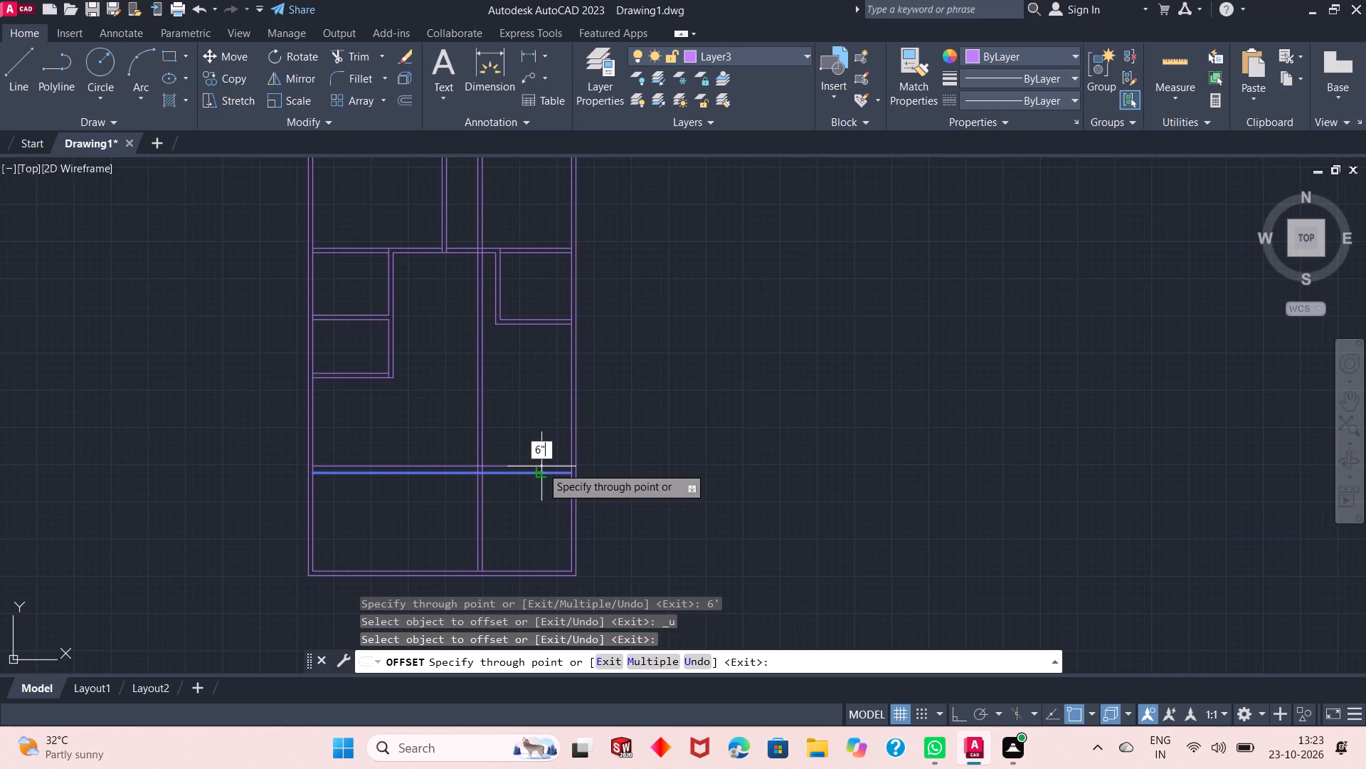
pyautogui.press('Return')
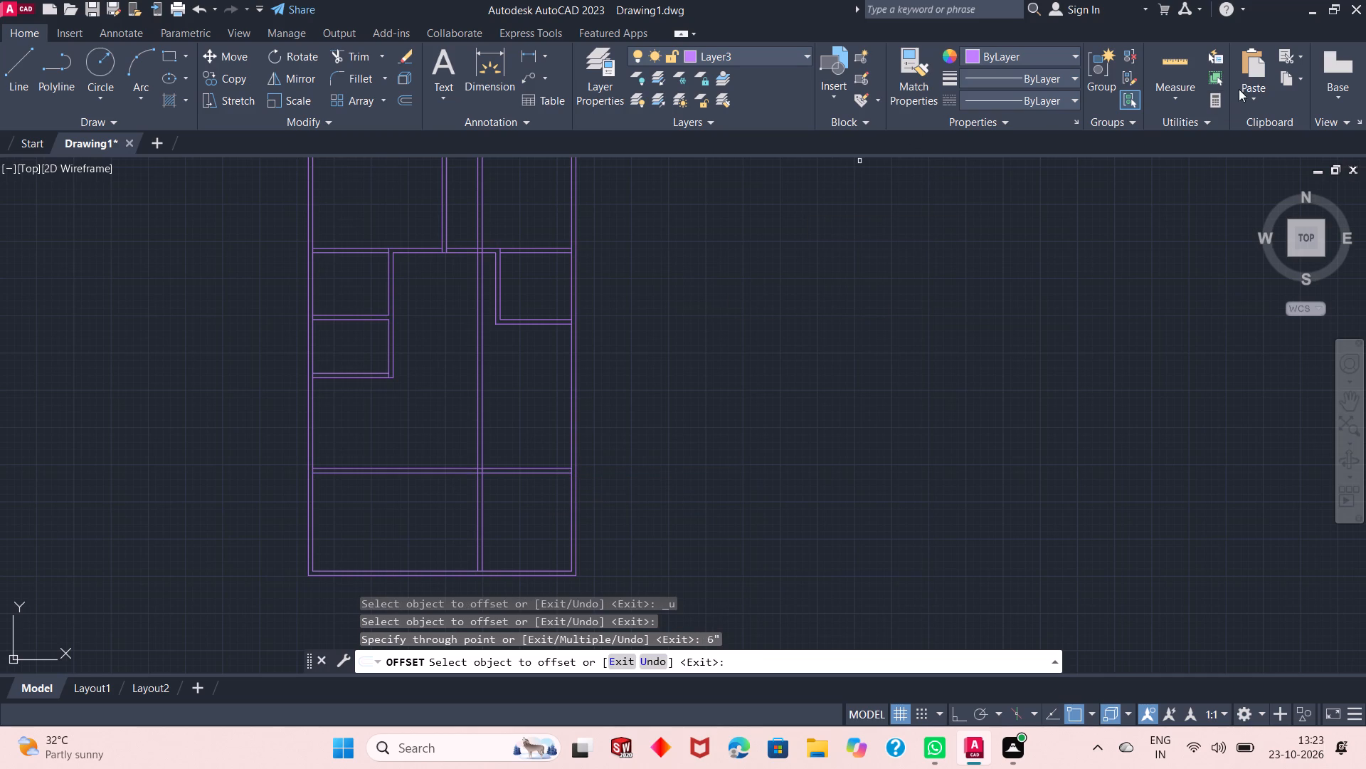
# Measure the space between the right small room and the new lower partition with Quick Measure.
pyautogui.click(1190, 66)
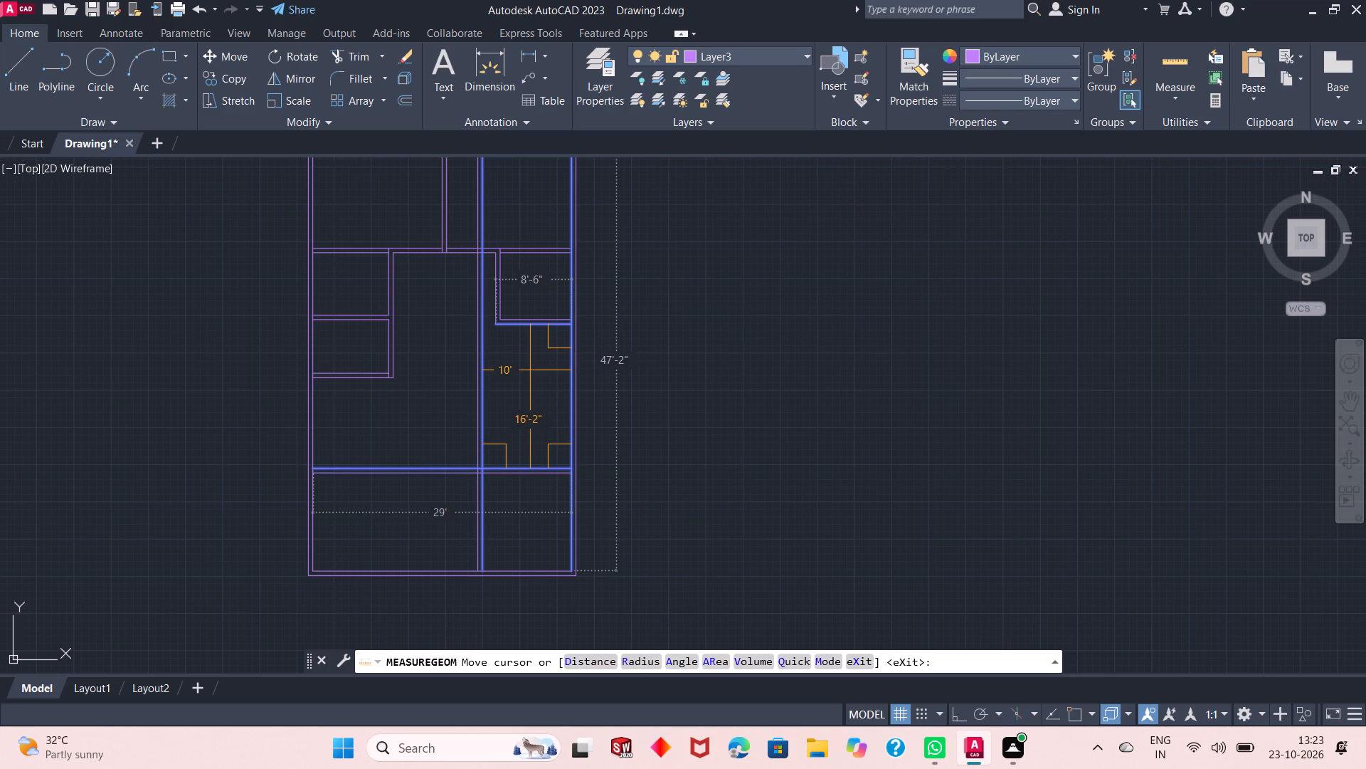
pyautogui.press('Escape')
pyautogui.scroll(-1, 621, 479)
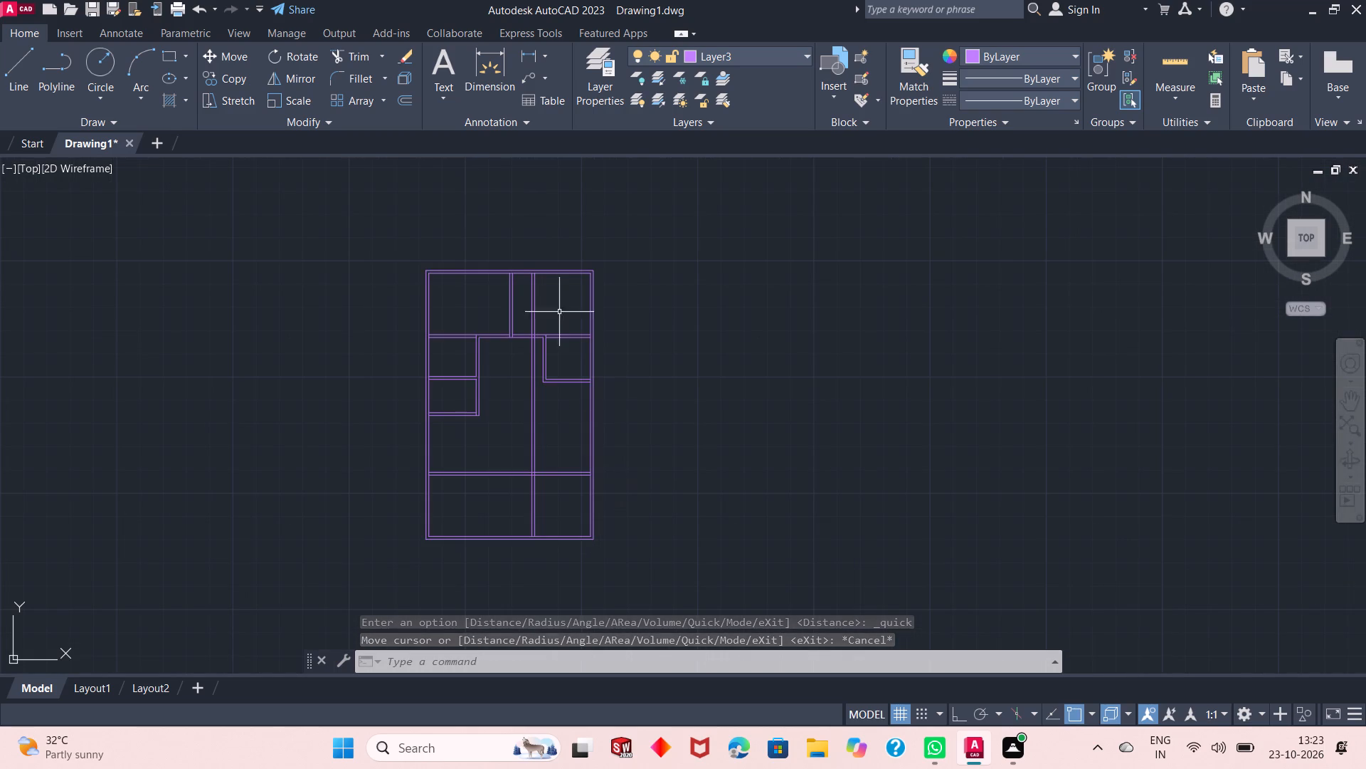
# Measure the right small room and the space below it with Quick Measure.
pyautogui.scroll(1, 559, 297)
pyautogui.click(1197, 57)
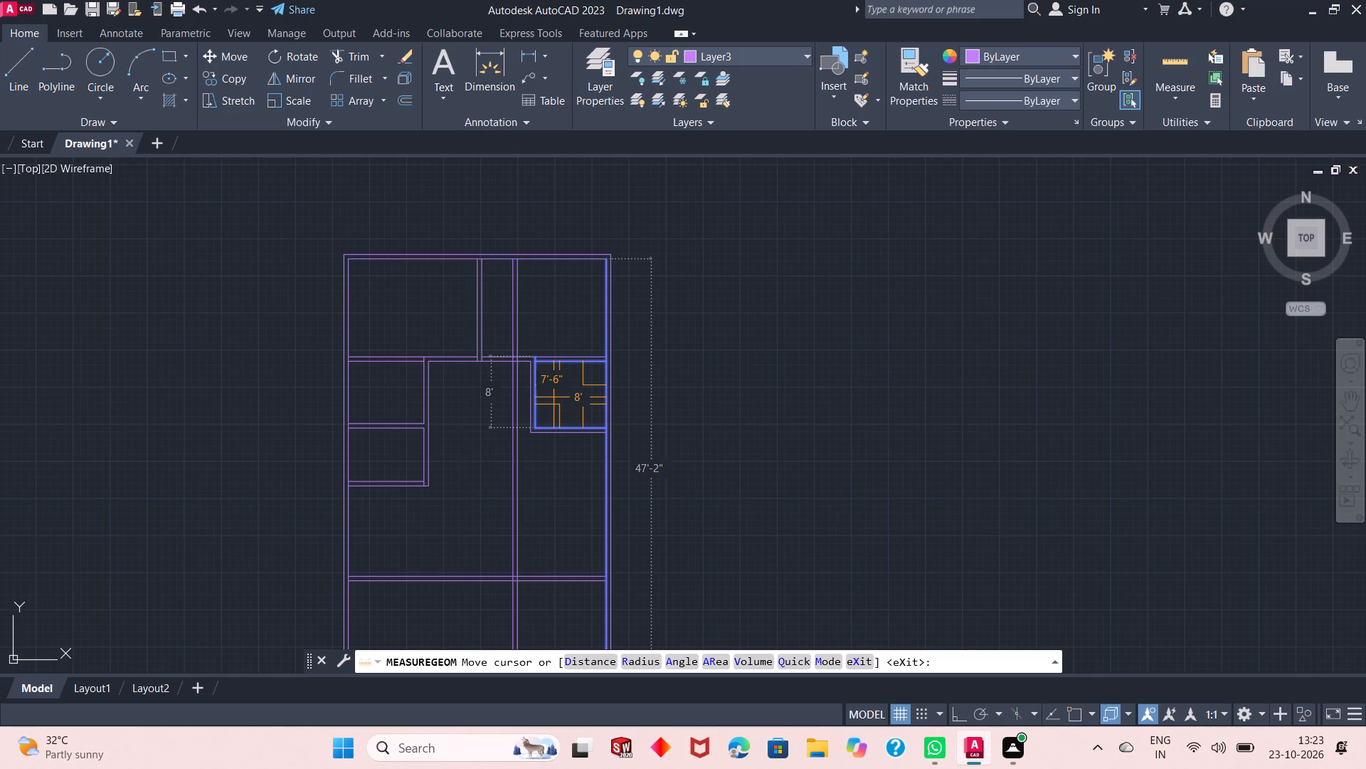
pyautogui.scroll(1, 554, 397)
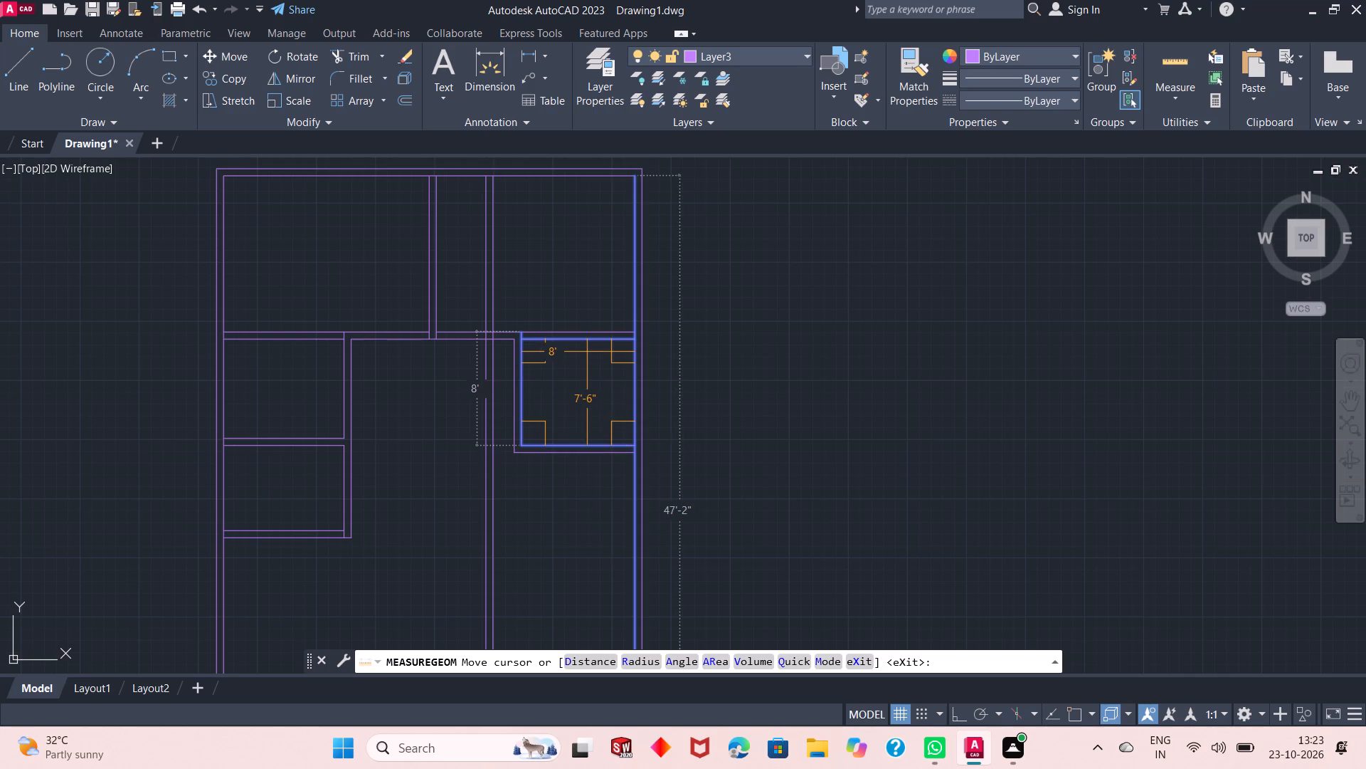
pyautogui.scroll(-2, 587, 352)
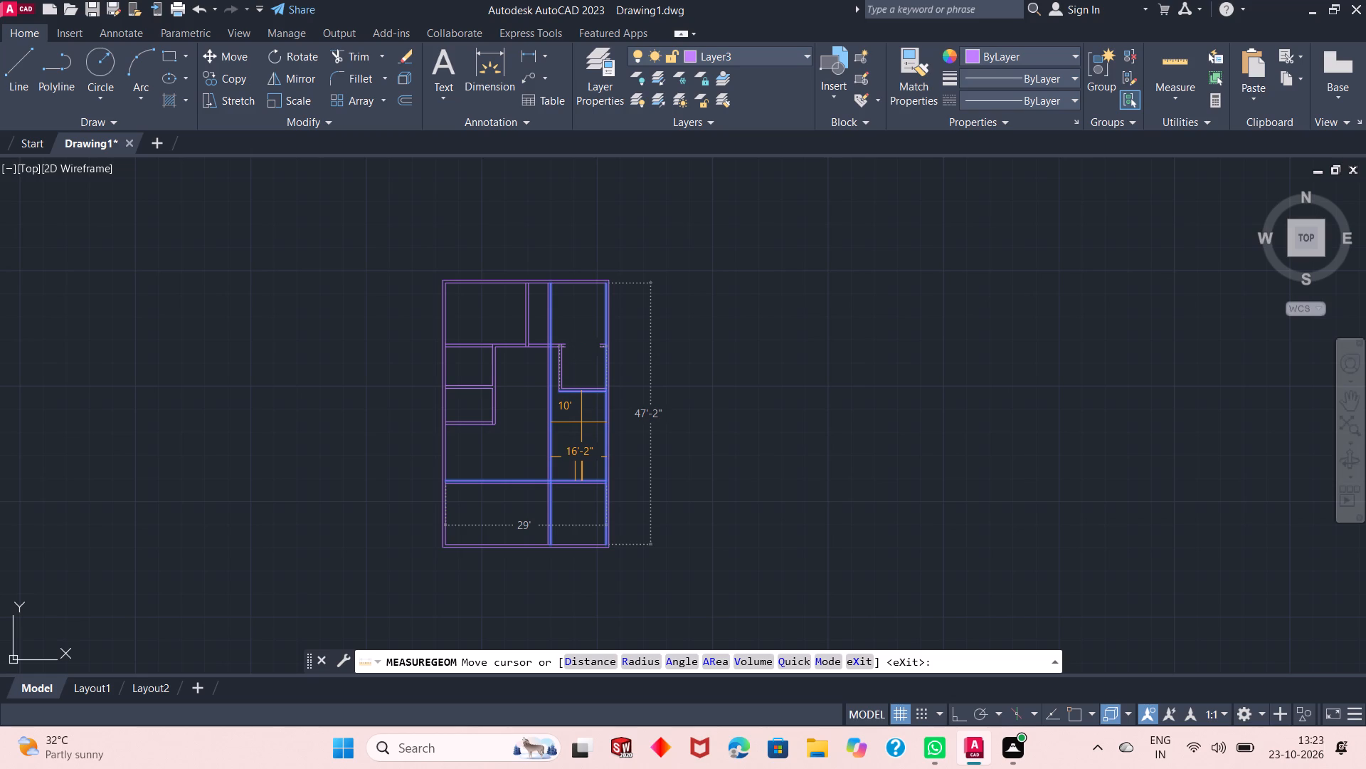
pyautogui.press('Escape')
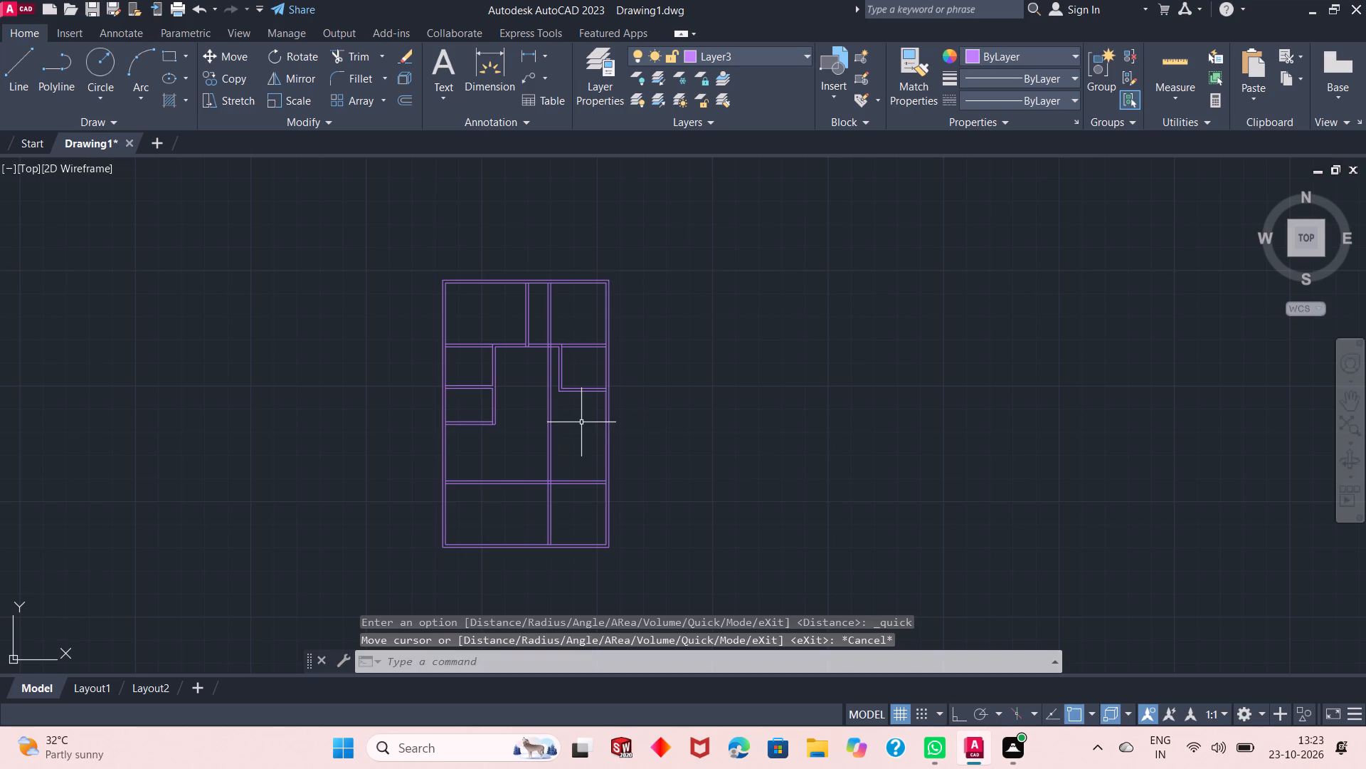
# Undo the offsets that made the long vertical partition and the lower horizontal partition.
pyautogui.hotkey('ctrl', 'z')
pyautogui.hotkey('ctrl', 'z')
pyautogui.hotkey('ctrl', 'z')
pyautogui.hotkey('ctrl', 'z')
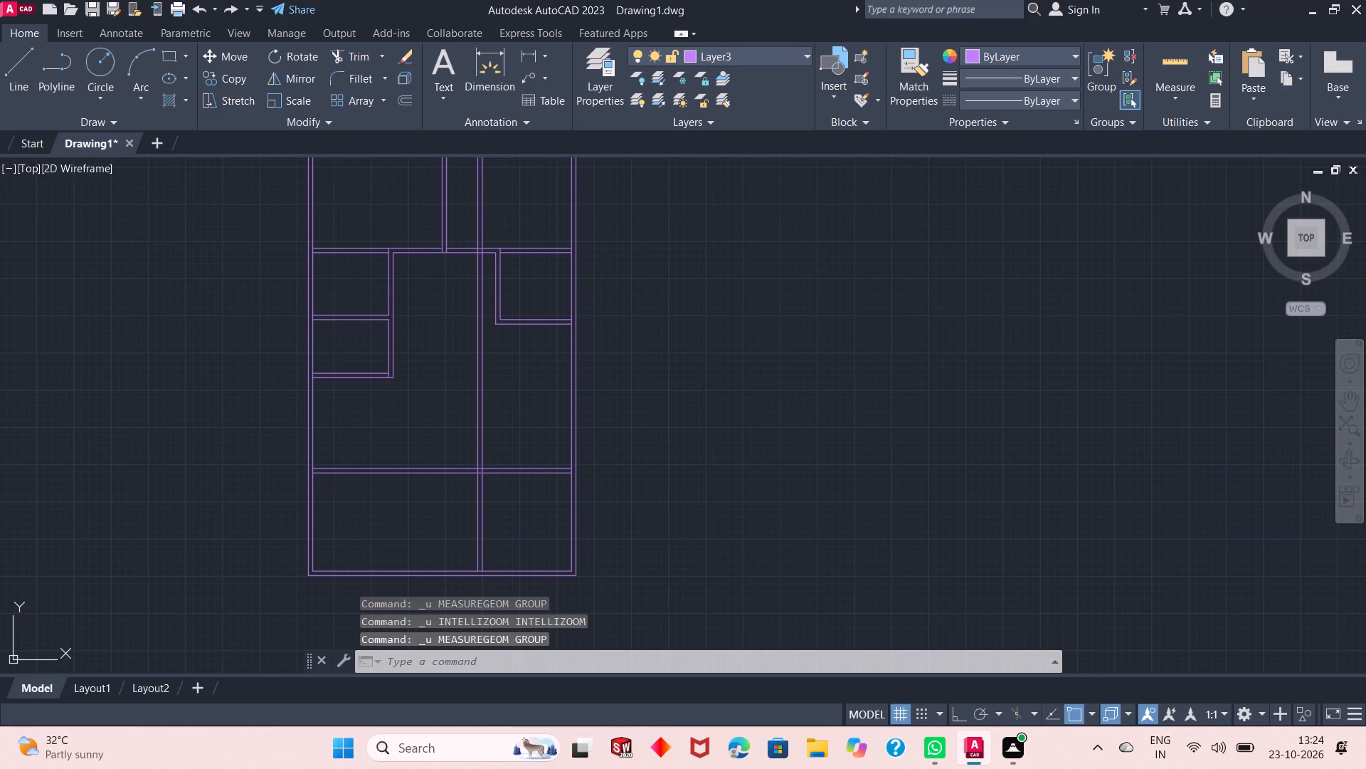
pyautogui.scroll(2, 549, 298)
pyautogui.scroll(-1, 564, 463)
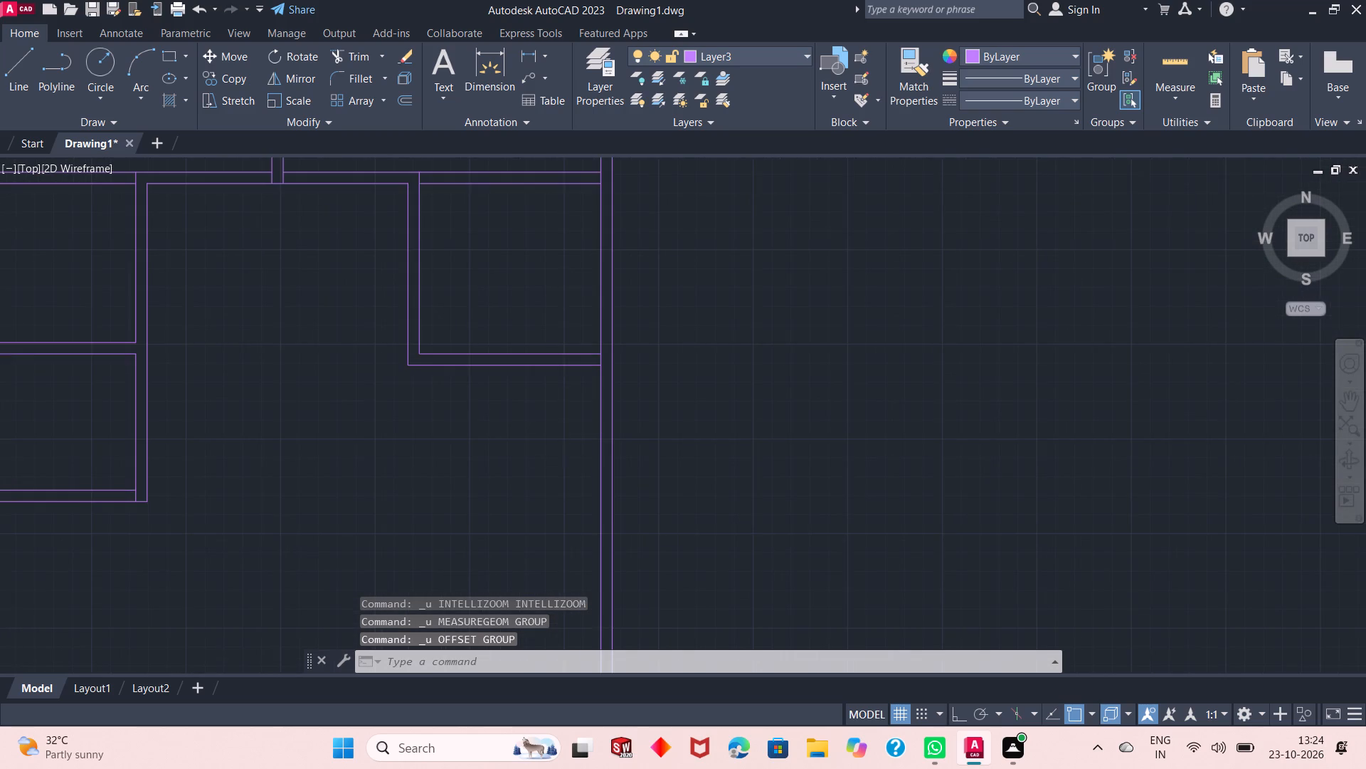
pyautogui.scroll(1, 514, 289)
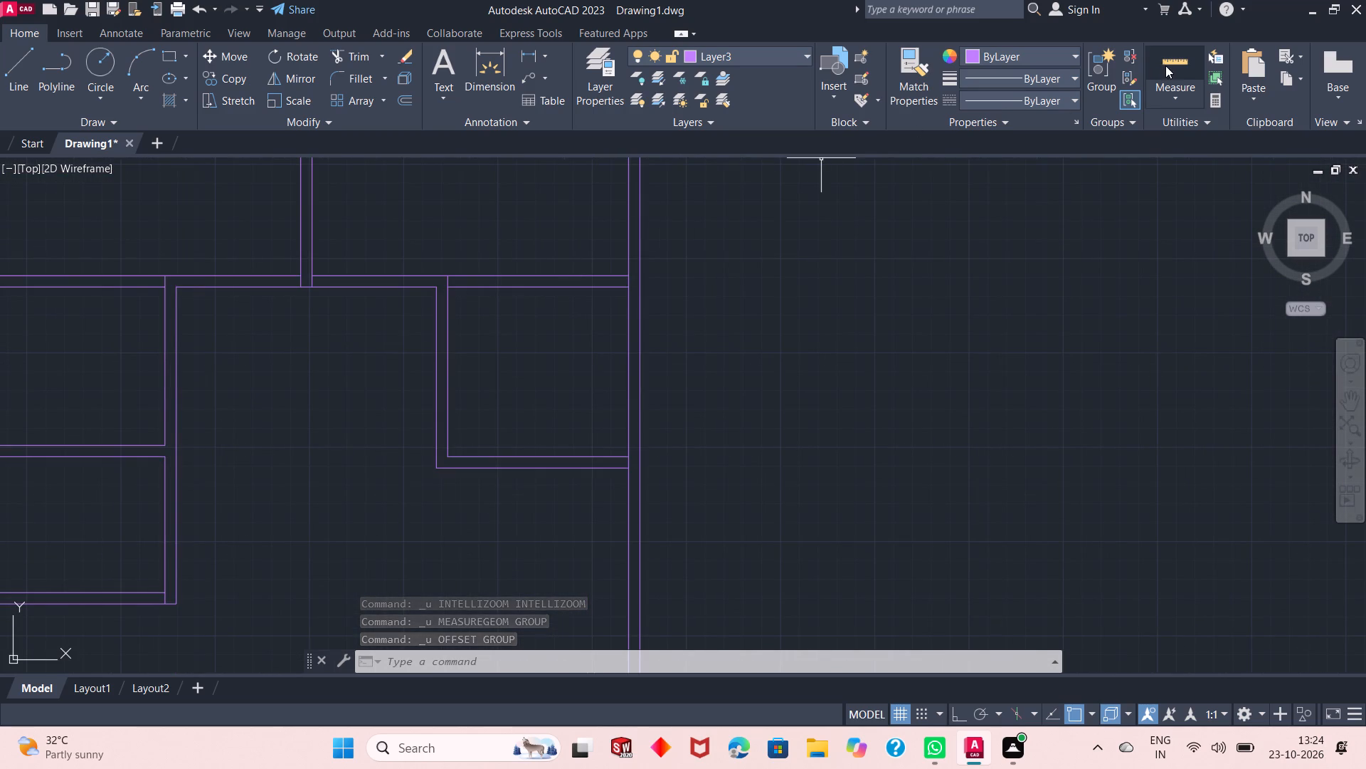
# Measure the inside of the right small room with Quick Measure.
pyautogui.click(1165, 66)
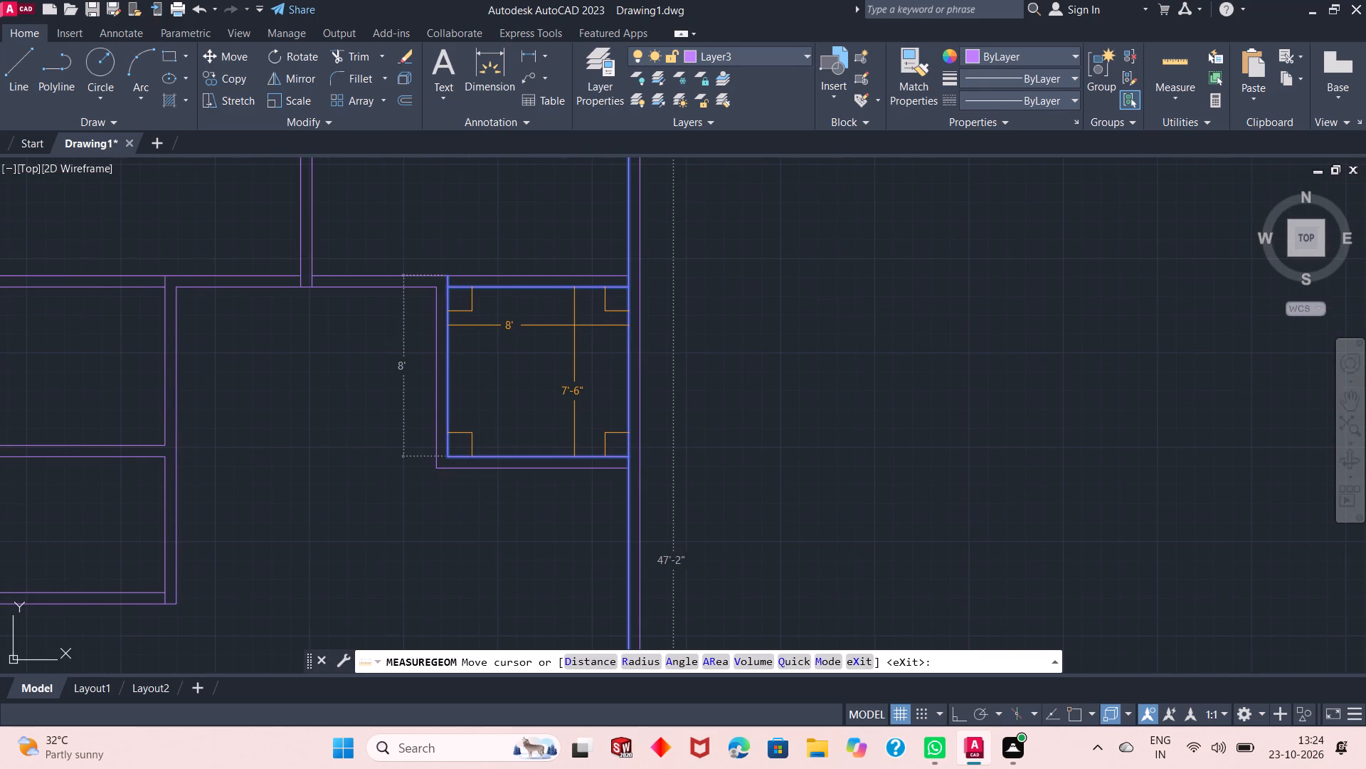
pyautogui.press('Escape')
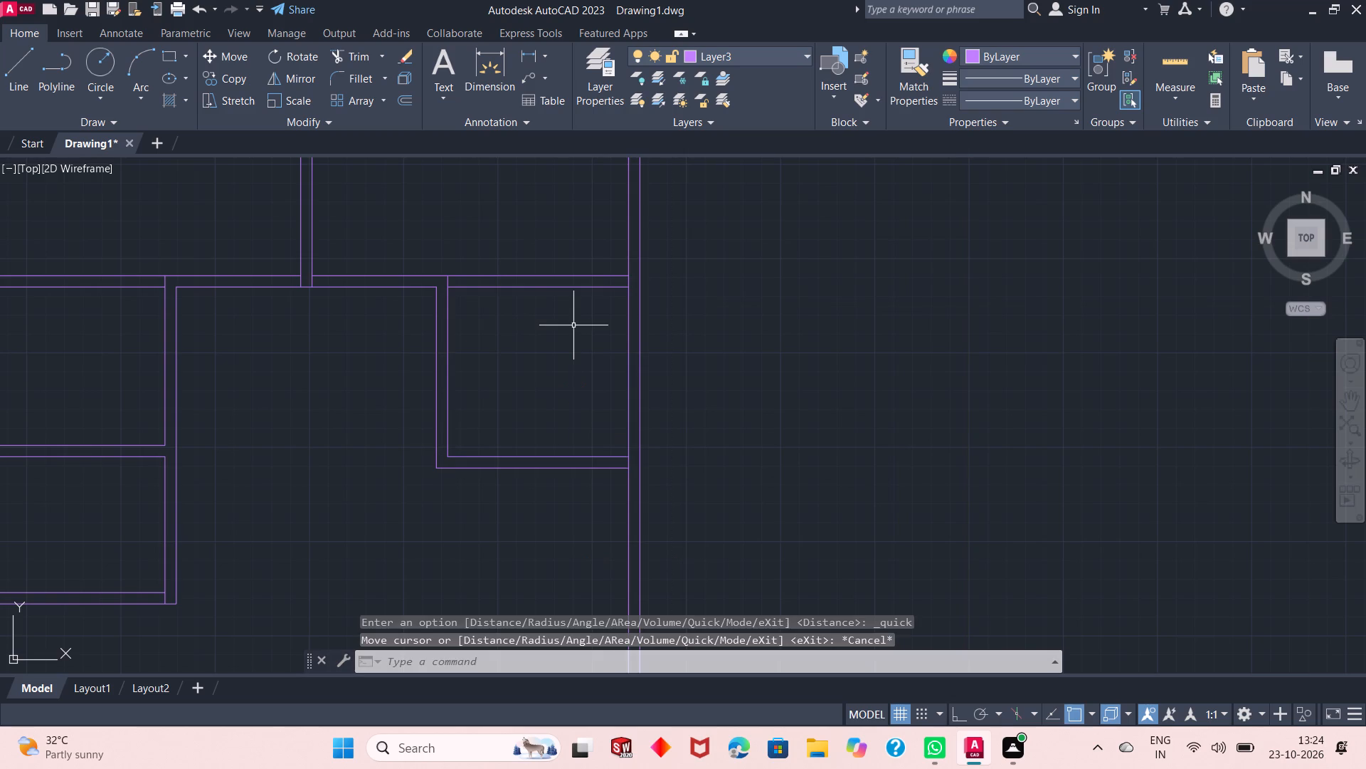
# Undo the trim and the offsets that formed the right small room's lower wall.
pyautogui.hotkey('ctrl', 'z')
pyautogui.hotkey('ctrl', 'z')
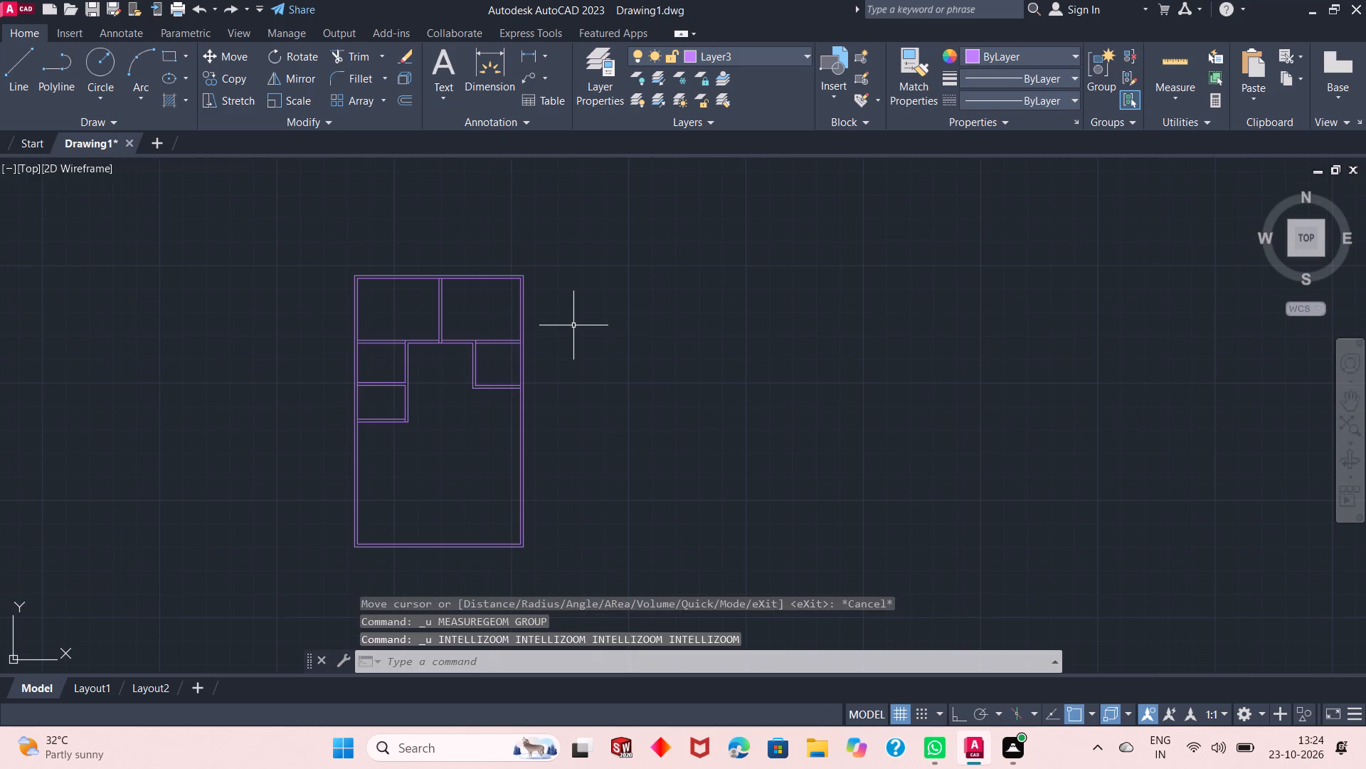
pyautogui.hotkey('ctrl', 'z')
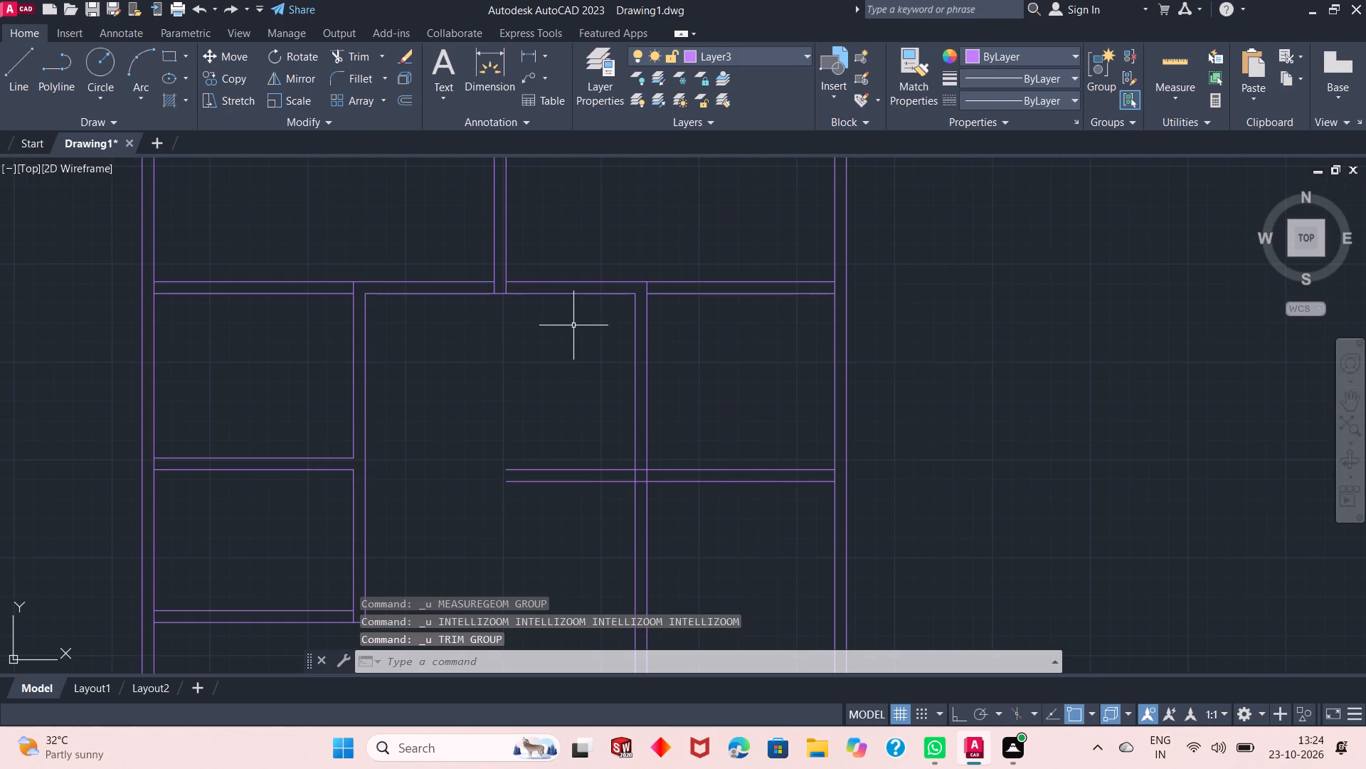
pyautogui.hotkey('ctrl', 'z')
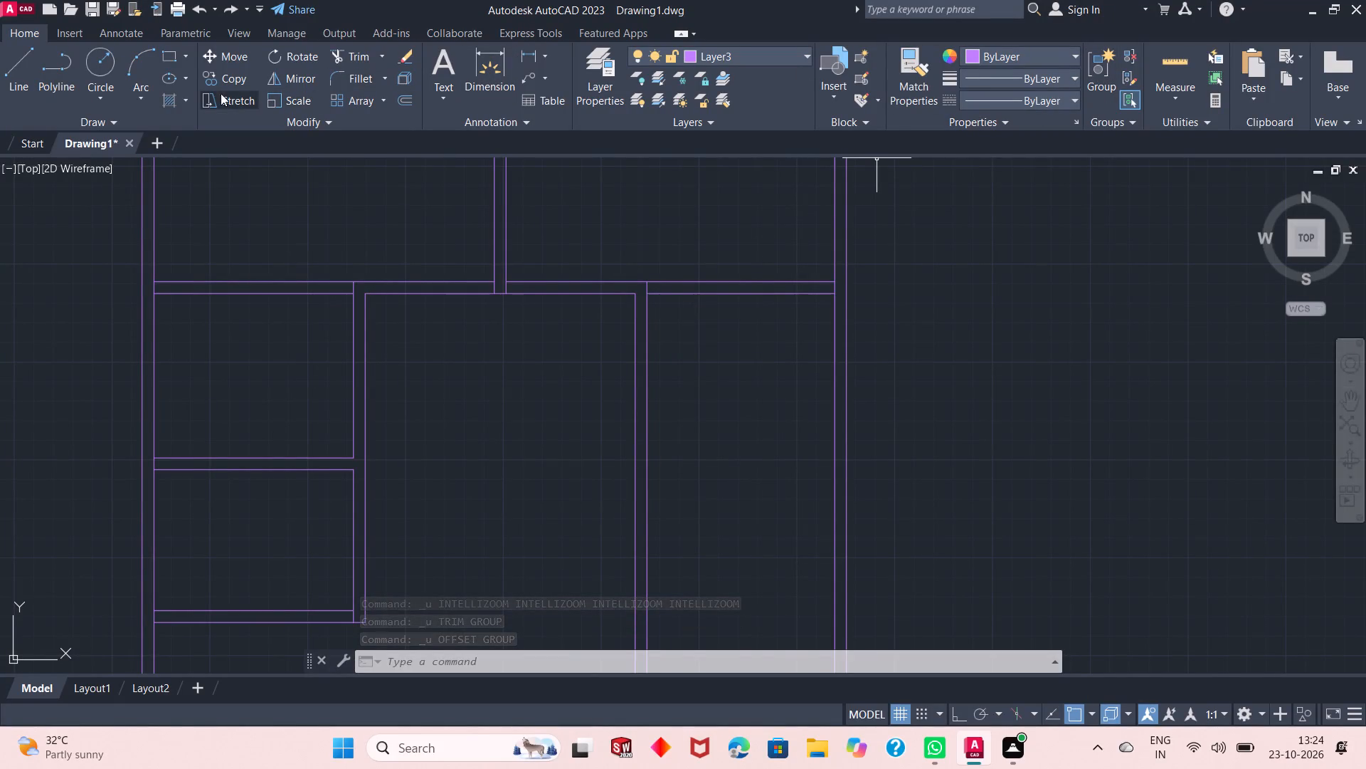
# Offset the upper line of the wall above the right small room 8'6" downward.
pyautogui.click(393, 100)
pyautogui.click(400, 100)
pyautogui.rightClick(404, 210)
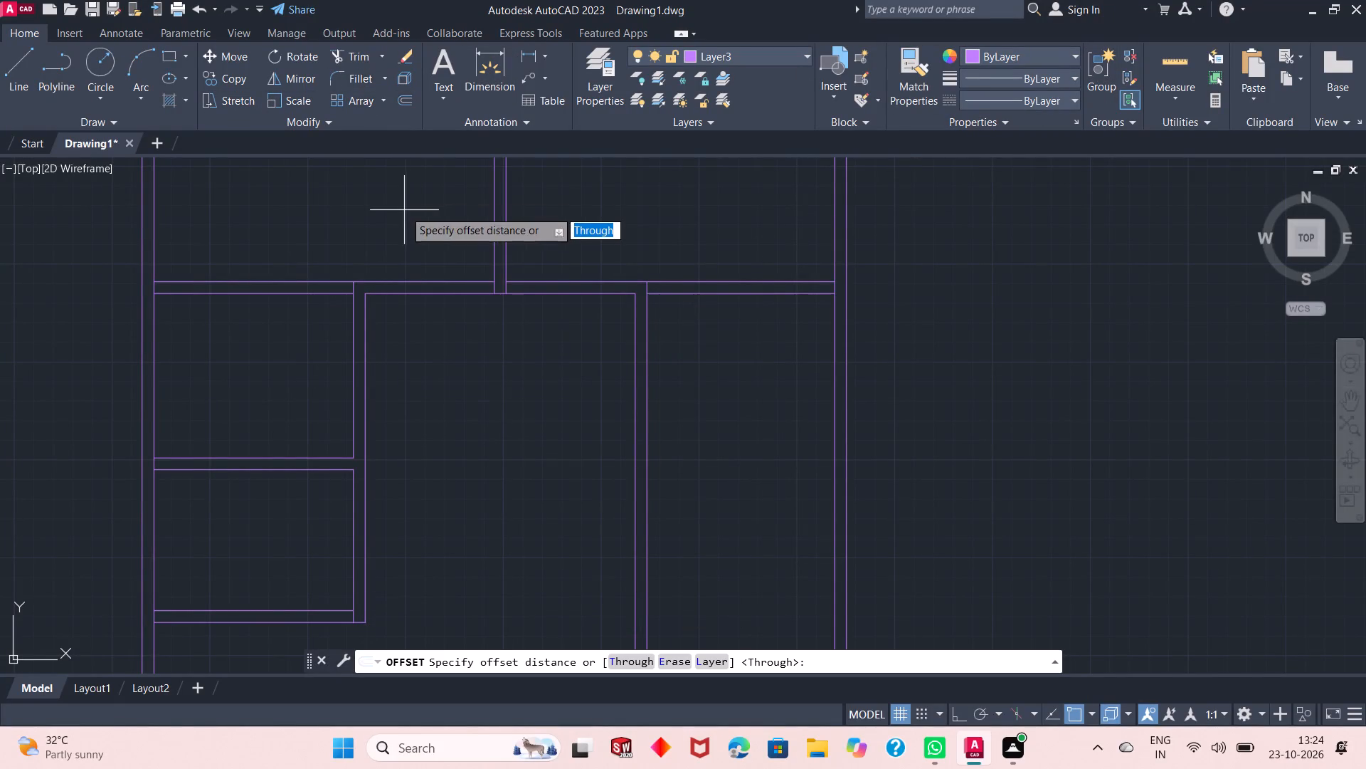
pyautogui.click(431, 220)
pyautogui.click(669, 281)
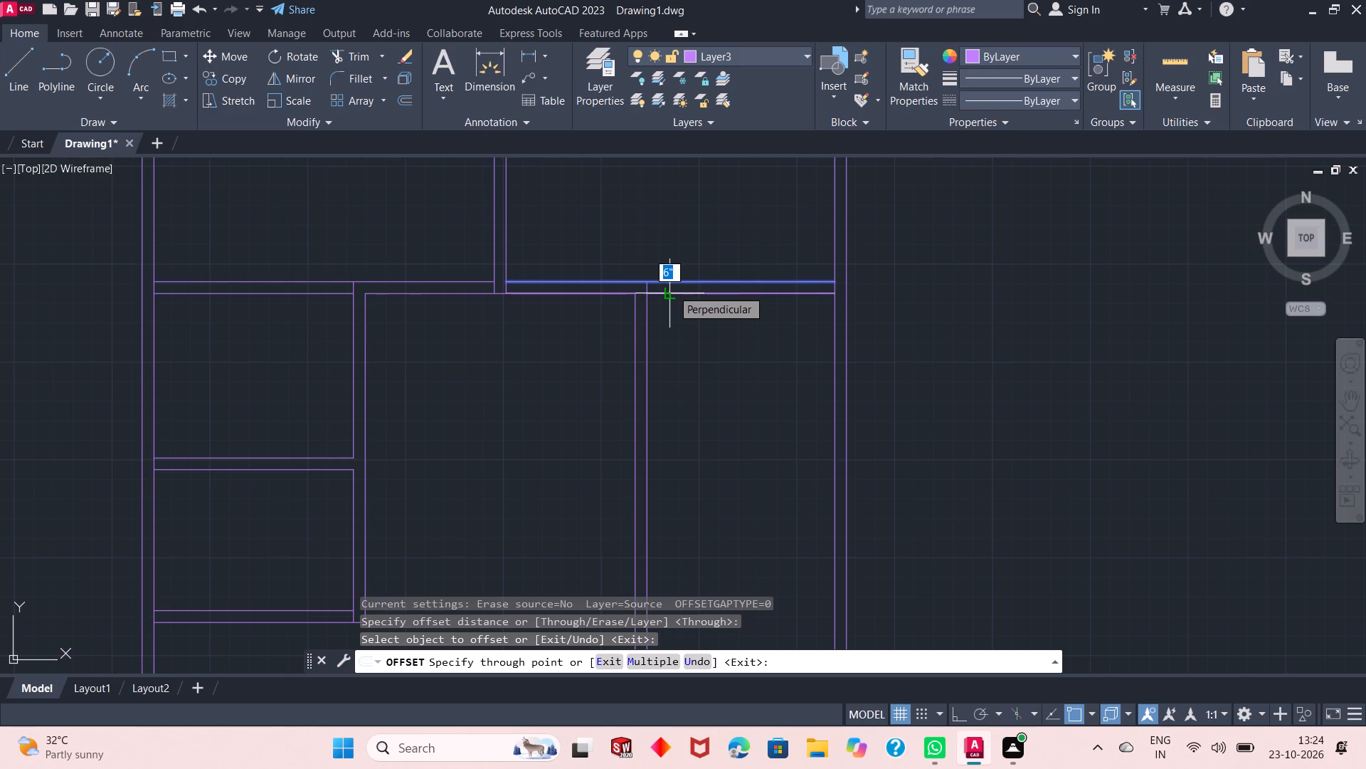
pyautogui.press('8')
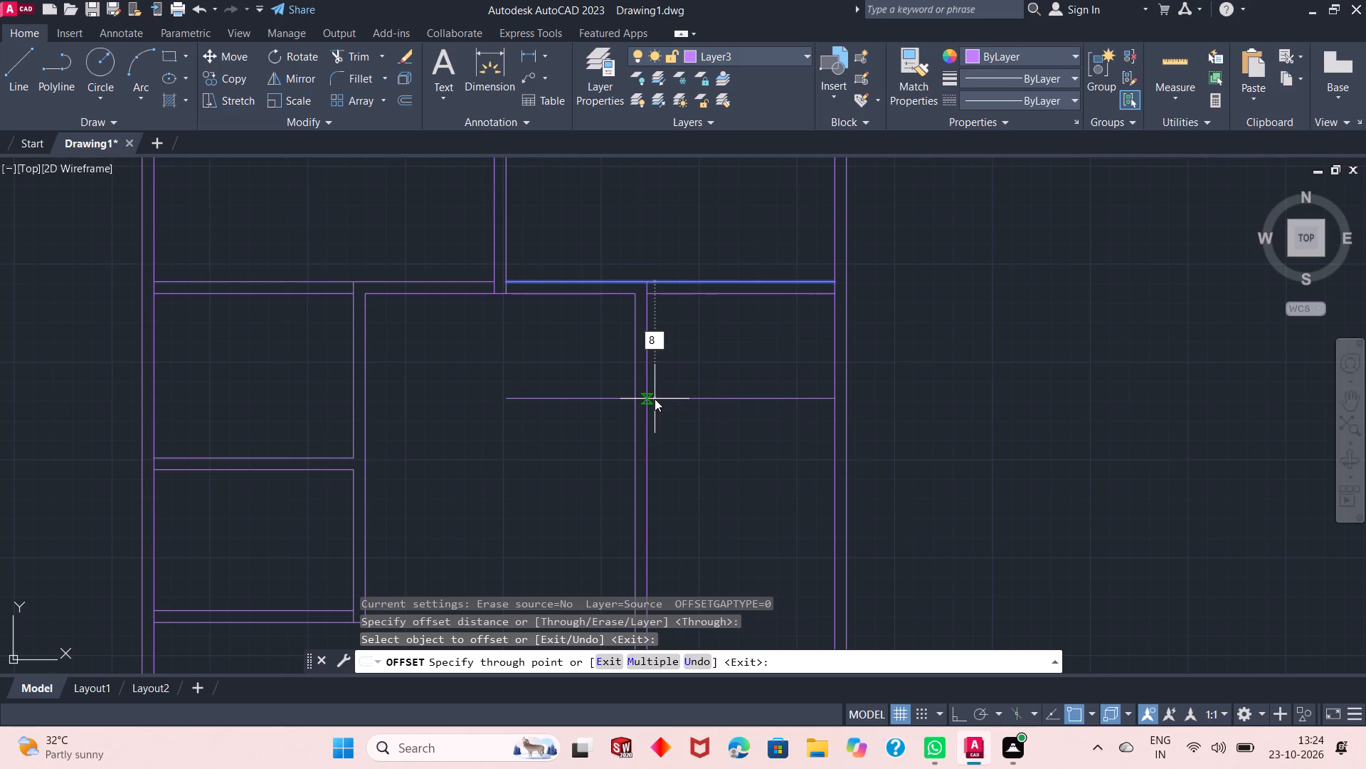
pyautogui.write('\'6"')
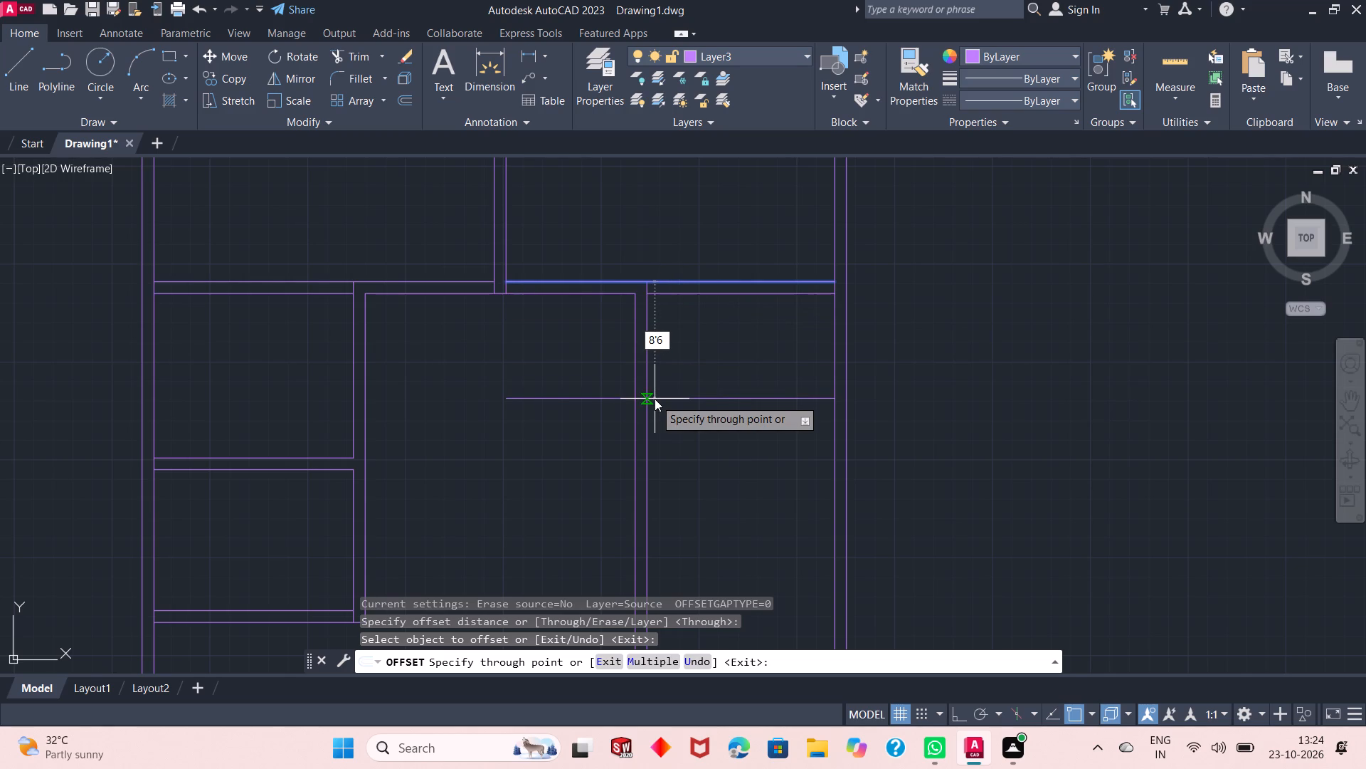
pyautogui.press('Return')
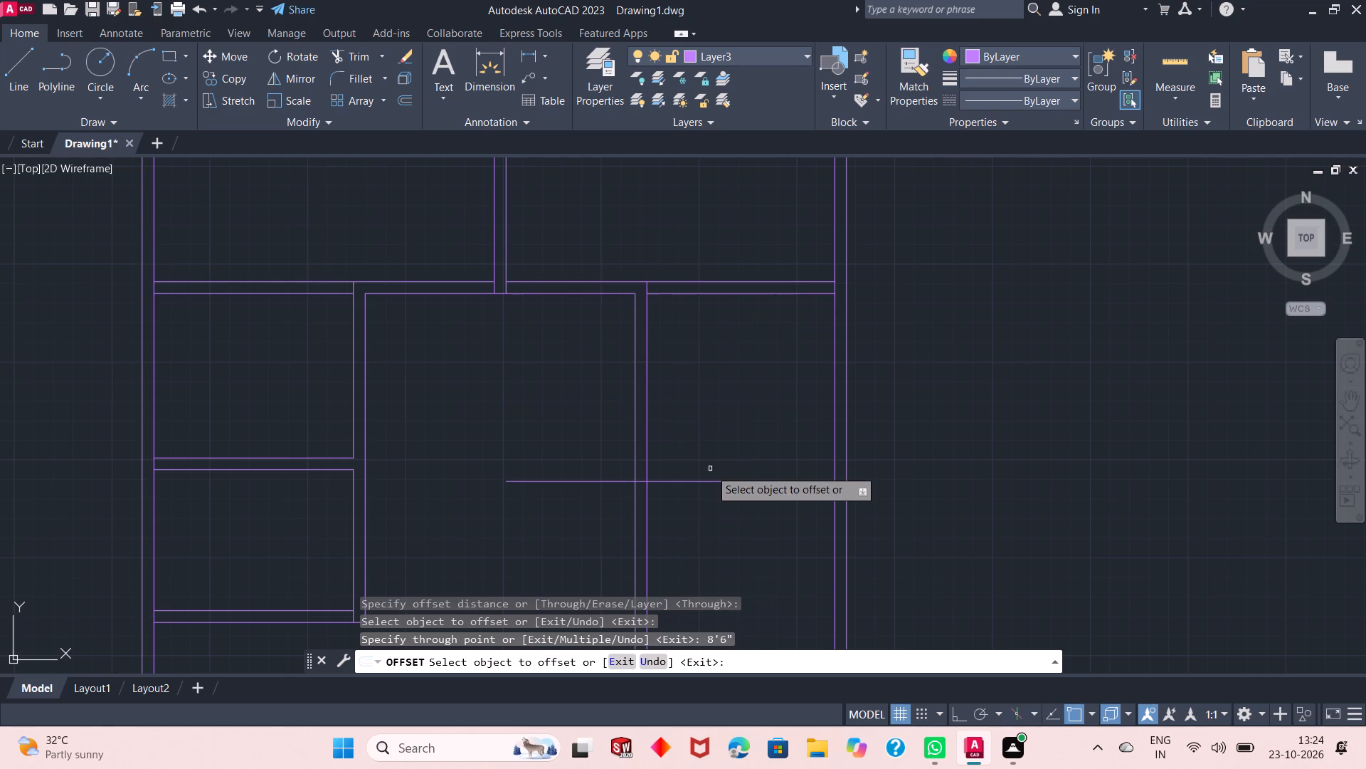
# Offset the new horizontal line 6" downward as the thickness of the right small room's lower wall.
pyautogui.click(725, 483)
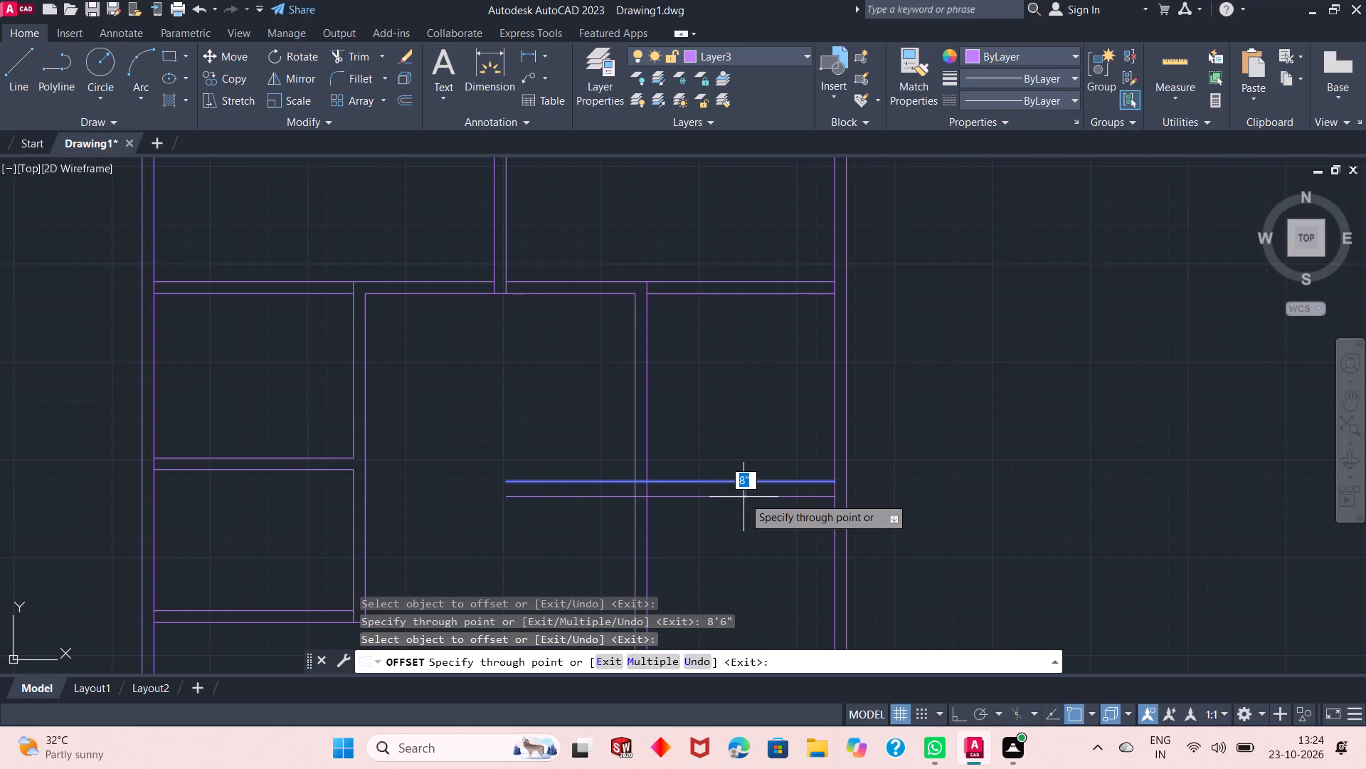
pyautogui.press('6')
pyautogui.hotkey('shift', '"')
pyautogui.press('Return')
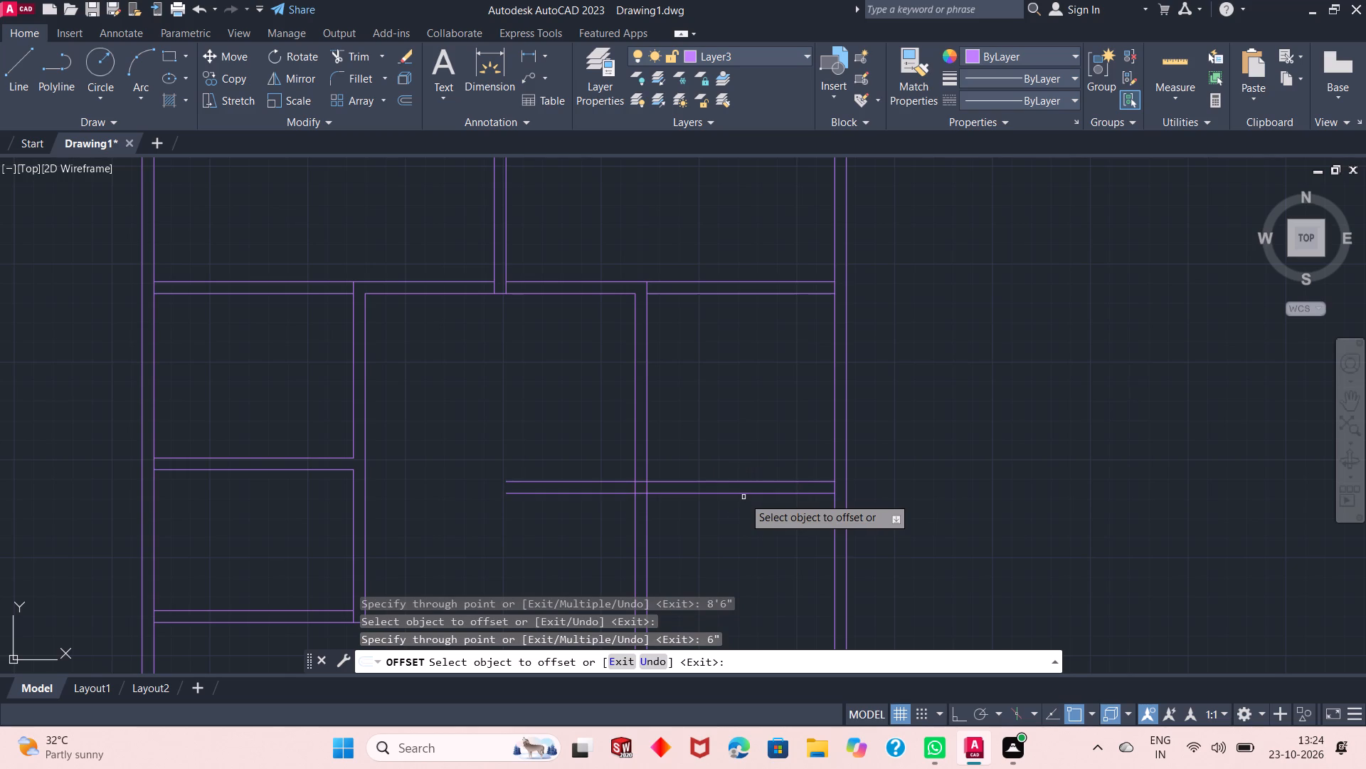
pyautogui.moveTo(887, 391); pyautogui.dragTo(877, 397, button='right')
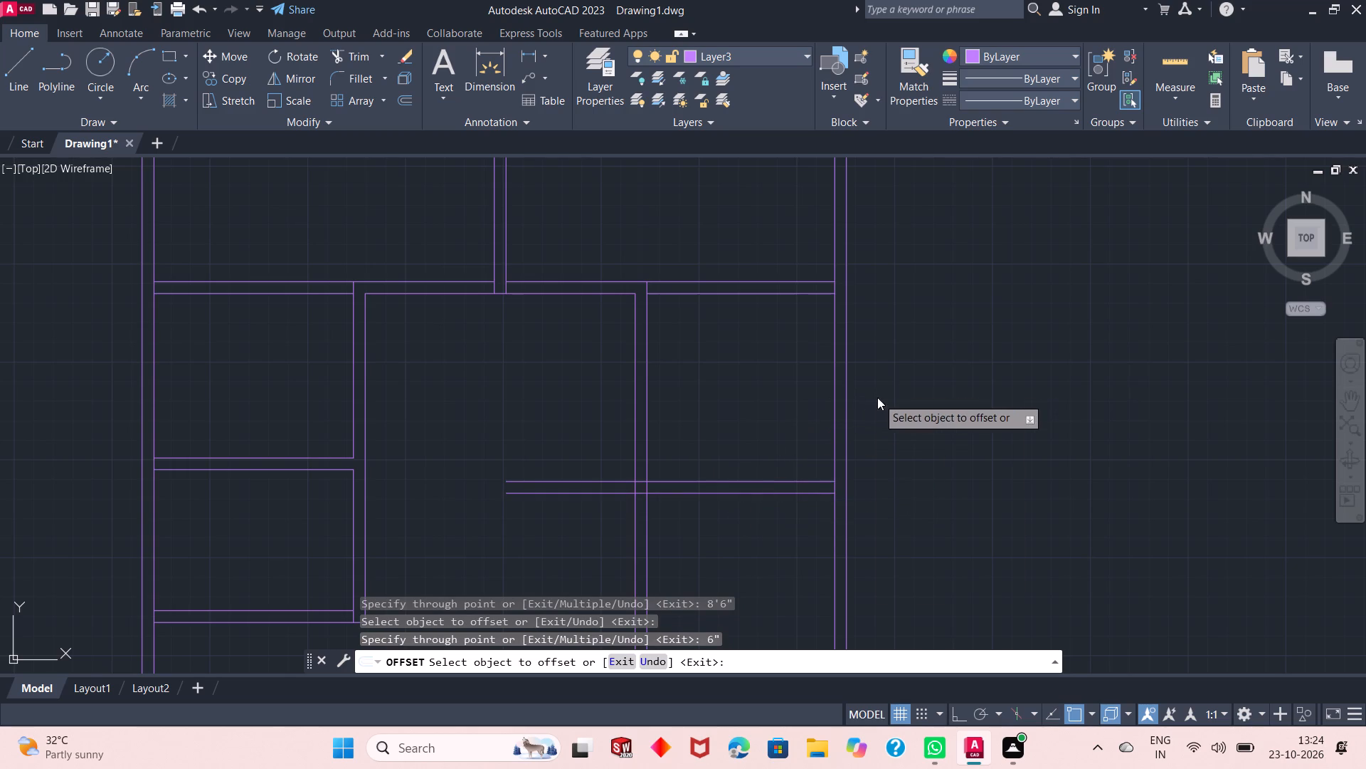
pyautogui.click(899, 408)
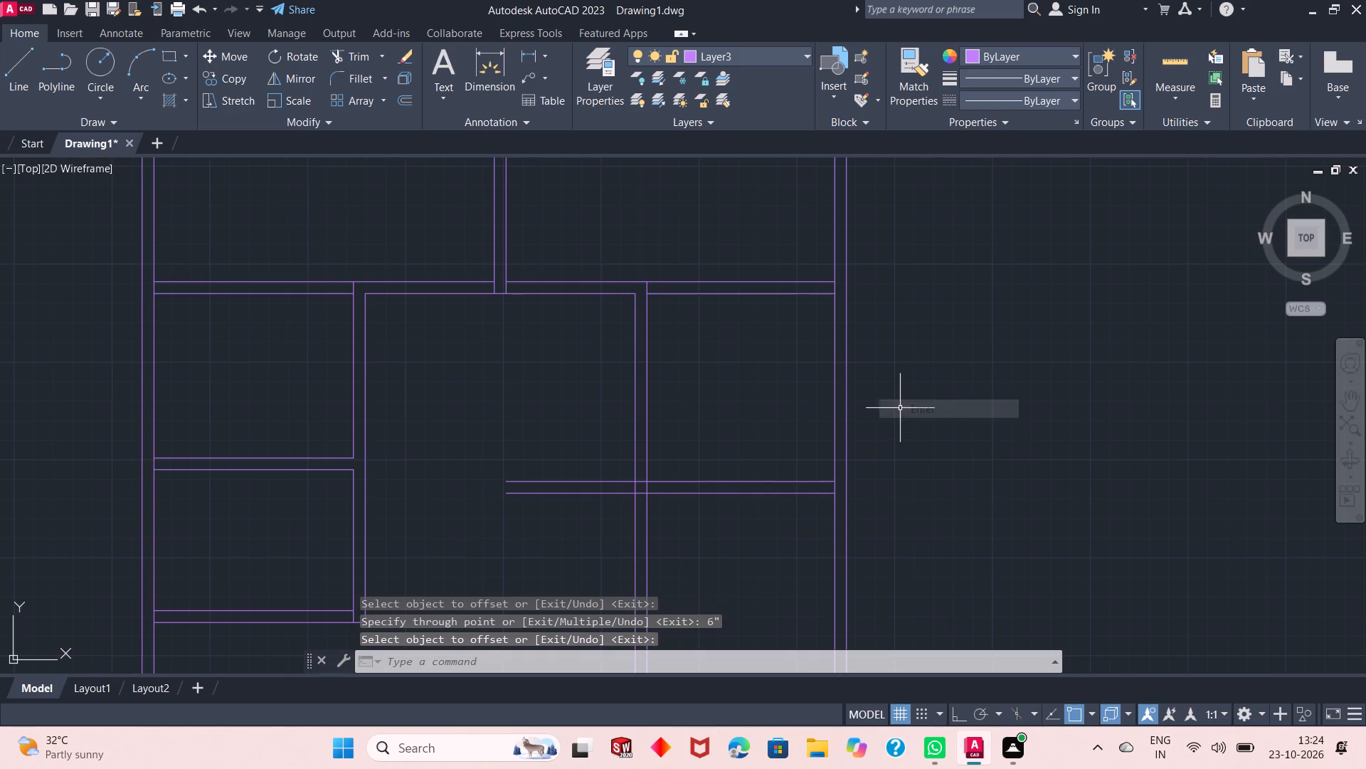
# Measure the inside of the resized right small room with Quick Measure.
pyautogui.click(1188, 69)
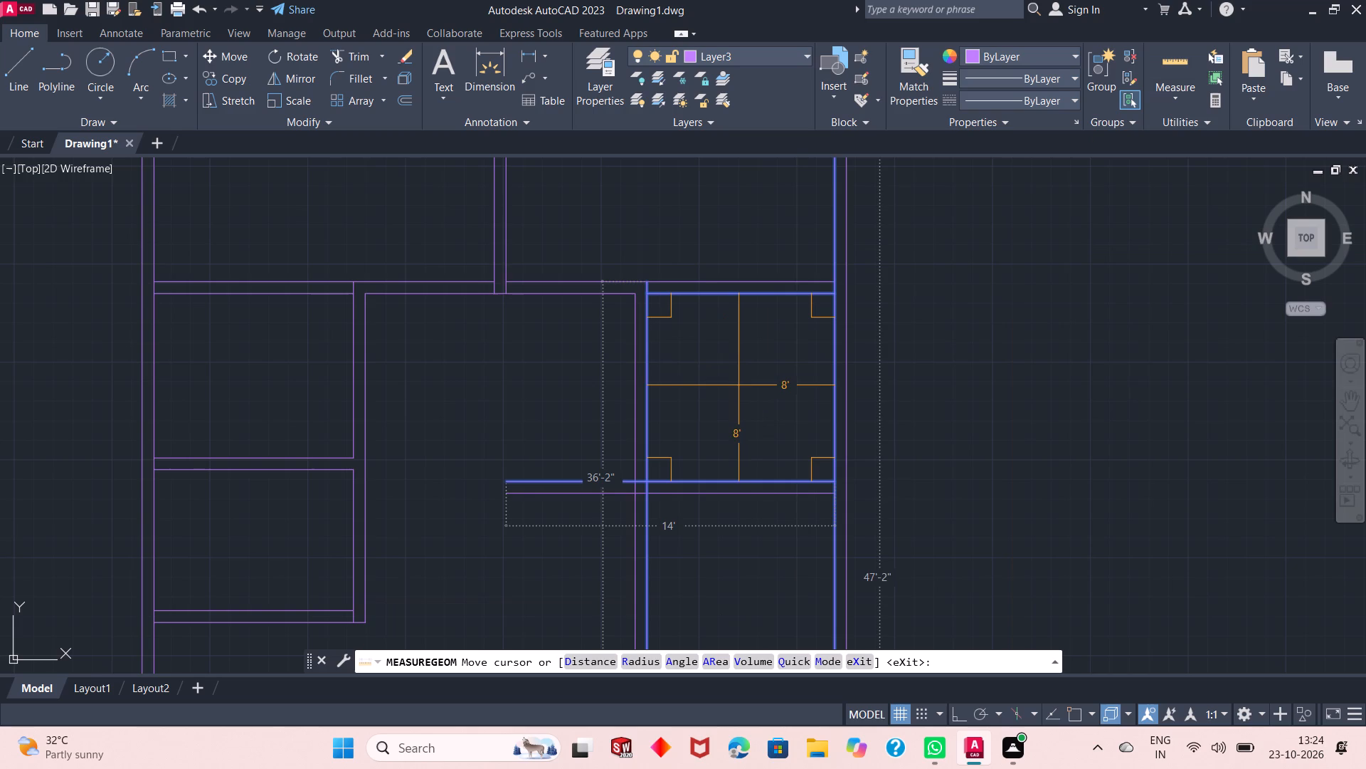
pyautogui.rightClick(943, 317)
pyautogui.click(976, 326)
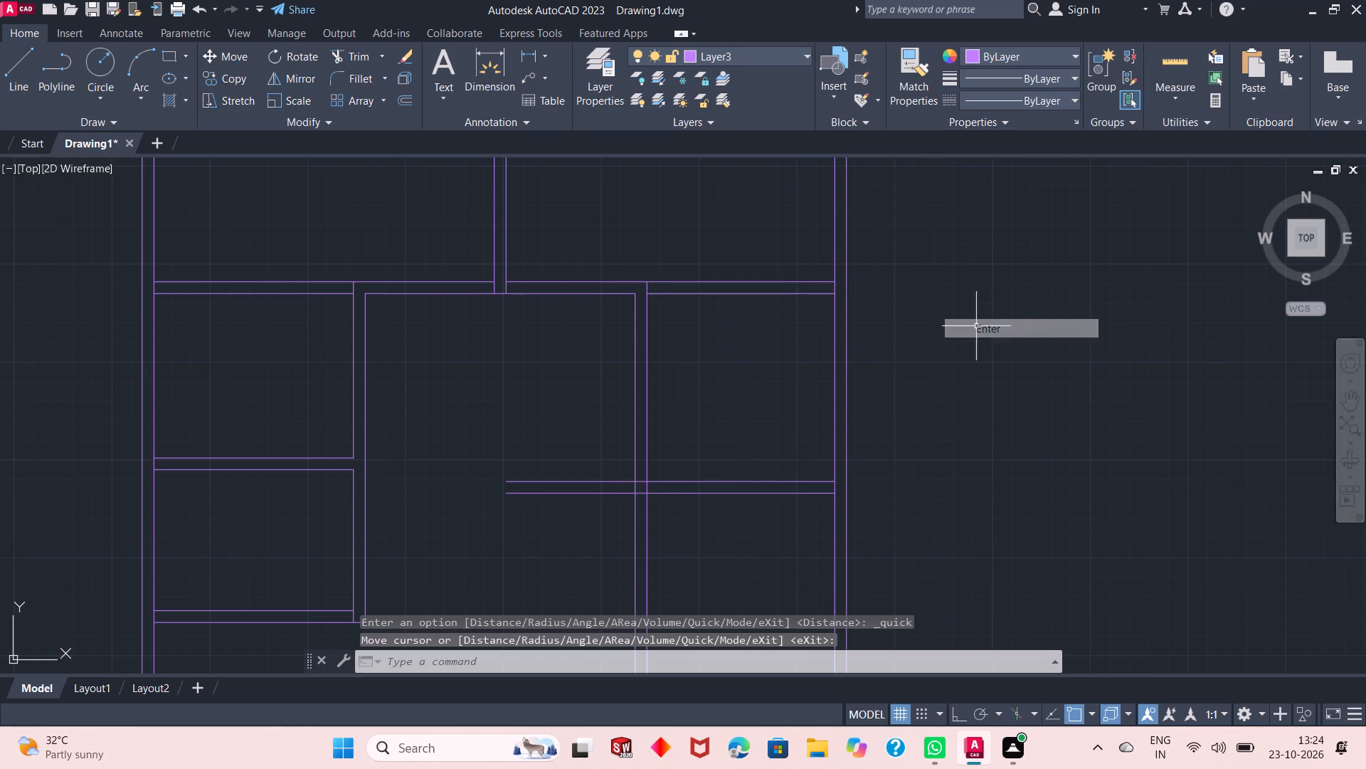
# Trim the lower wall's leftward overhang, its corner overlap and the vertical wall lines below the right small room.
pyautogui.click(372, 54)
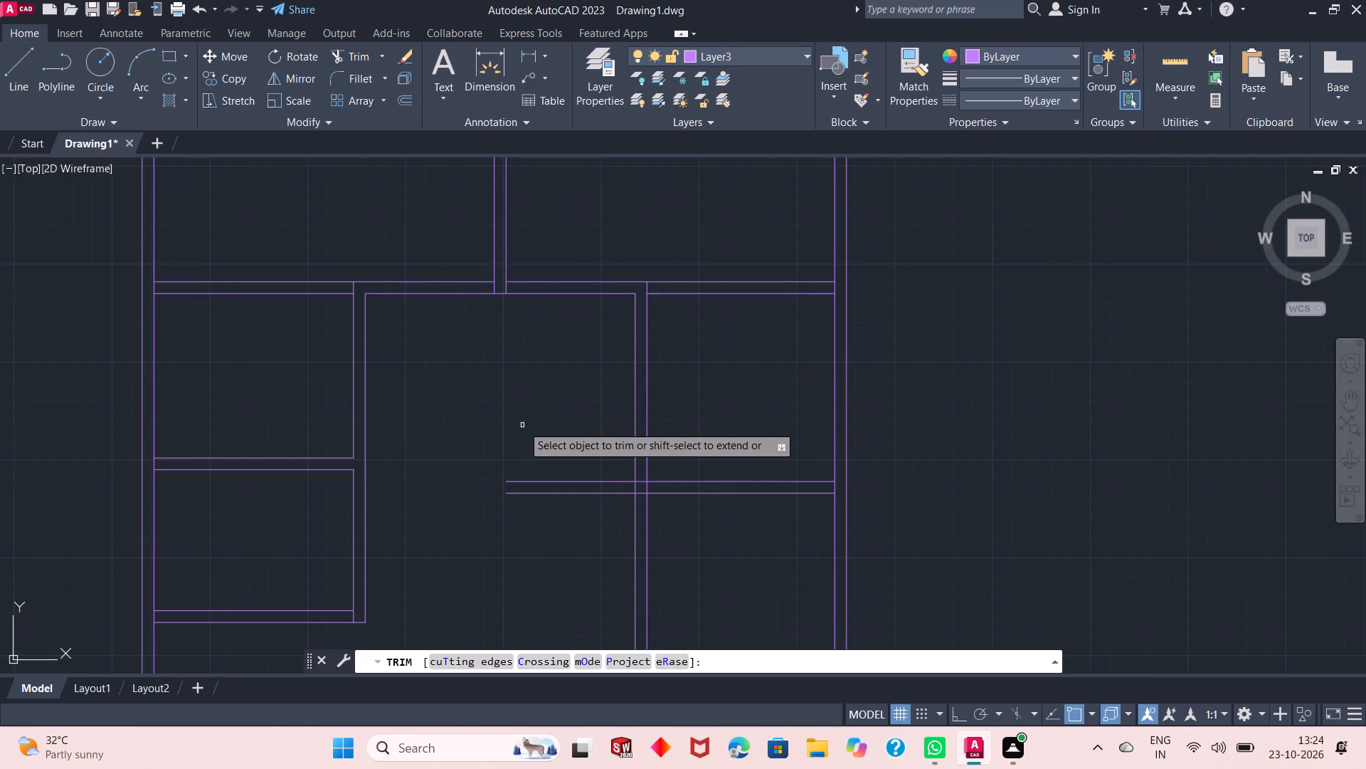
pyautogui.click(529, 426)
pyautogui.click(534, 508)
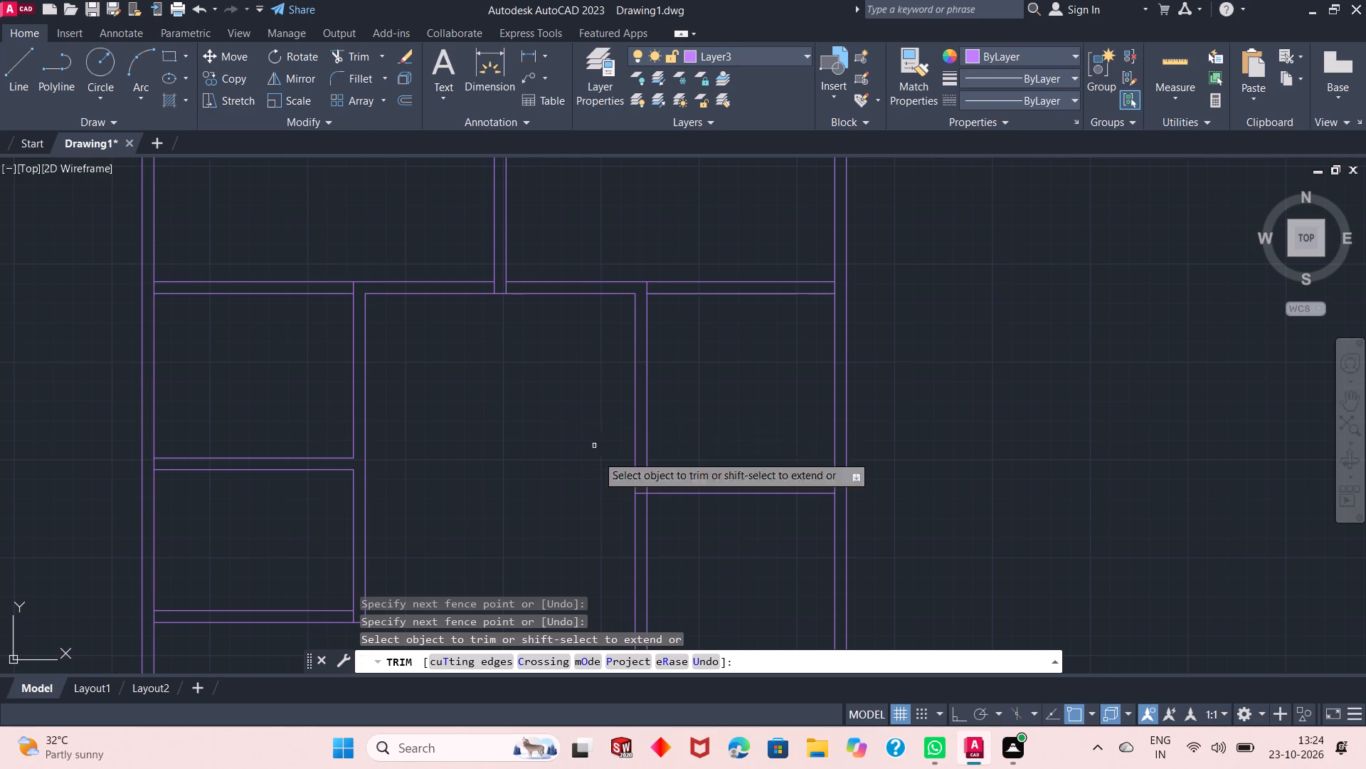
pyautogui.scroll(2, 648, 521)
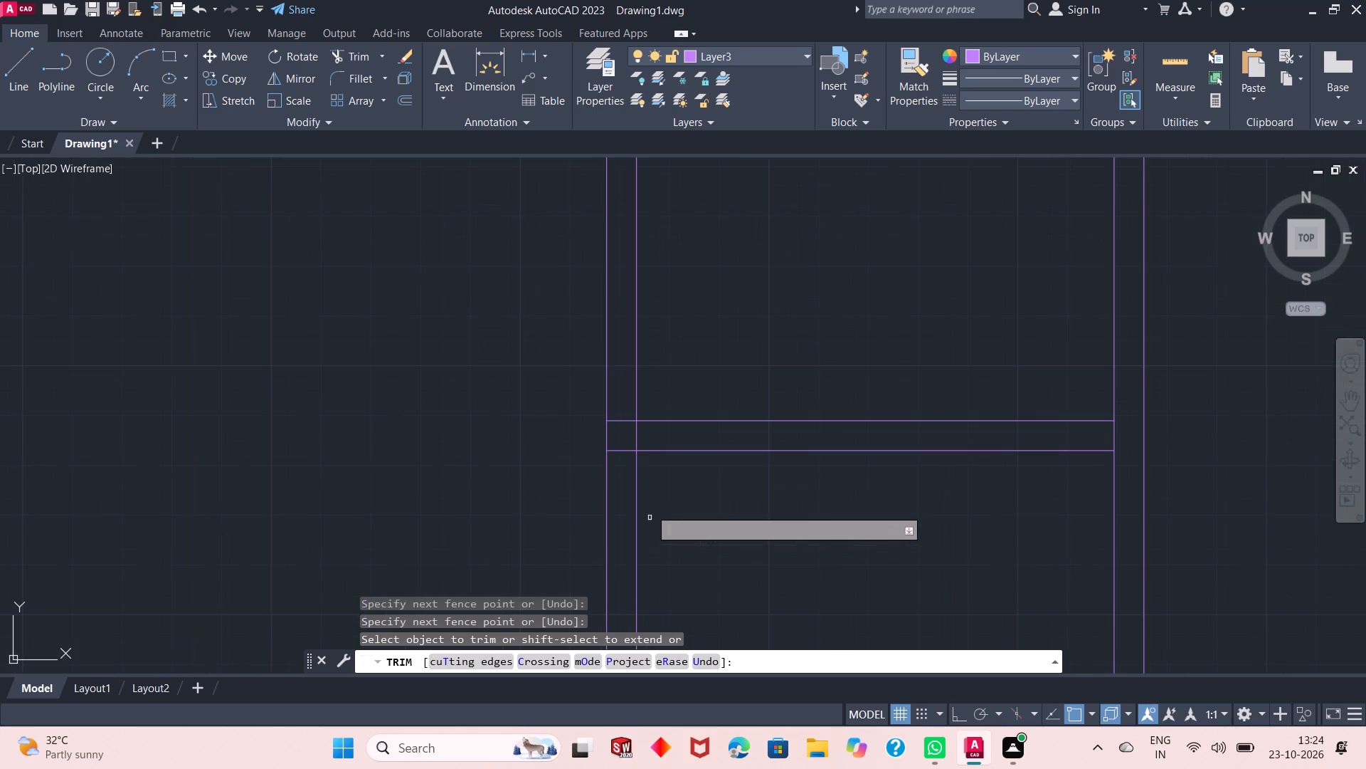
pyautogui.moveTo(657, 436); pyautogui.dragTo(618, 406)
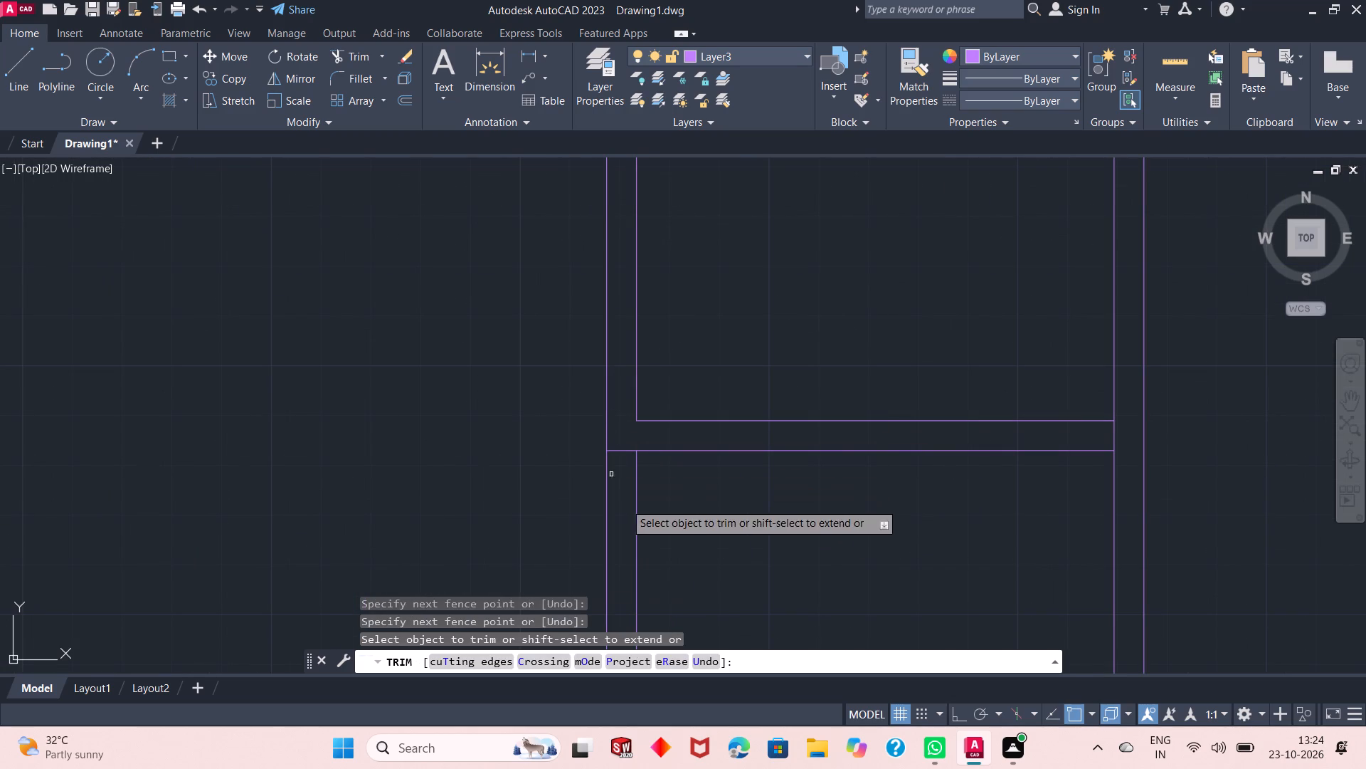
pyautogui.click(658, 526)
pyautogui.click(563, 540)
pyautogui.scroll(-2, 540, 442)
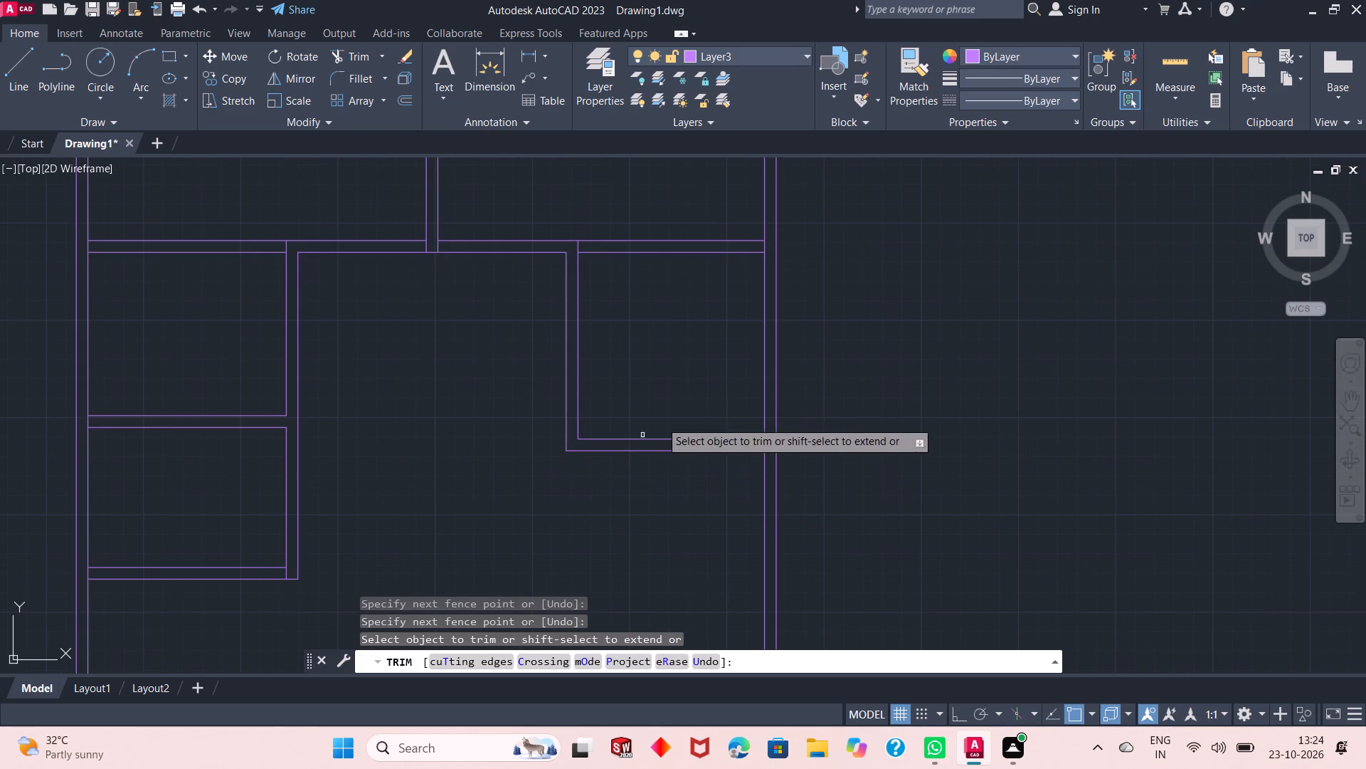
pyautogui.rightClick(810, 233)
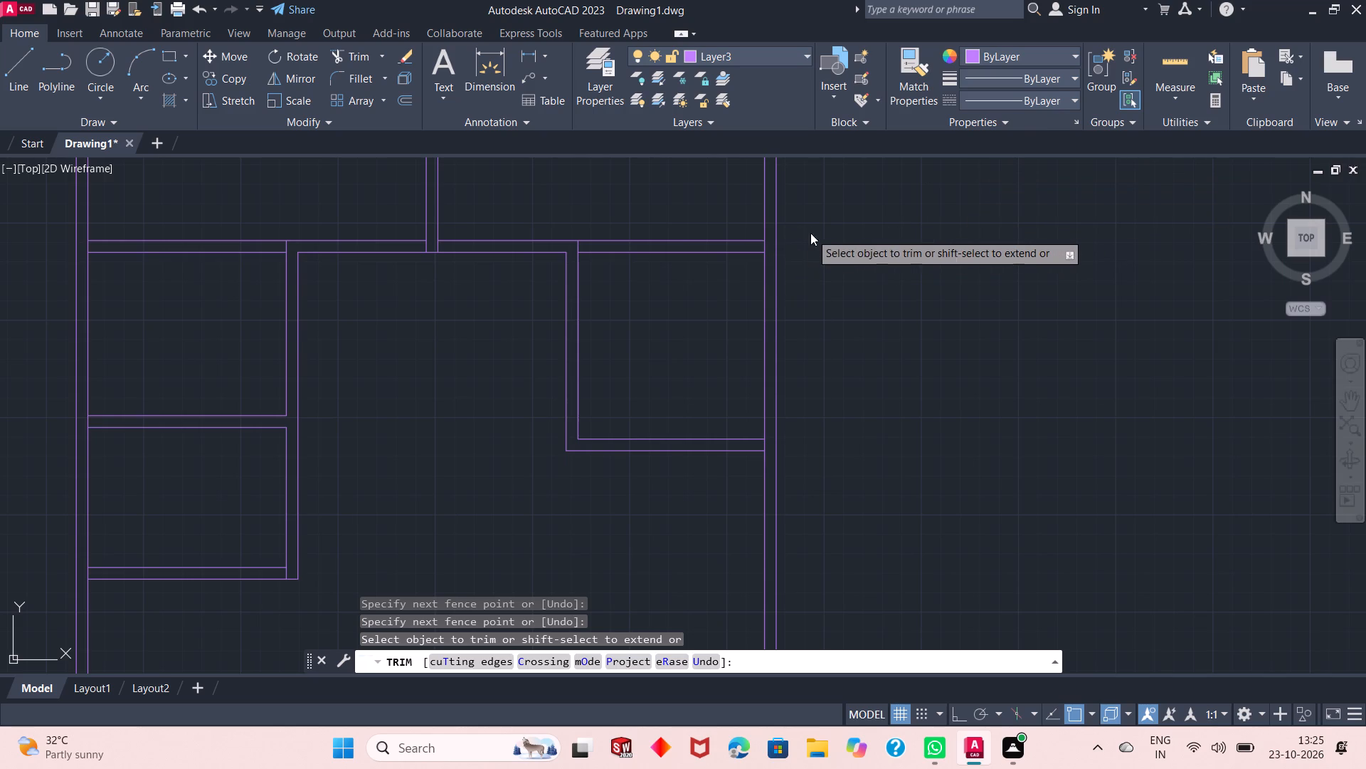
pyautogui.click(836, 241)
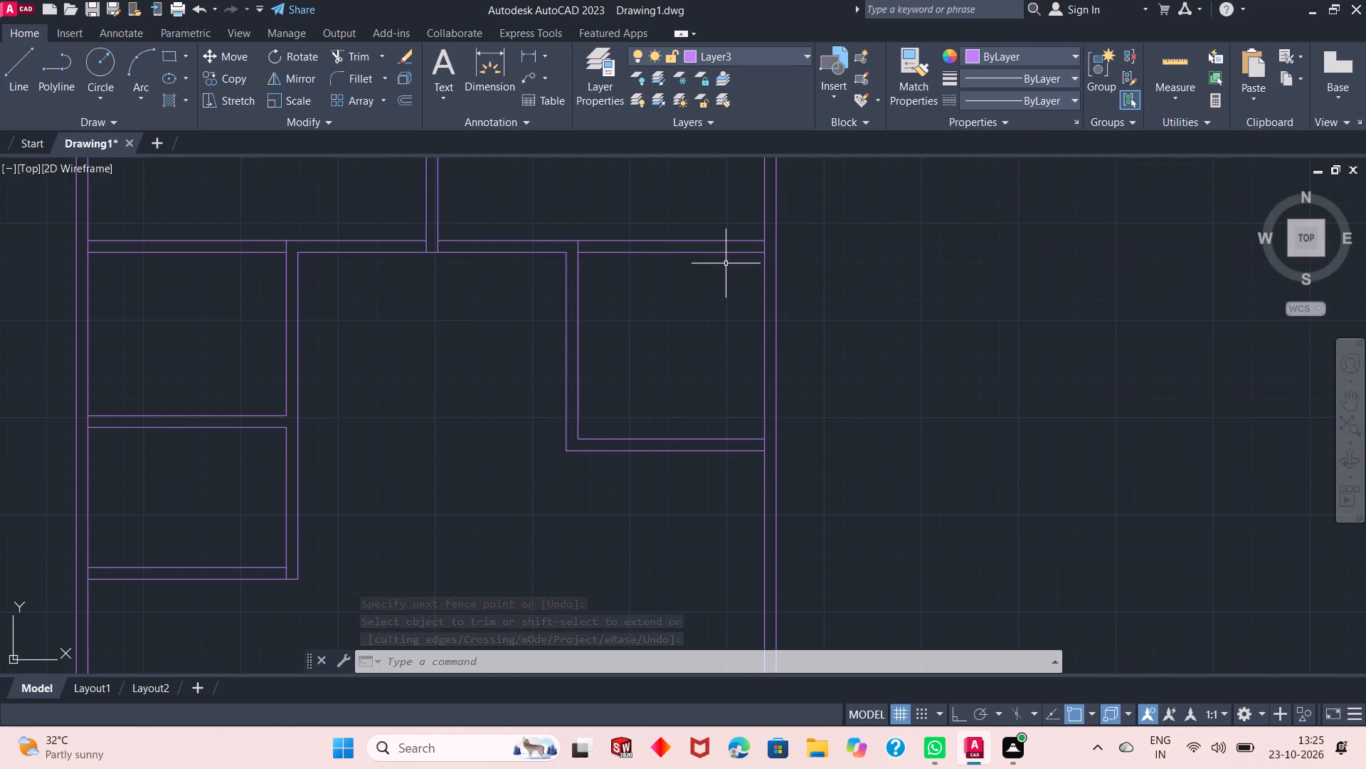
# Offset the left outer wall's inner line 18'6" to the right, and offset that new line 6" right to form a vertical partition.
pyautogui.scroll(1, 726, 263)
pyautogui.scroll(-4, 719, 251)
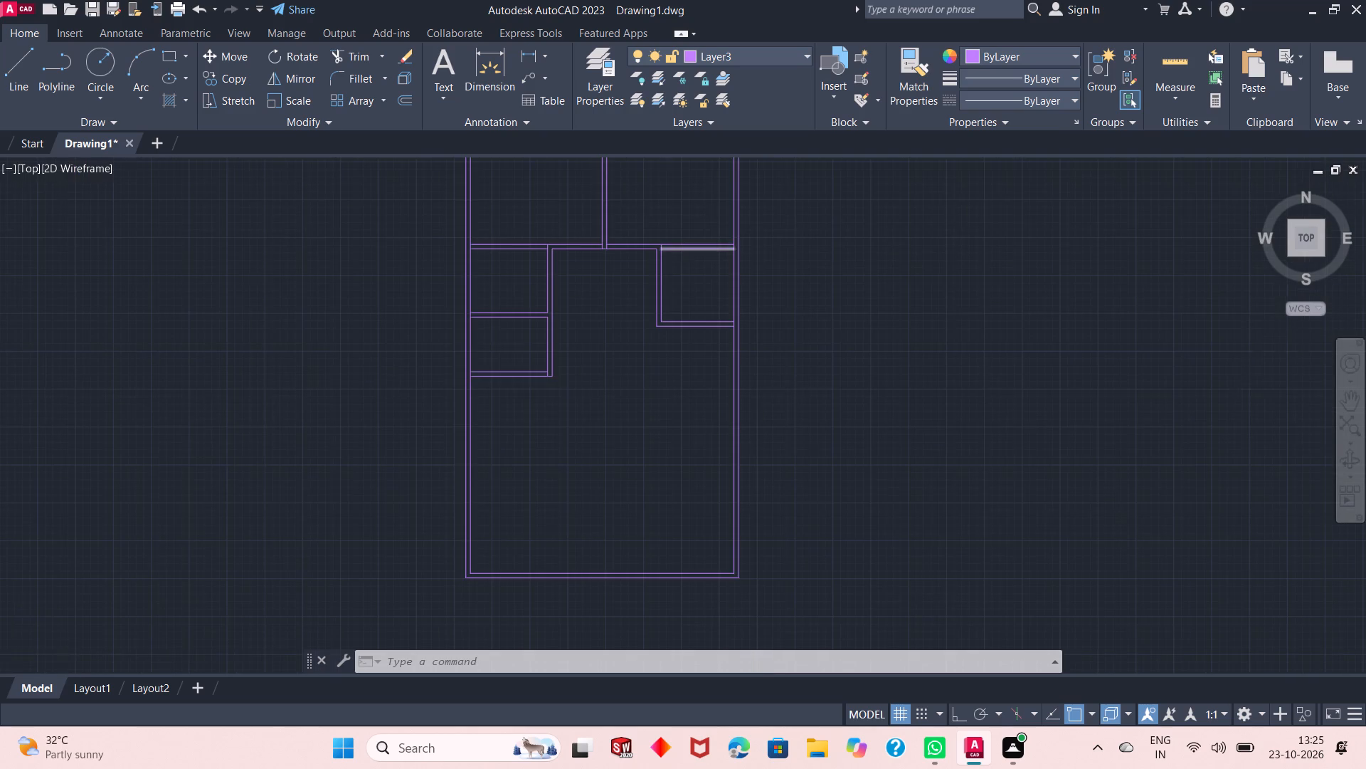
pyautogui.scroll(1, 660, 445)
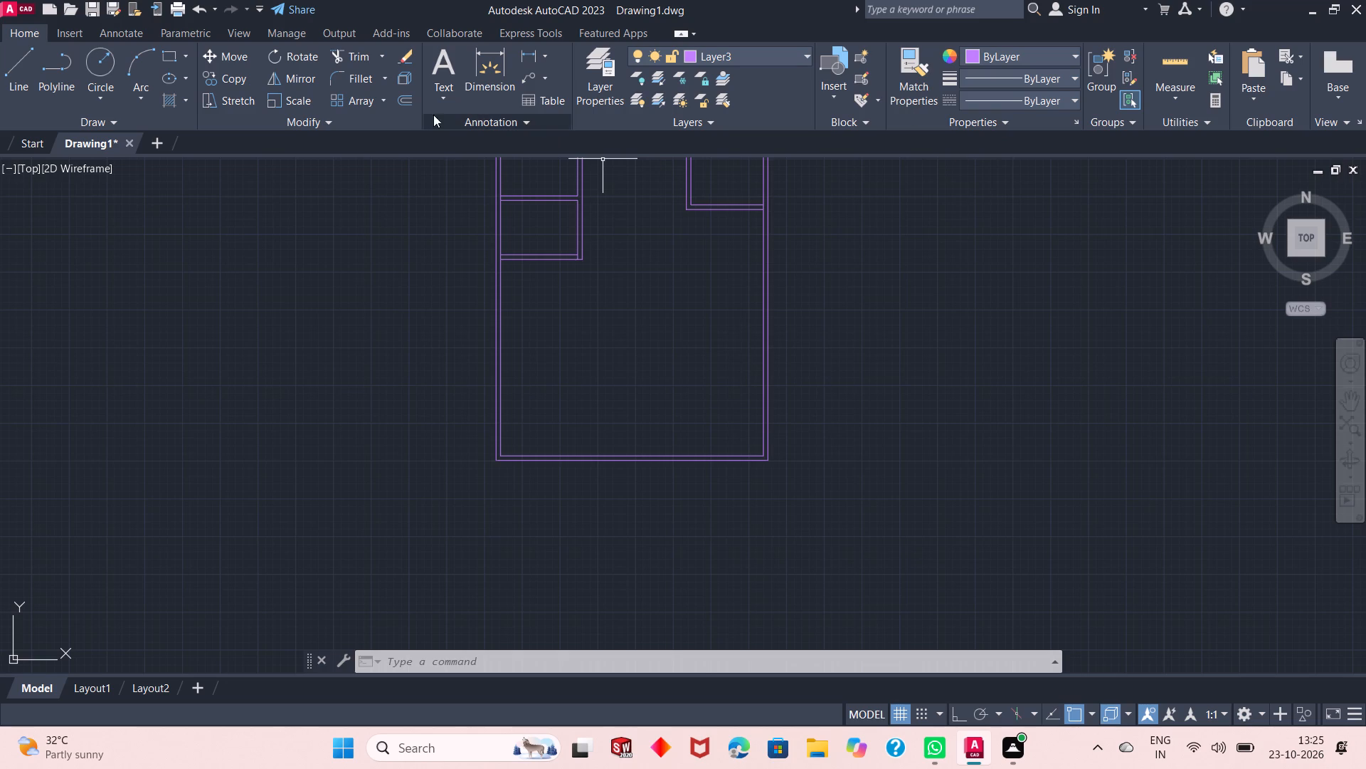
pyautogui.click(396, 98)
pyautogui.rightClick(376, 213)
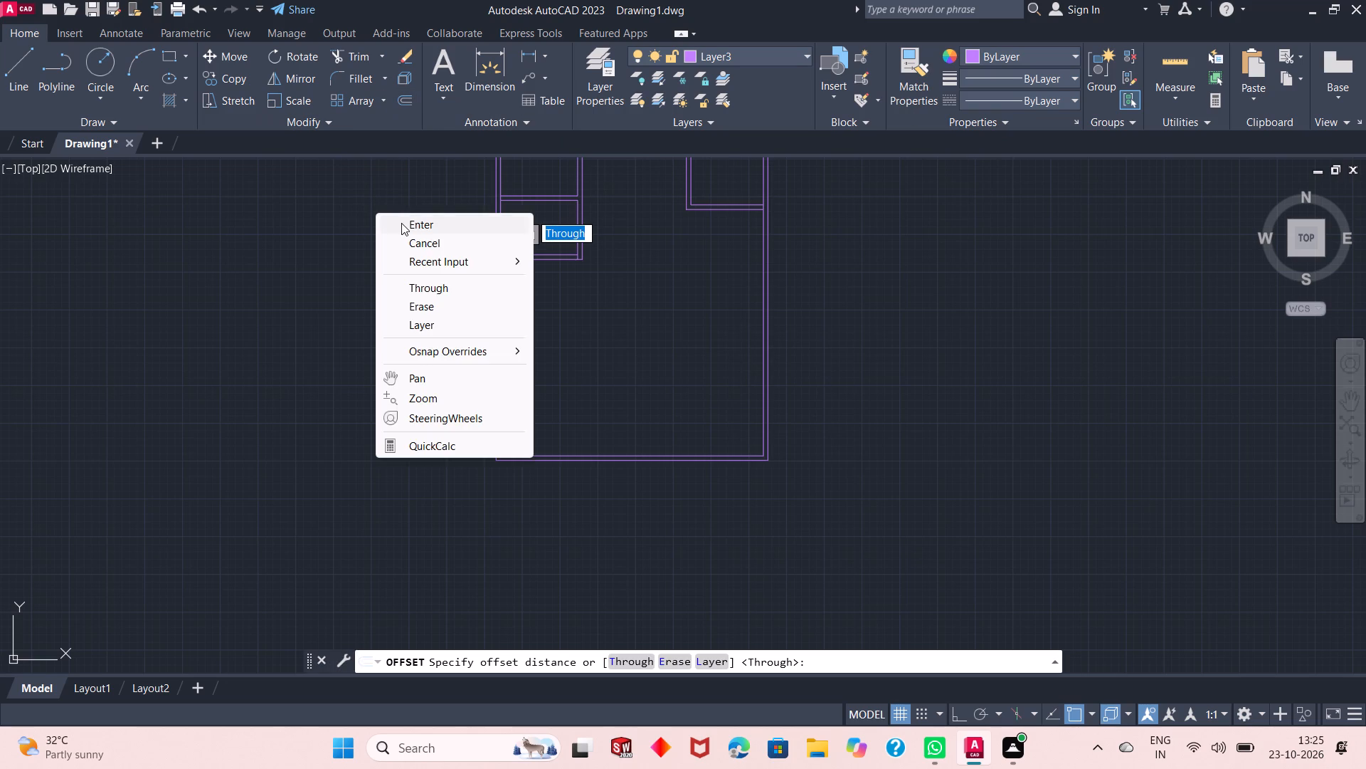
pyautogui.click(402, 224)
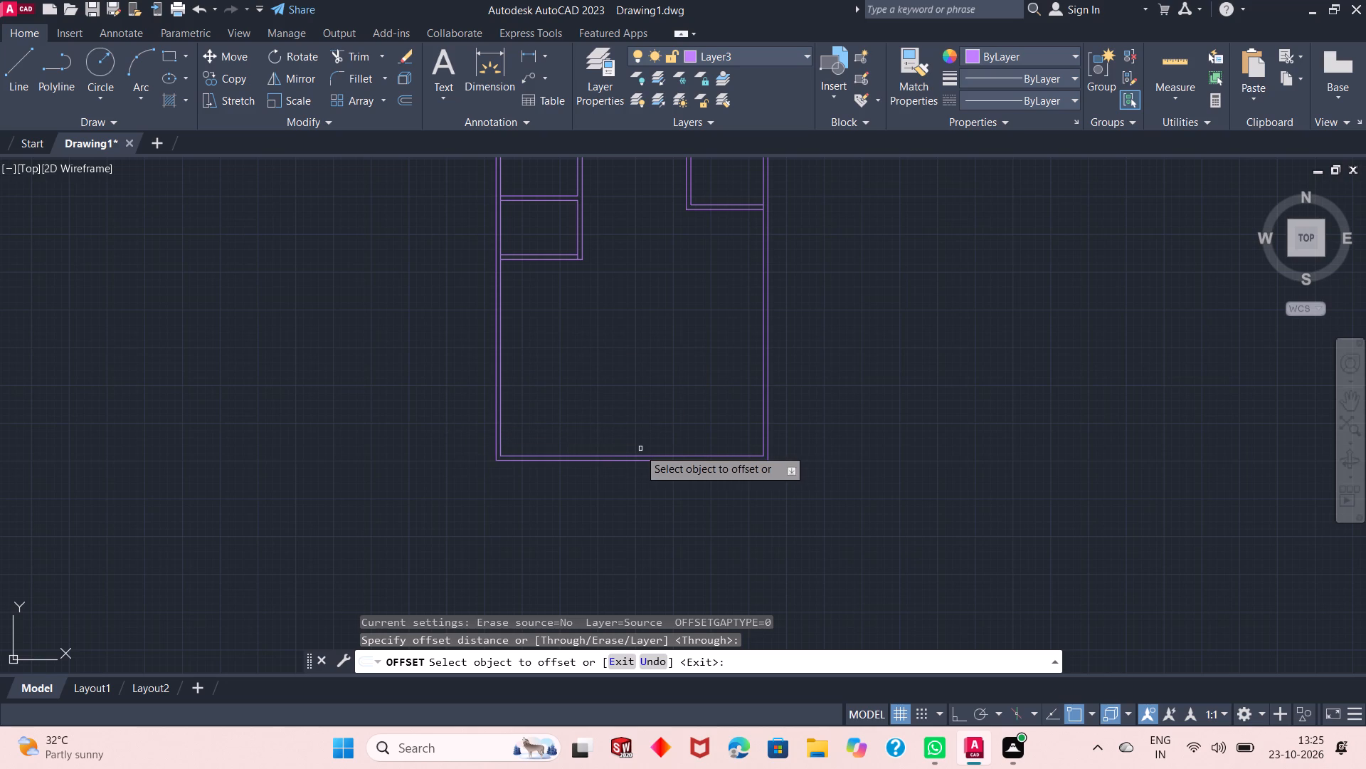
pyautogui.click(500, 353)
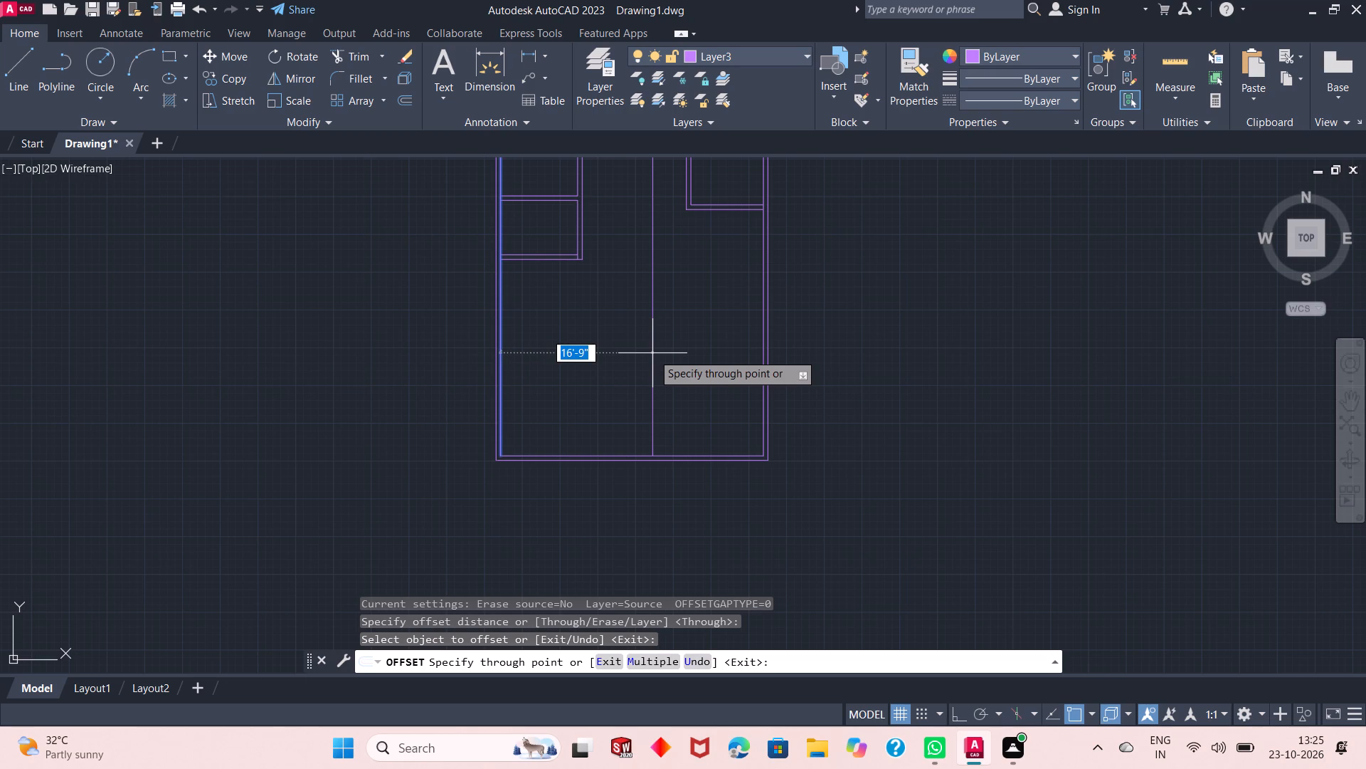
pyautogui.write('18\'6"')
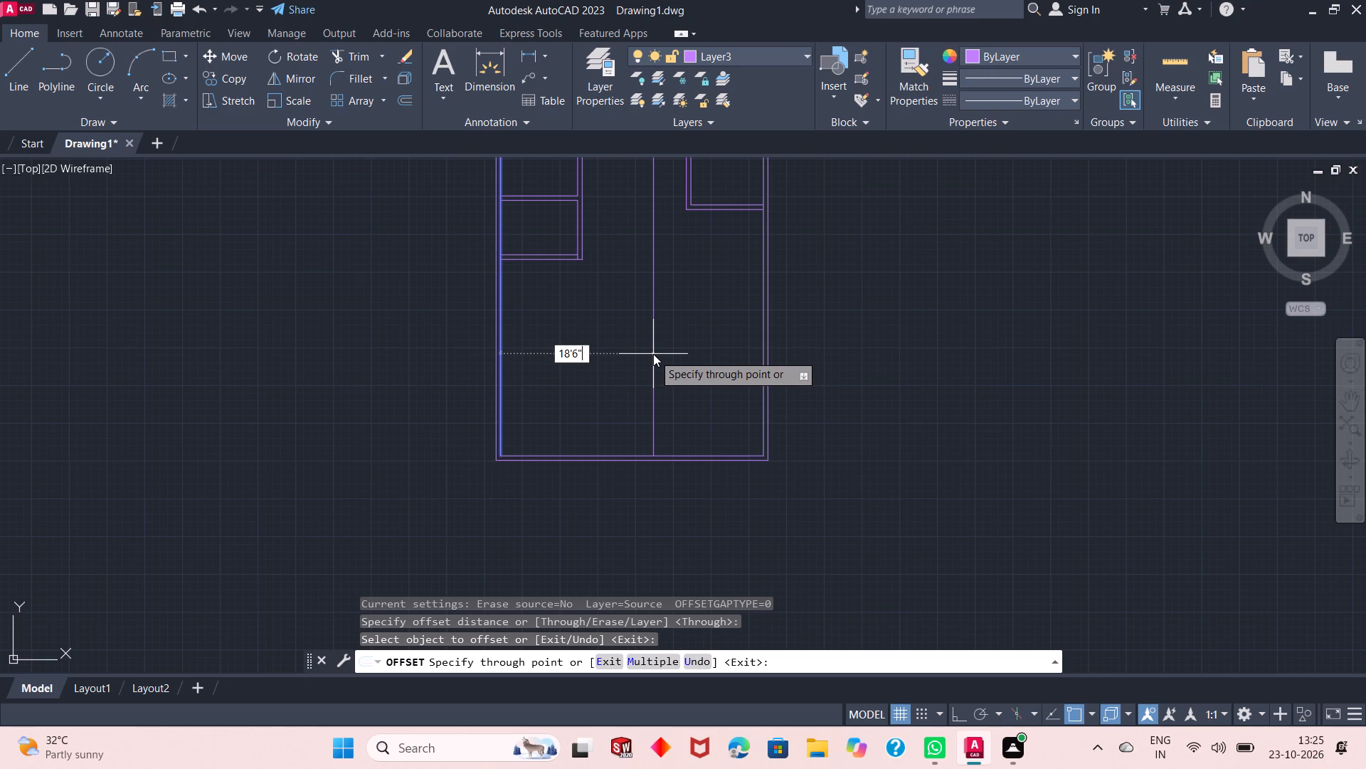
pyautogui.press('Return')
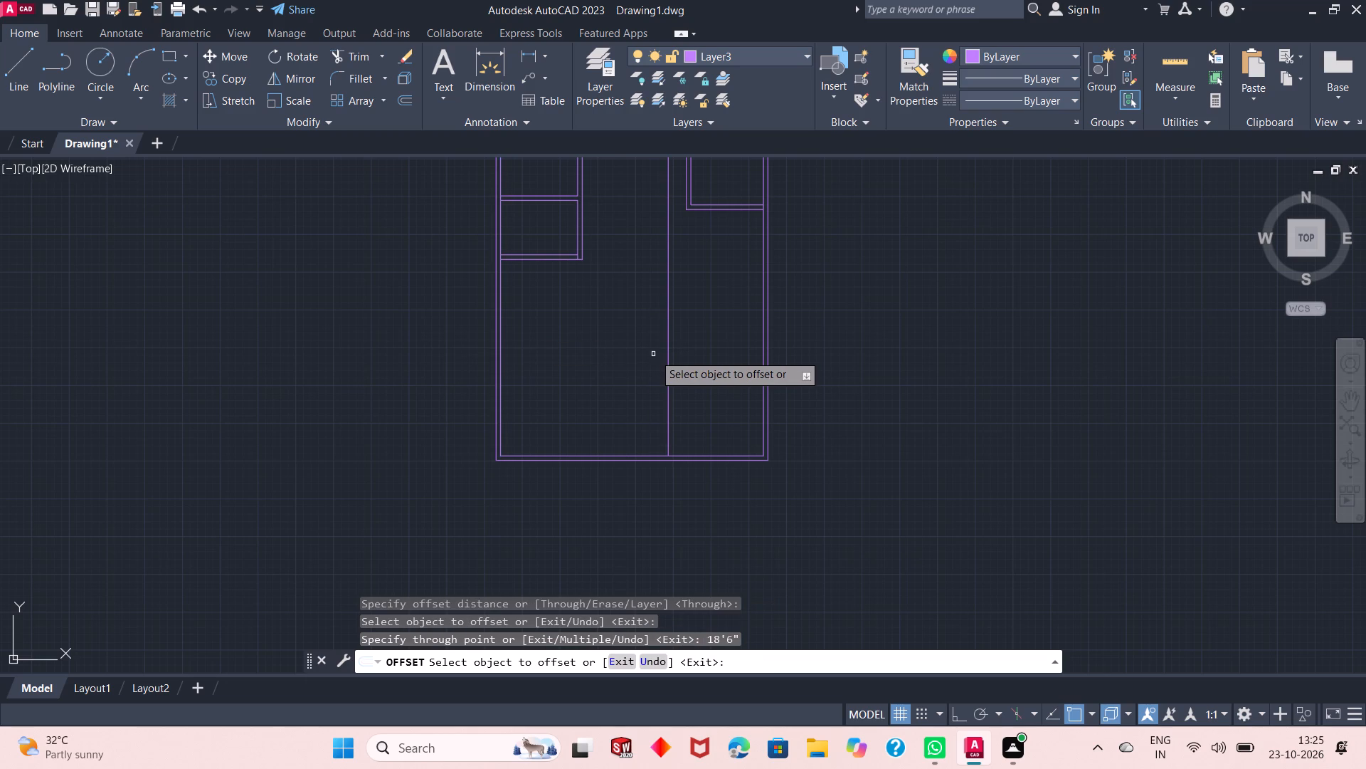
pyautogui.click(669, 367)
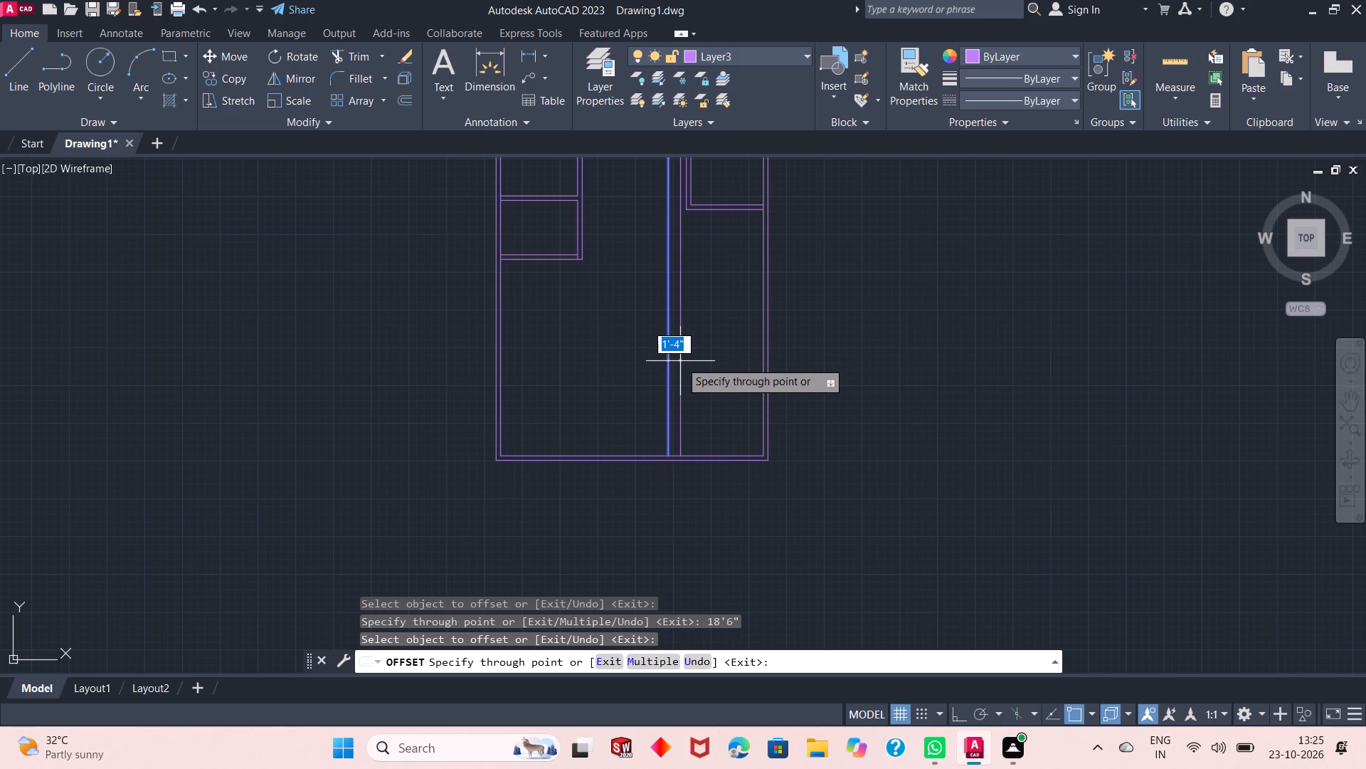
pyautogui.write('6"')
pyautogui.press('Return')
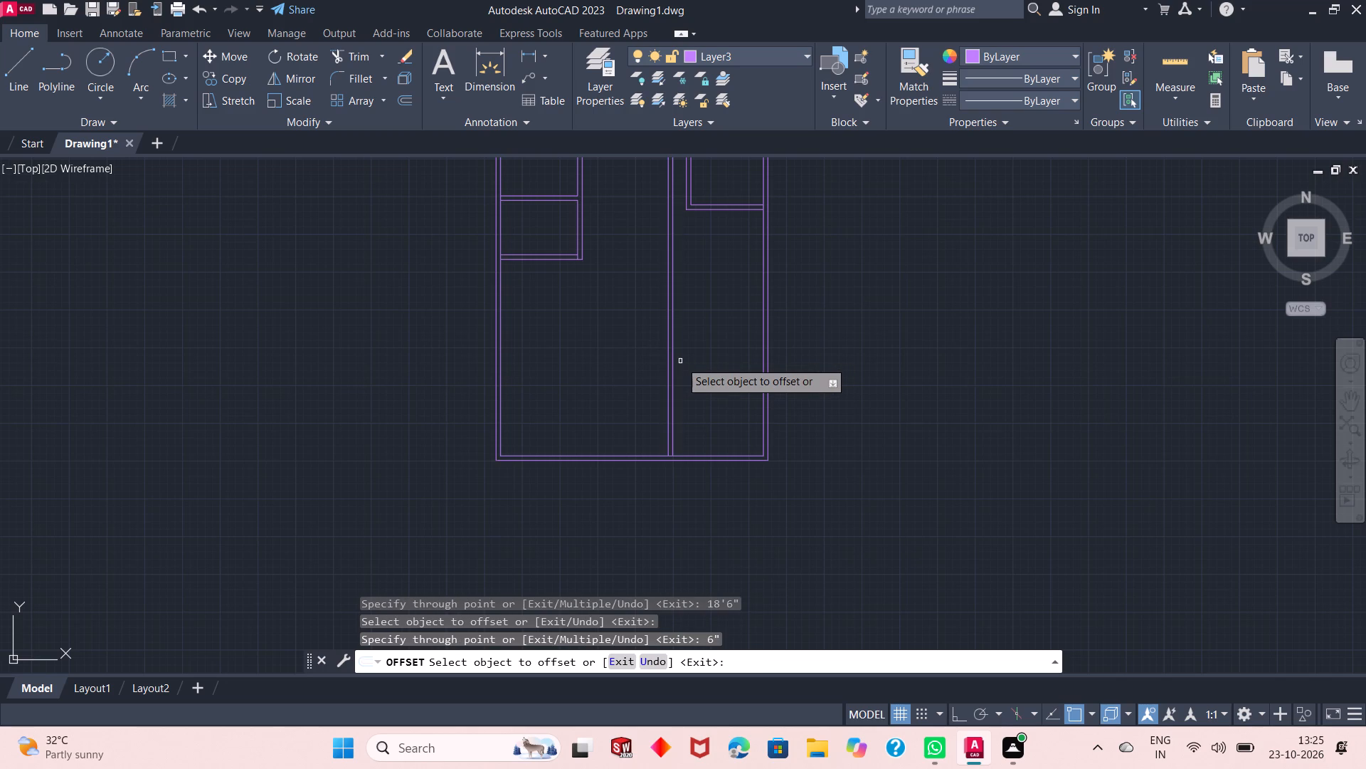
pyautogui.rightClick(988, 295)
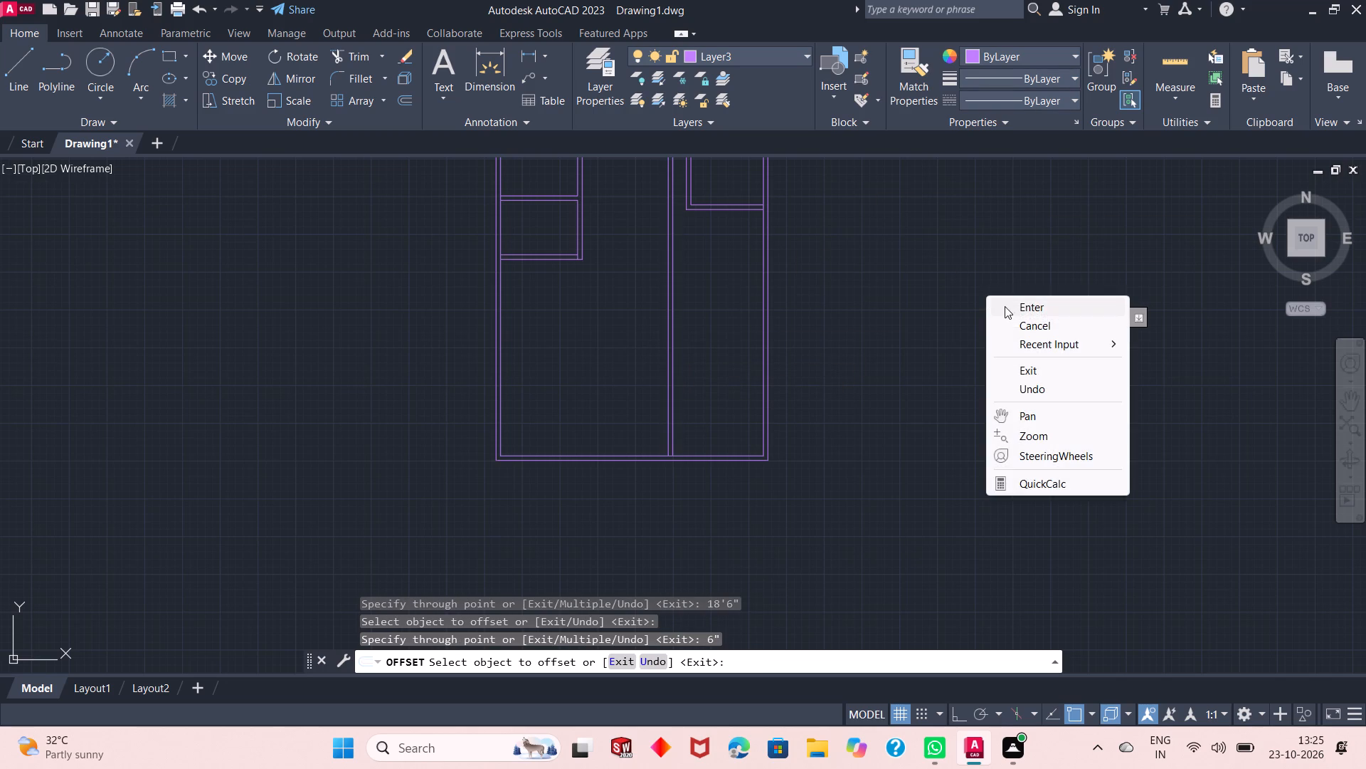
pyautogui.click(1005, 308)
# Check the spaces beside the new vertical partition with Quick Measure.
pyautogui.click(1160, 68)
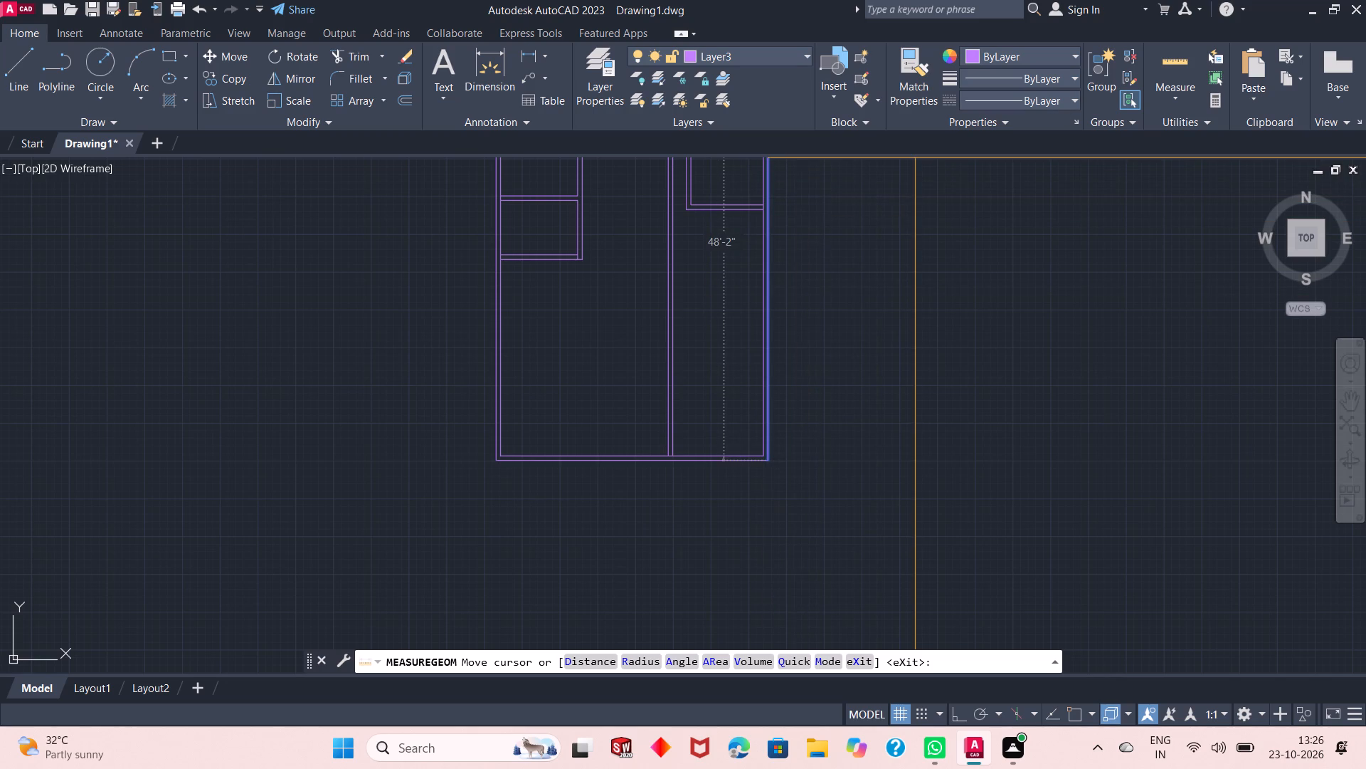
pyautogui.rightClick(963, 252)
pyautogui.click(970, 260)
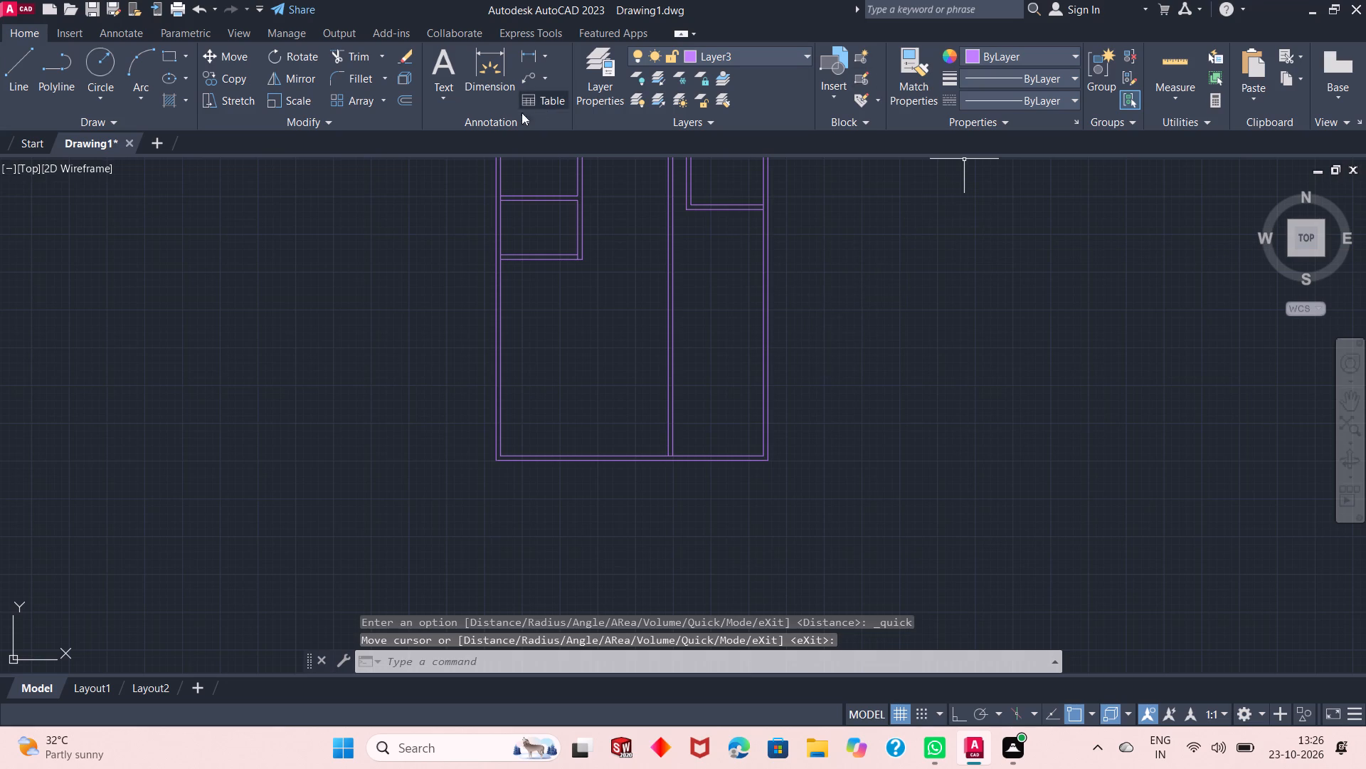
# Offset the bottom wall's inner line 6'11" upward, and offset that new line 6" upward to form a horizontal partition.
pyautogui.click(405, 103)
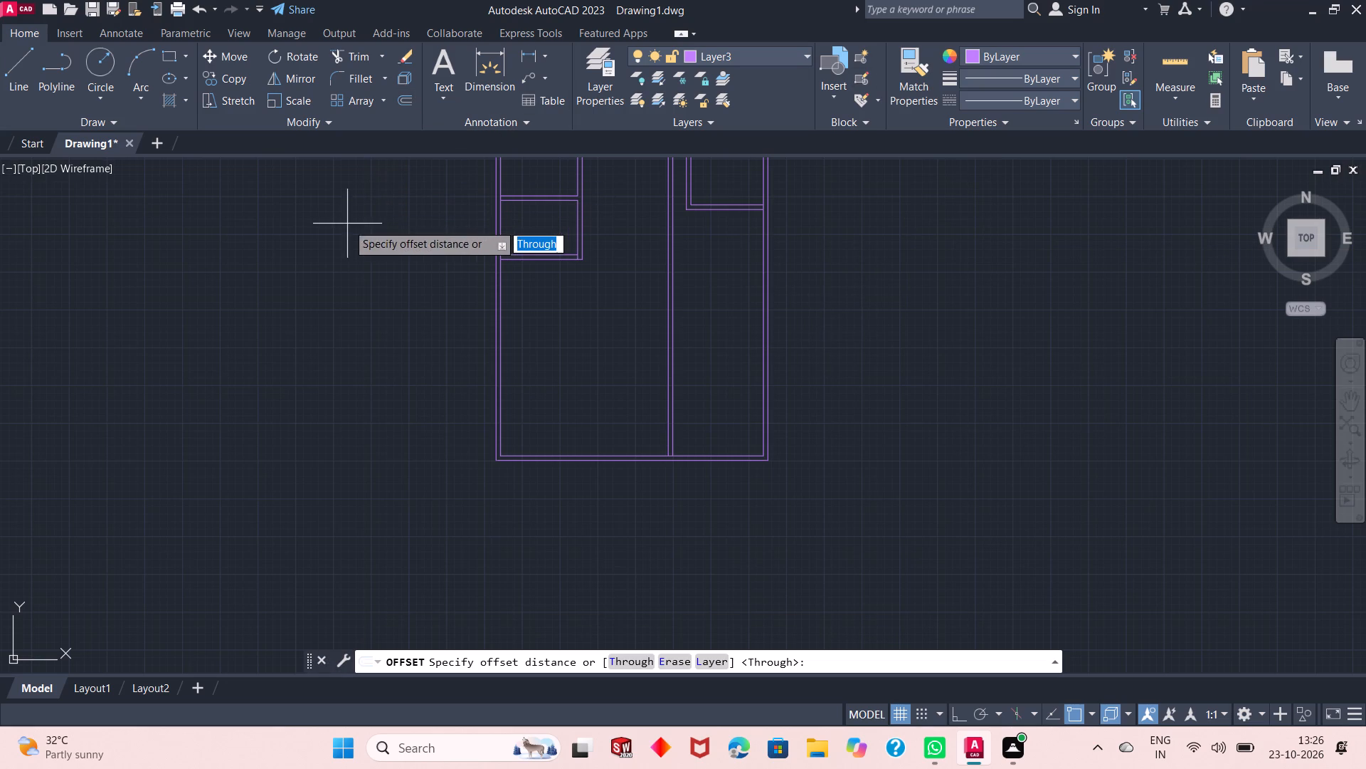
pyautogui.rightClick(347, 224)
pyautogui.click(377, 240)
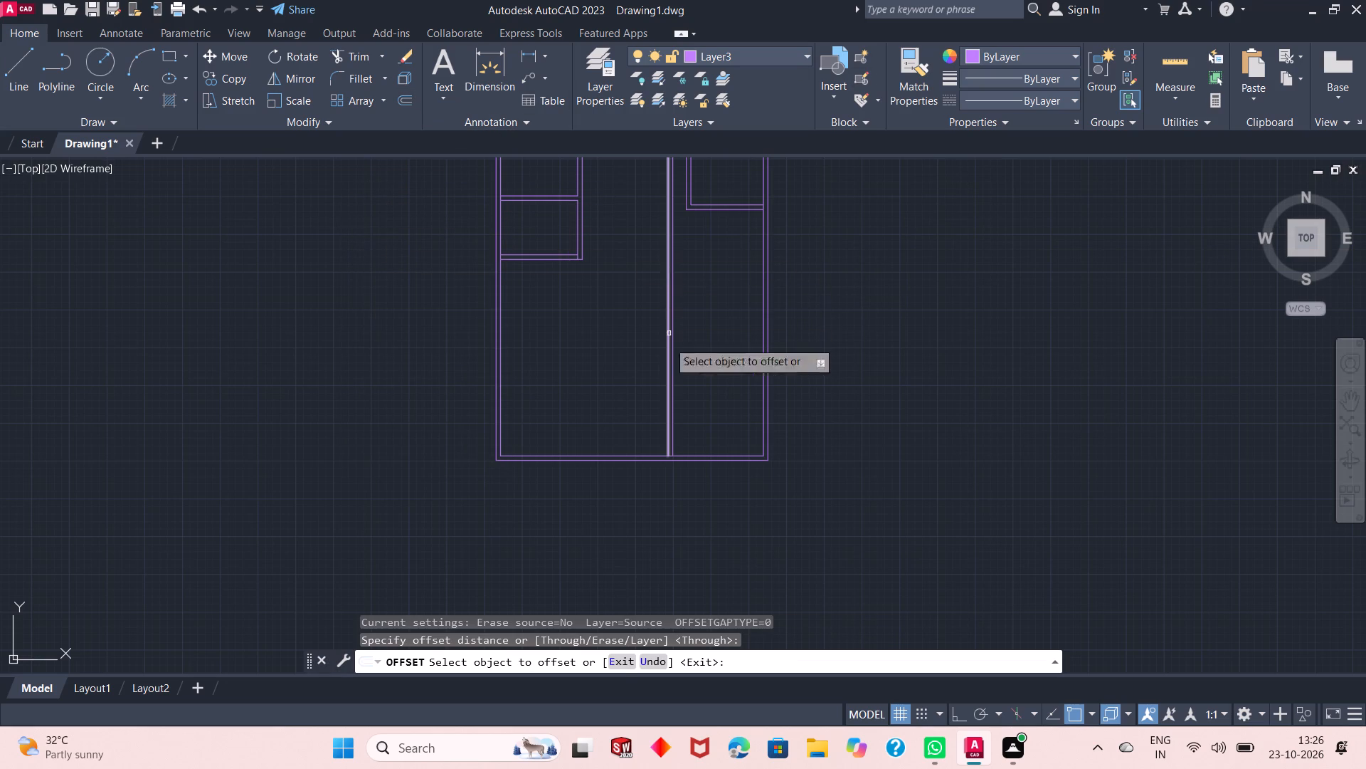
pyautogui.click(711, 456)
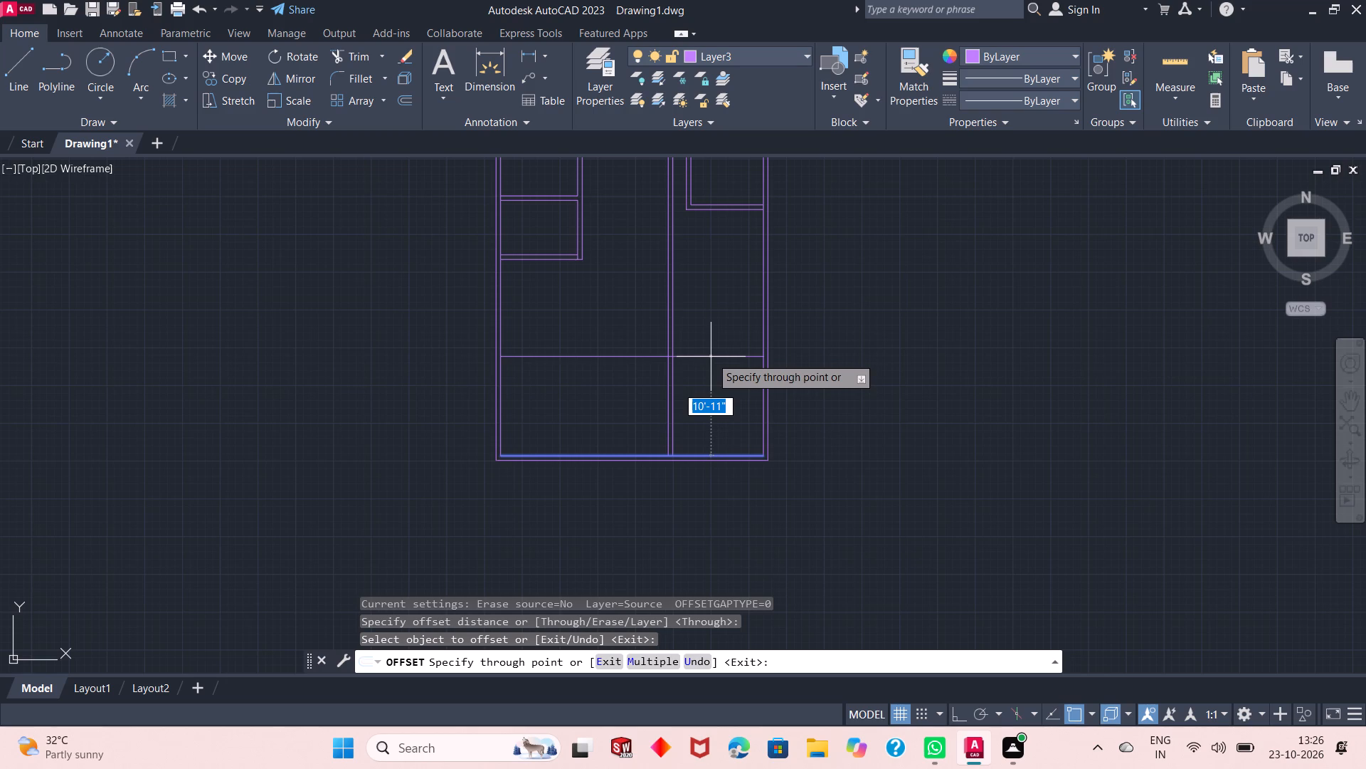
pyautogui.write("6'")
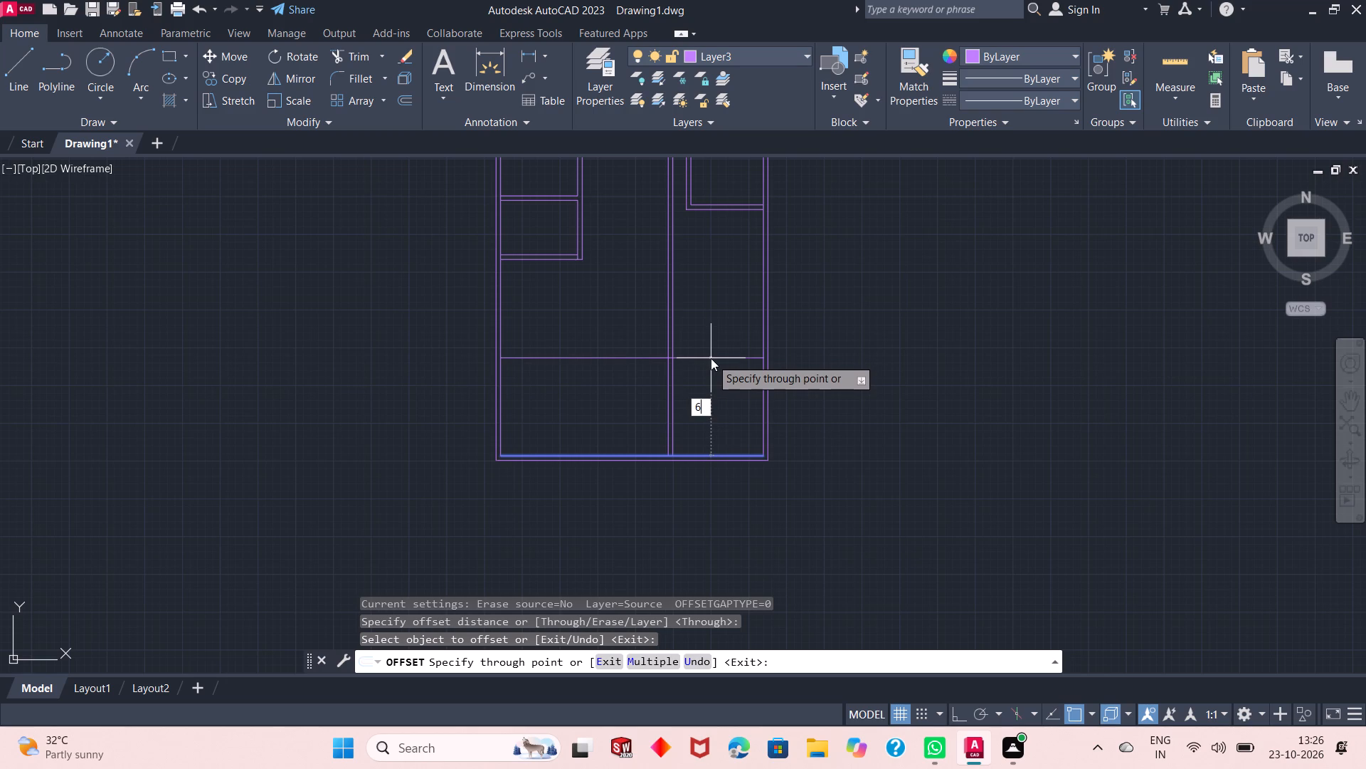
pyautogui.write('11"')
pyautogui.press('Return')
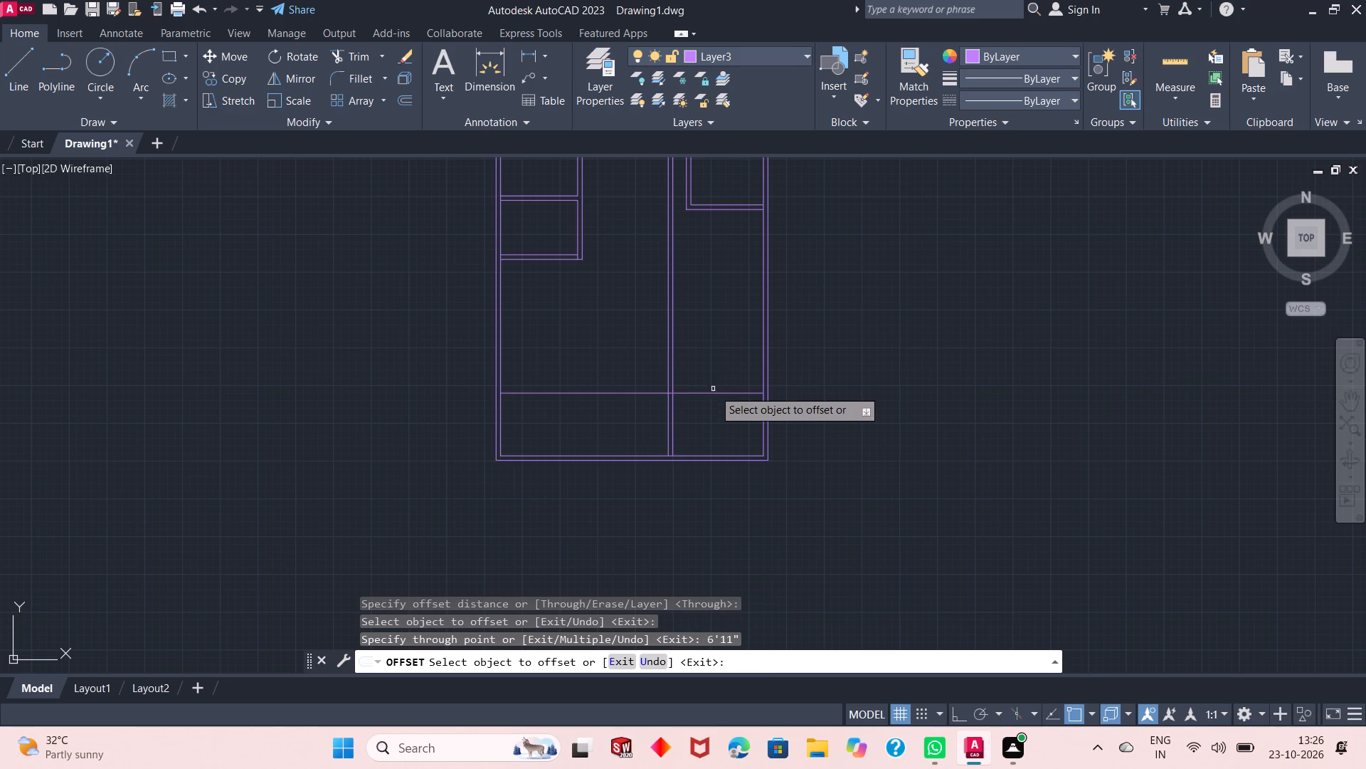
pyautogui.click(714, 392)
pyautogui.write('6"')
pyautogui.press('Return')
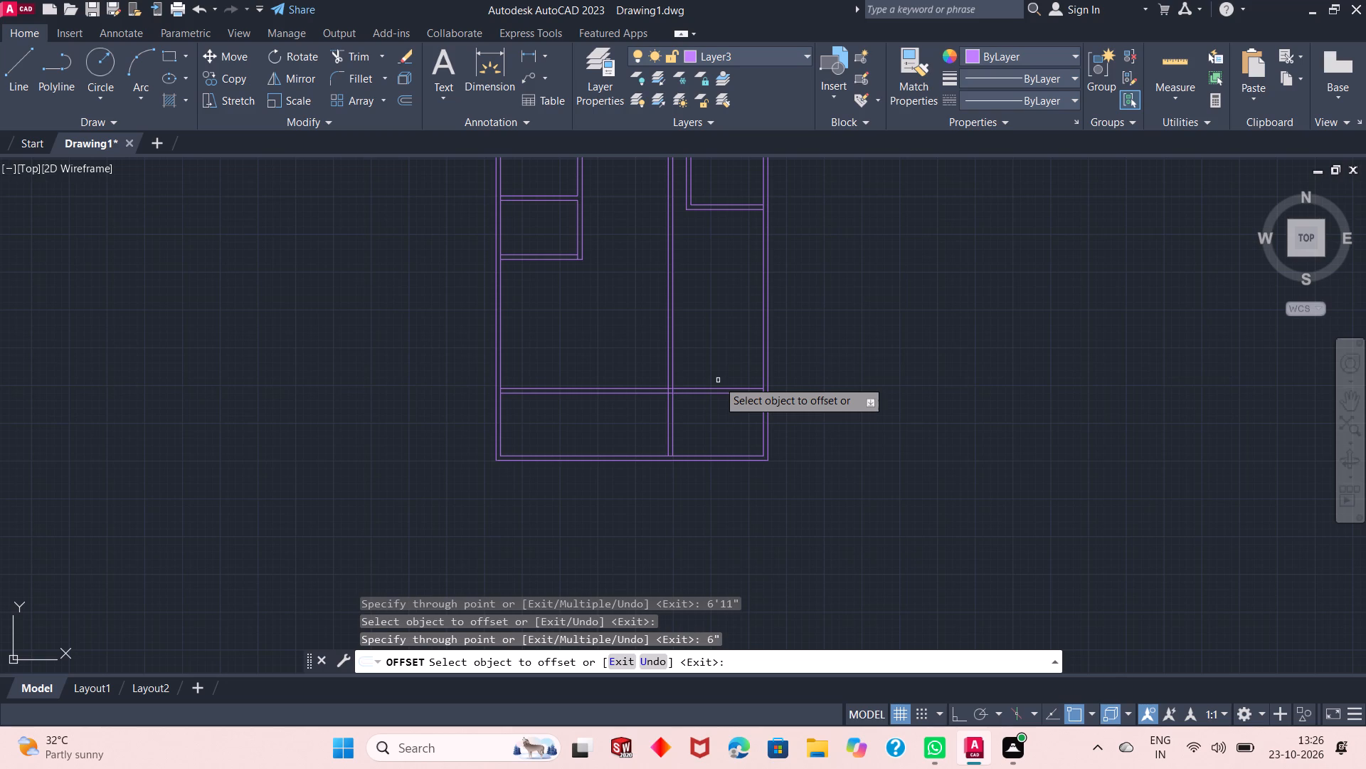
# Offset the lower horizontal partition's upper line 11' upward, and offset the new line 6" upward to form a second horizontal partition.
pyautogui.click(720, 387)
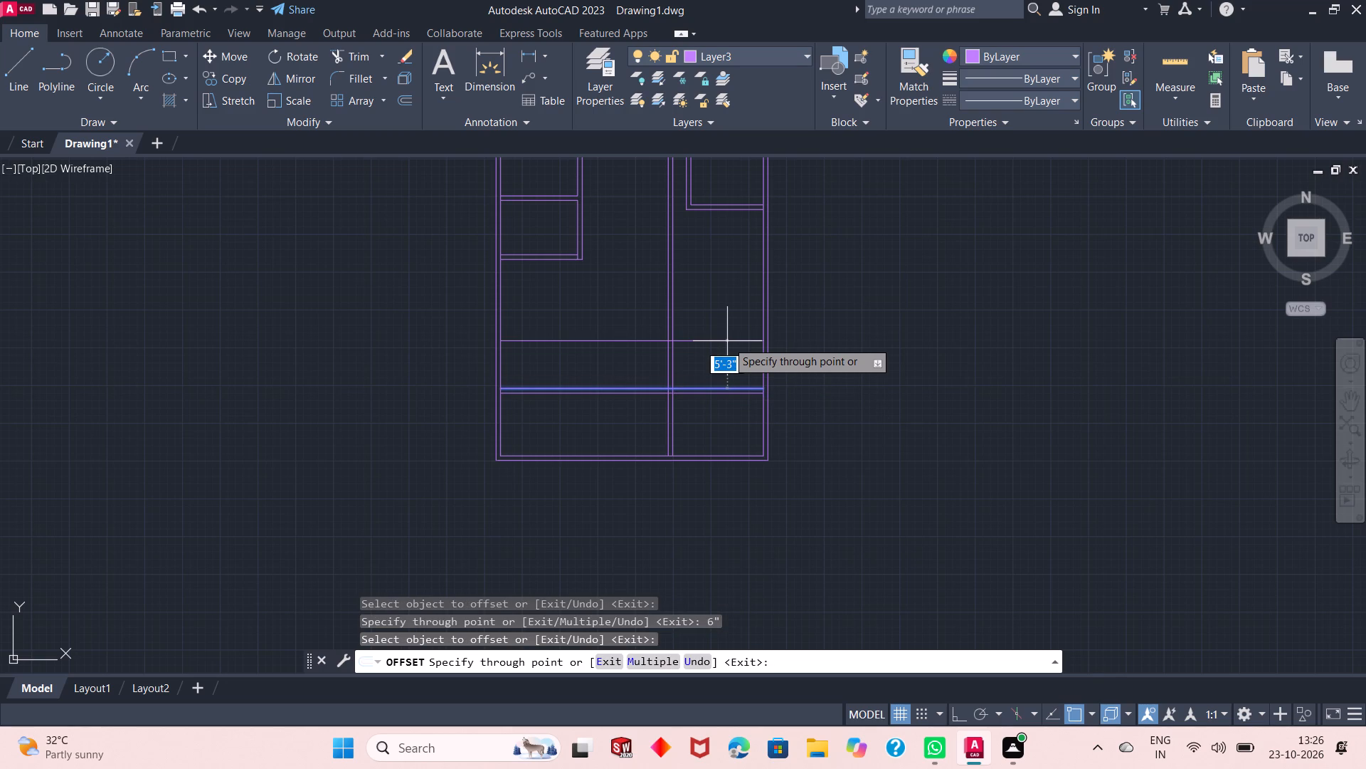
pyautogui.write("11'")
pyautogui.press('Return')
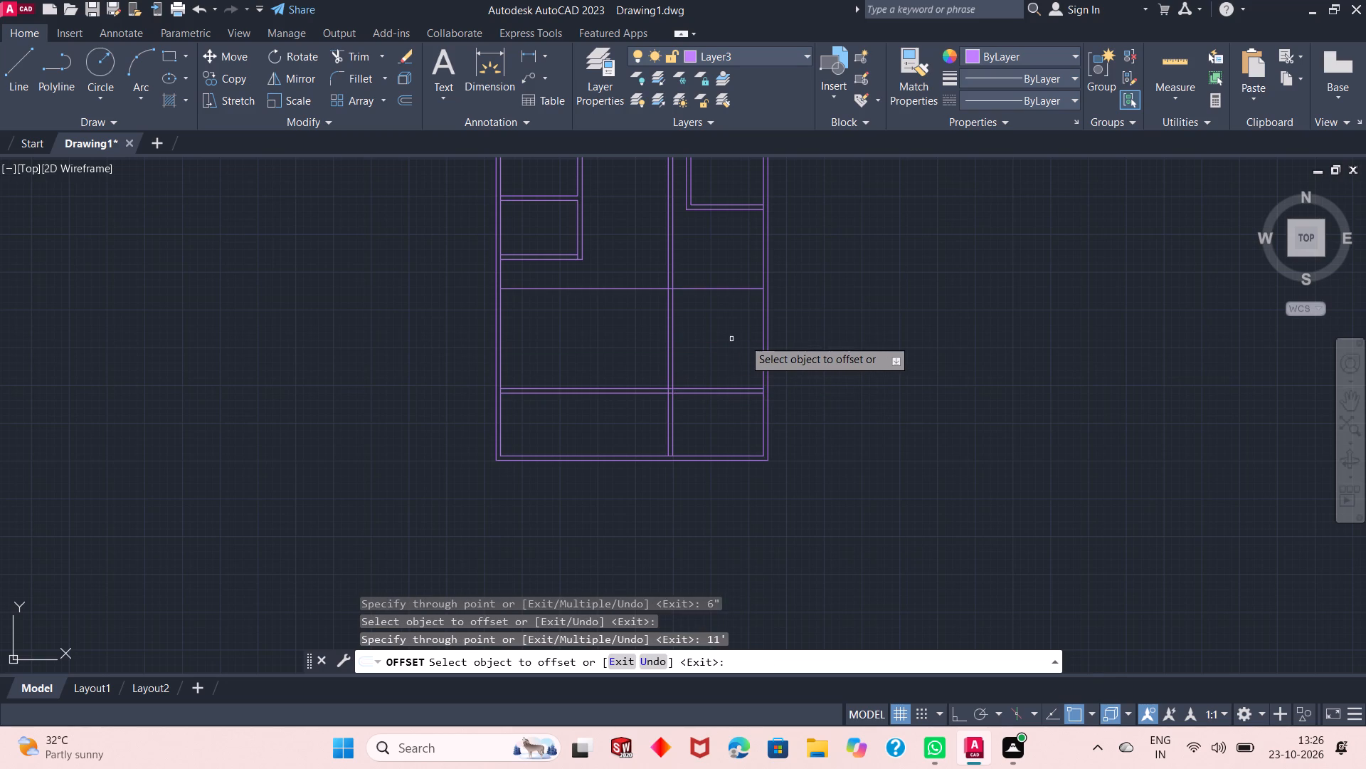
pyautogui.click(748, 288)
pyautogui.write('6"')
pyautogui.press('Return')
pyautogui.rightClick(788, 251)
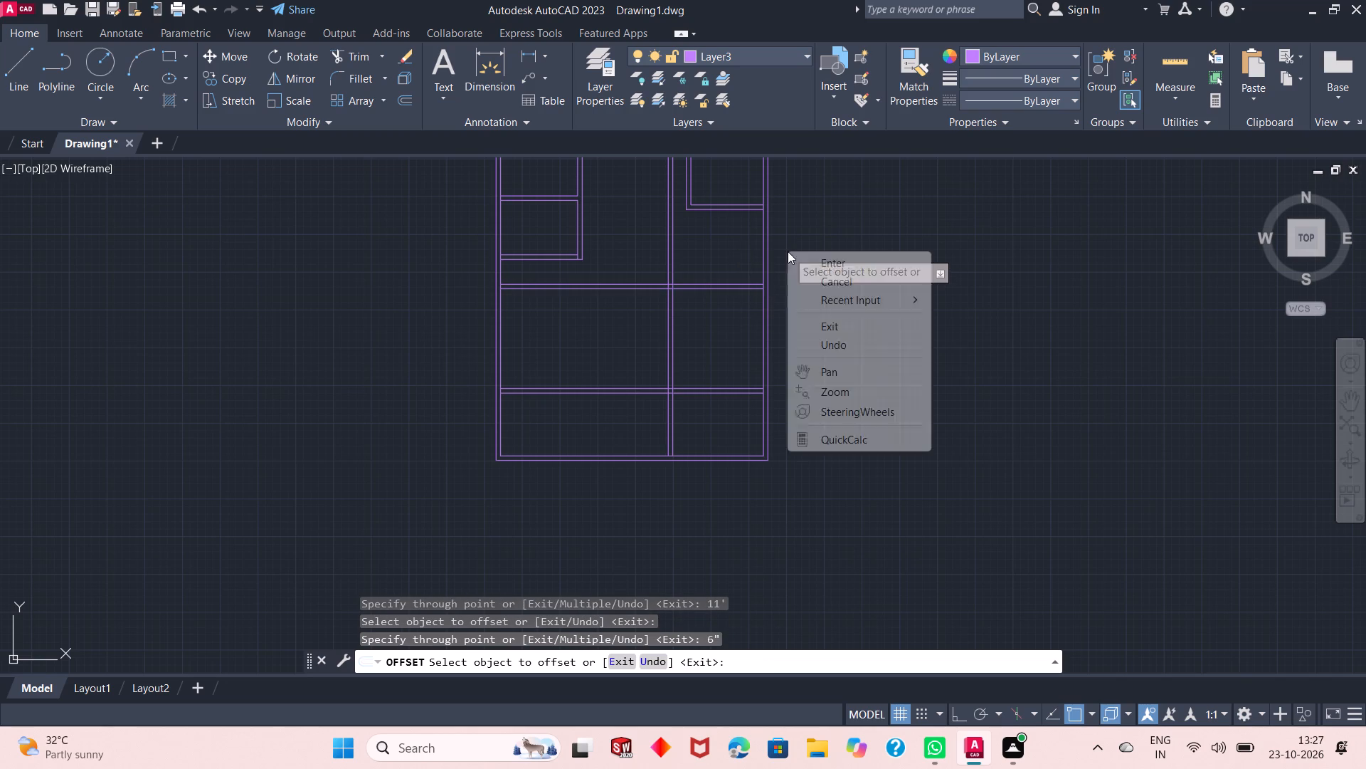
pyautogui.click(832, 258)
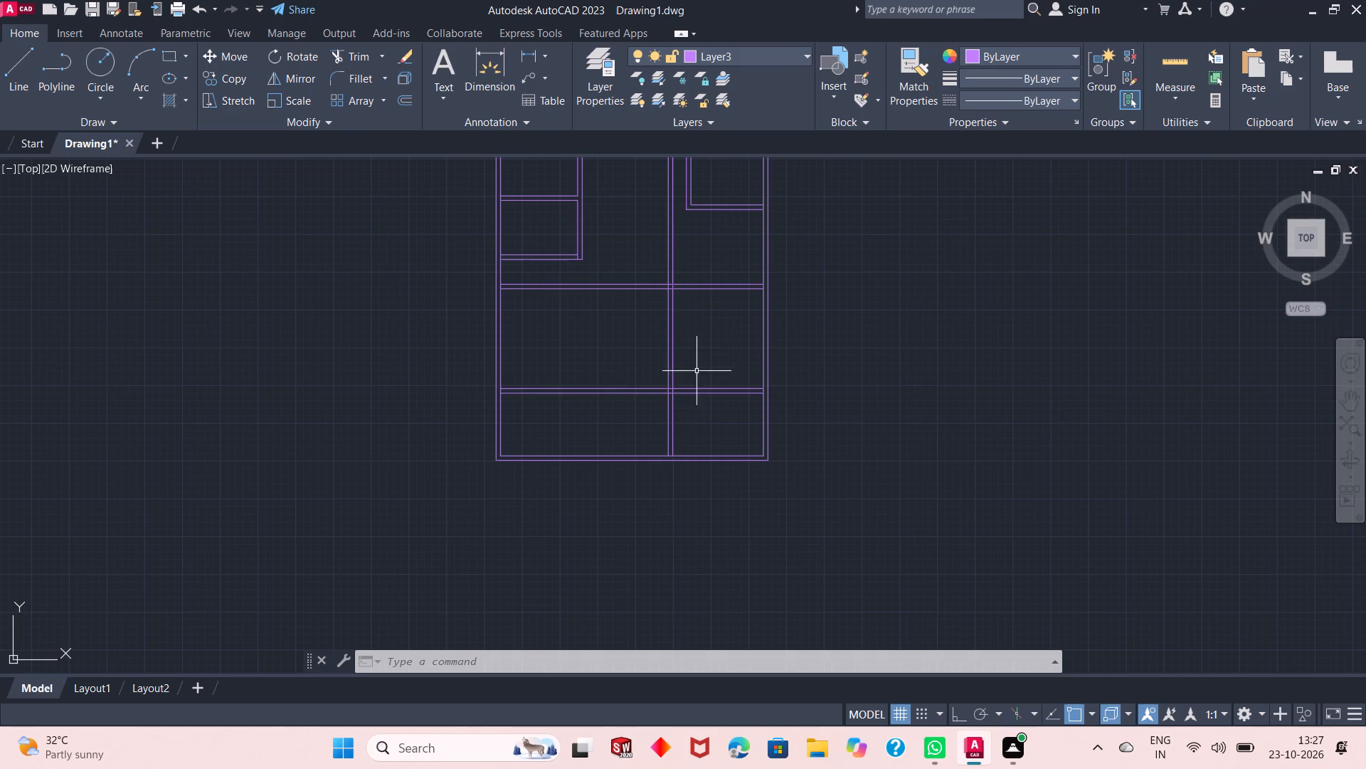
# Measure the inside of the bottom-right room with Quick Measure.
pyautogui.scroll(-1, 746, 523)
pyautogui.scroll(2, 684, 348)
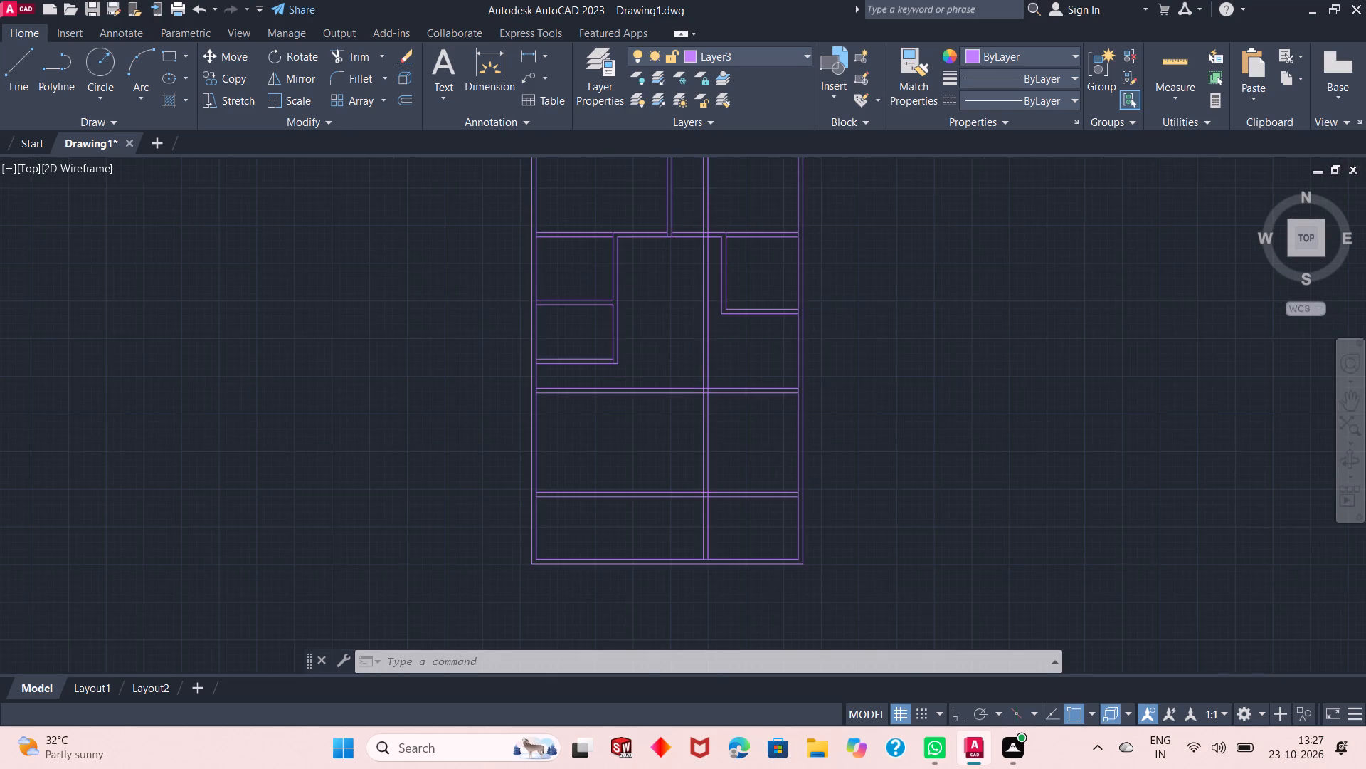
pyautogui.scroll(-2, 710, 382)
pyautogui.scroll(1, 711, 511)
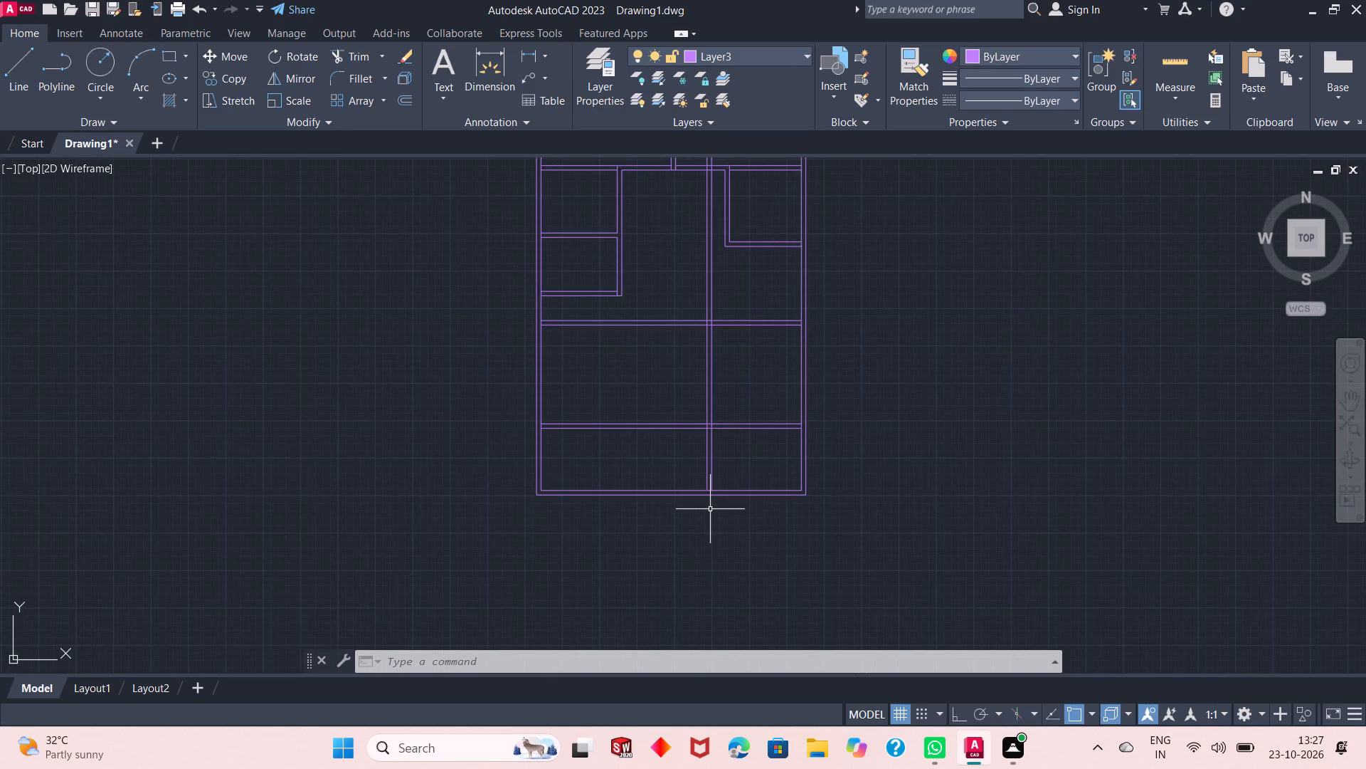
pyautogui.click(1177, 64)
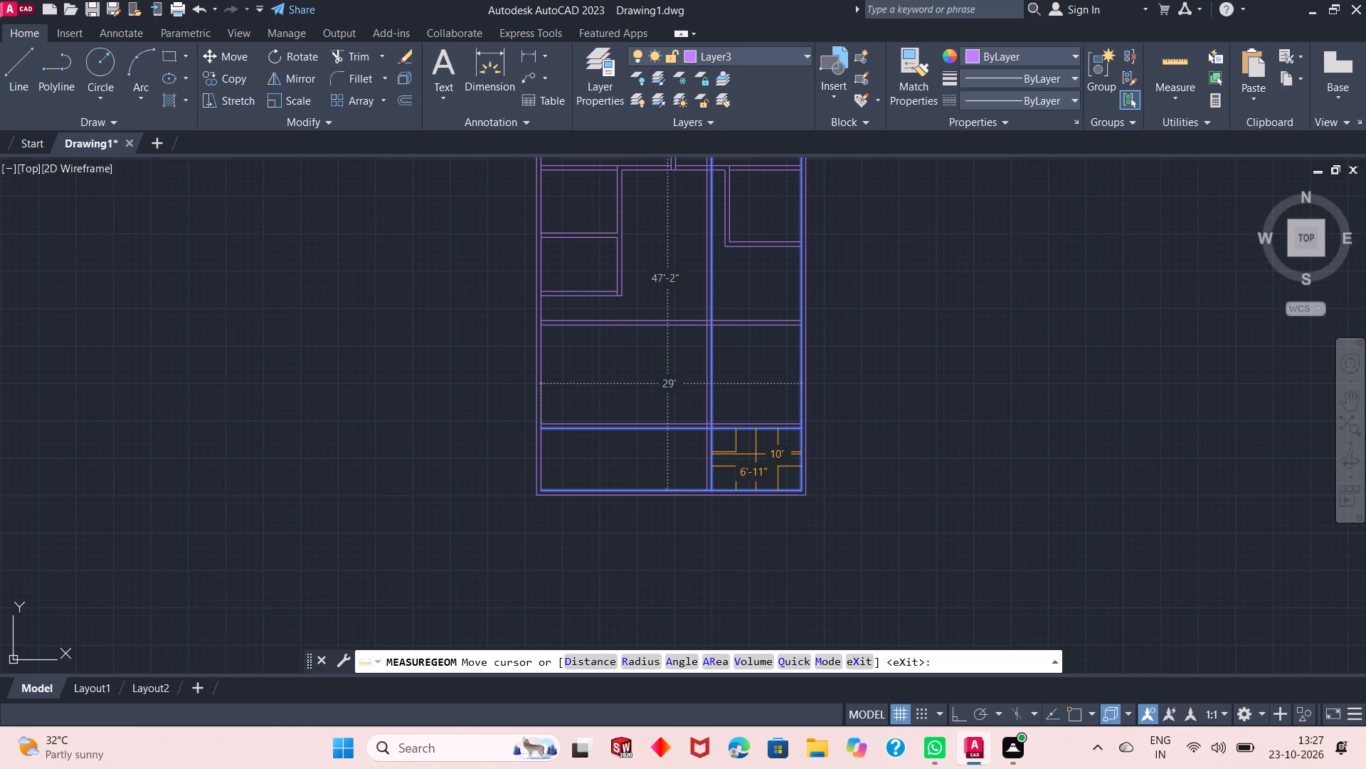
pyautogui.scroll(2, 756, 454)
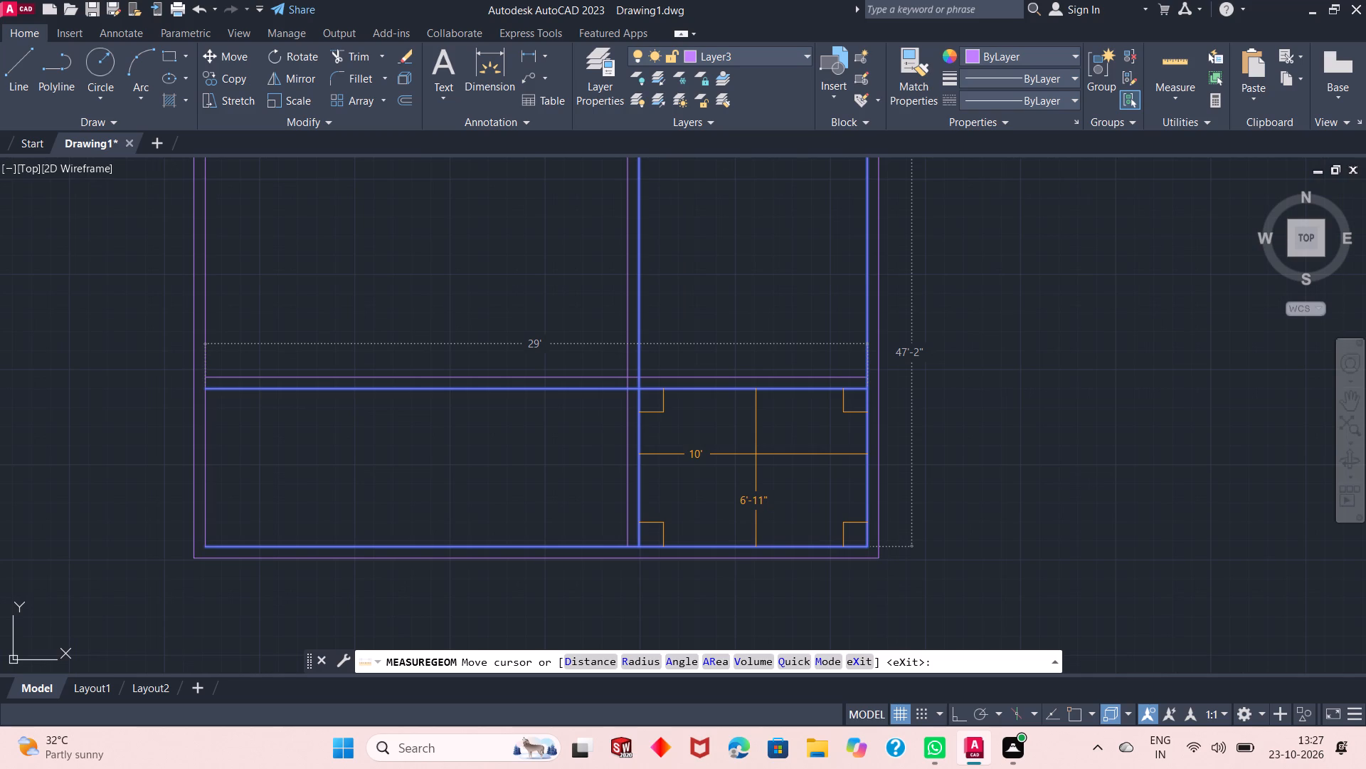
pyautogui.press('Escape')
# Trim the upper horizontal partition's two lines between the left outer wall and the vertical partition.
pyautogui.scroll(-1, 821, 532)
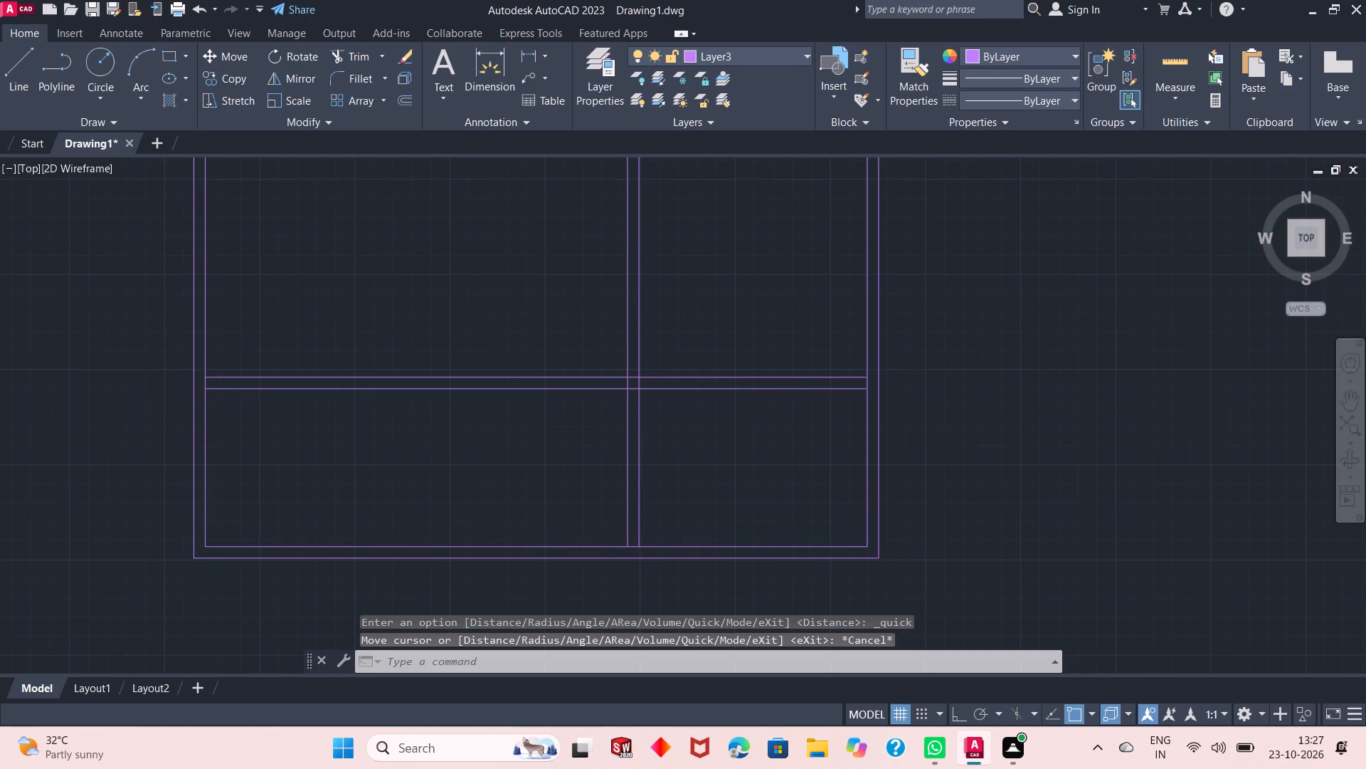
pyautogui.scroll(-1, 821, 532)
pyautogui.scroll(1, 815, 470)
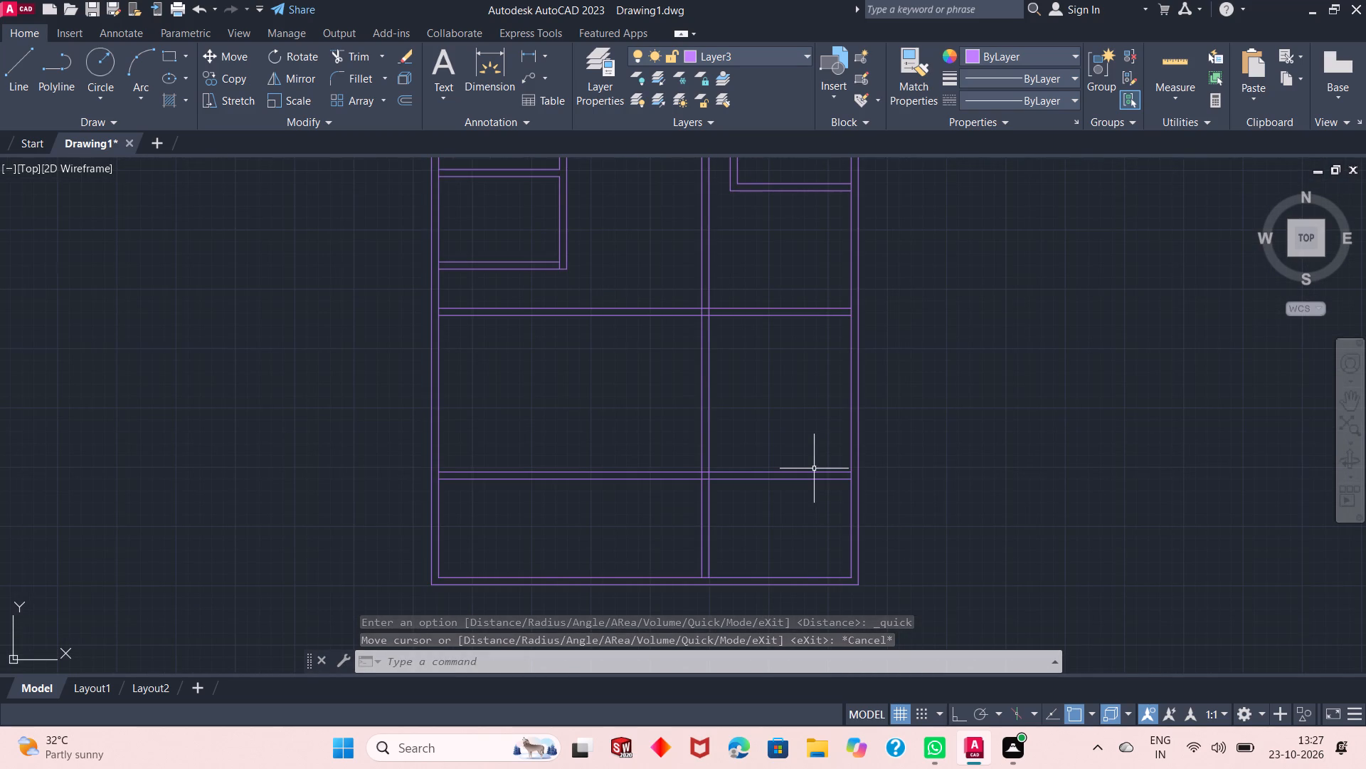
pyautogui.click(378, 63)
pyautogui.click(266, 204)
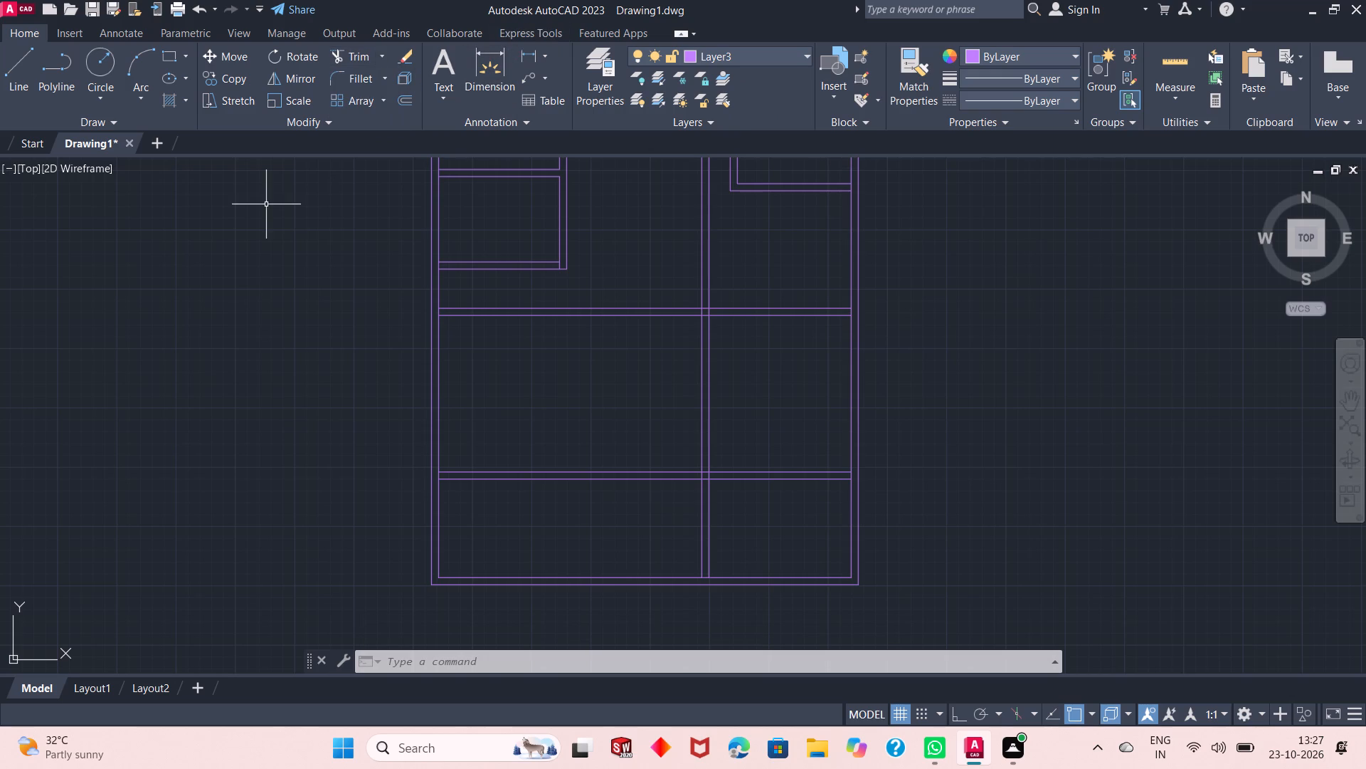
pyautogui.click(353, 56)
pyautogui.scroll(1, 585, 465)
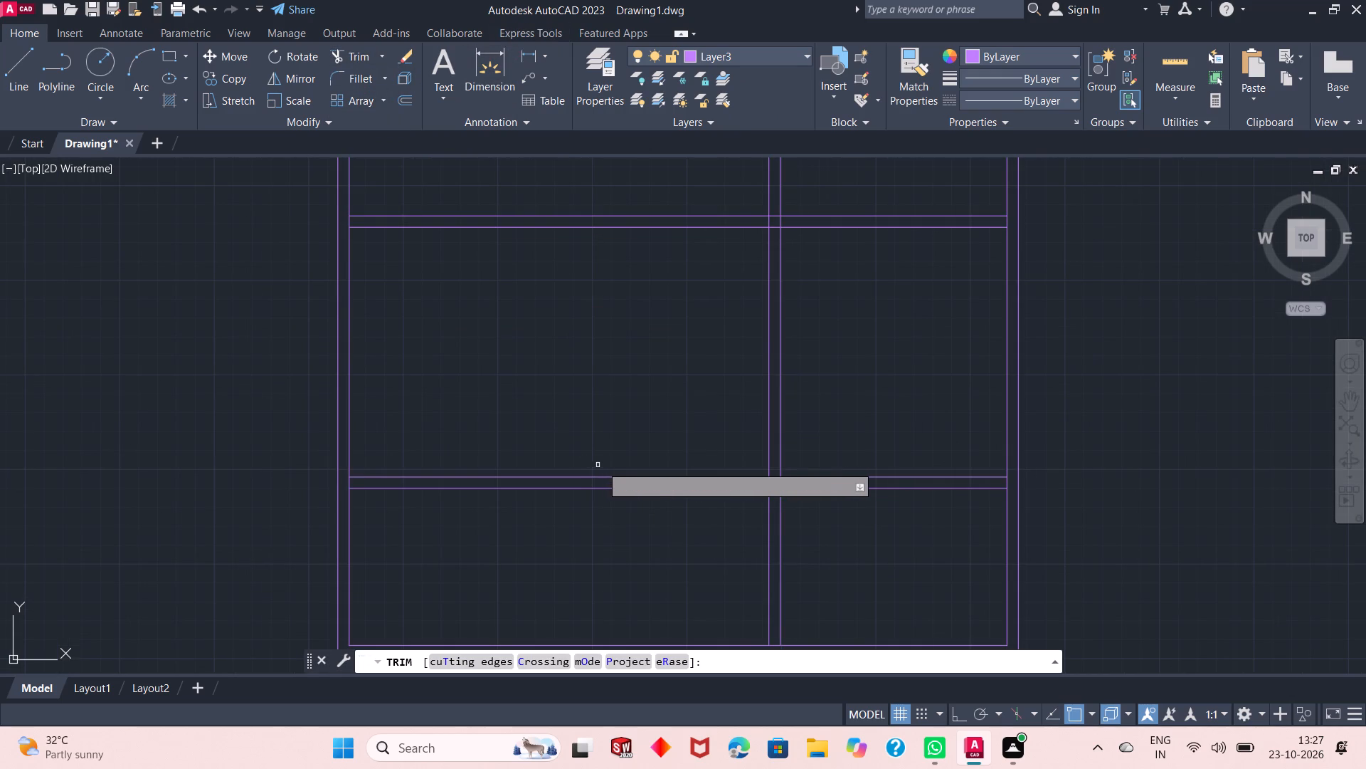
pyautogui.scroll(-1, 800, 541)
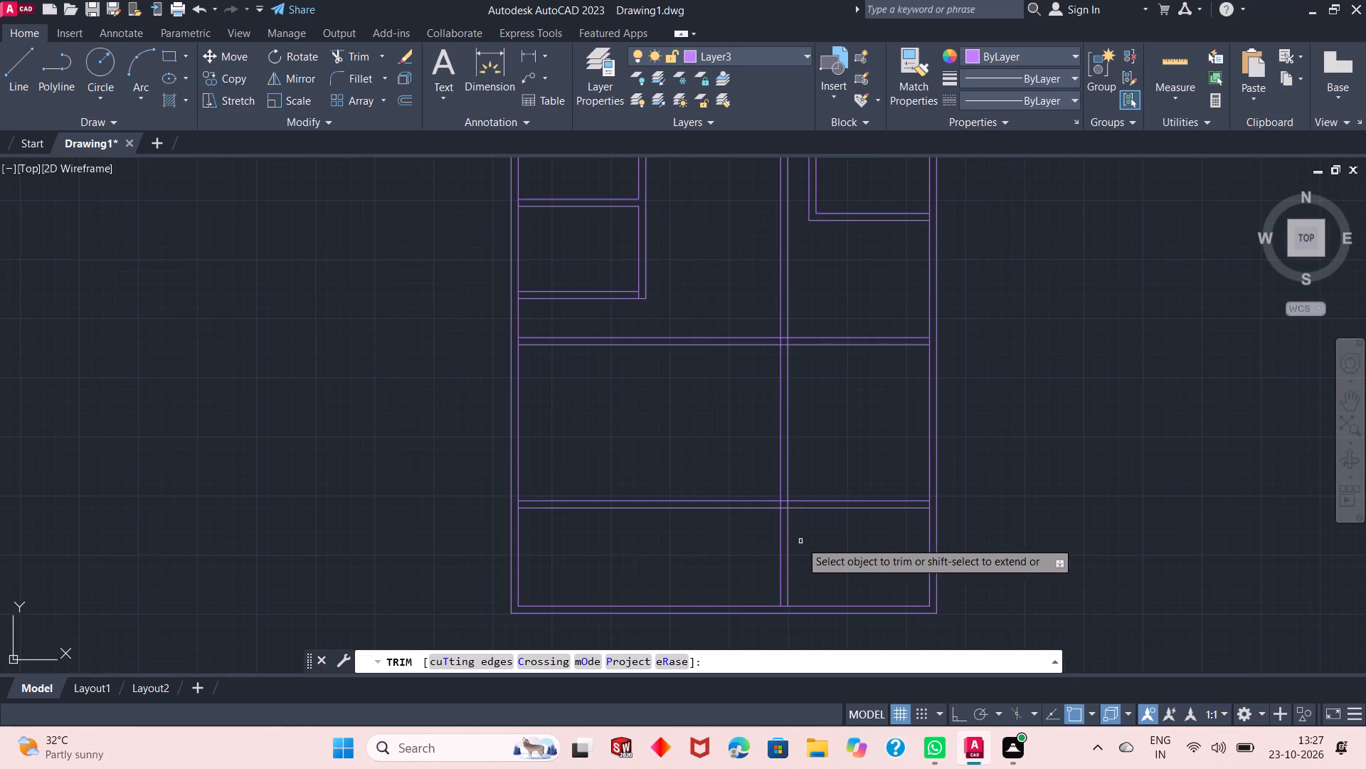
pyautogui.click(746, 313)
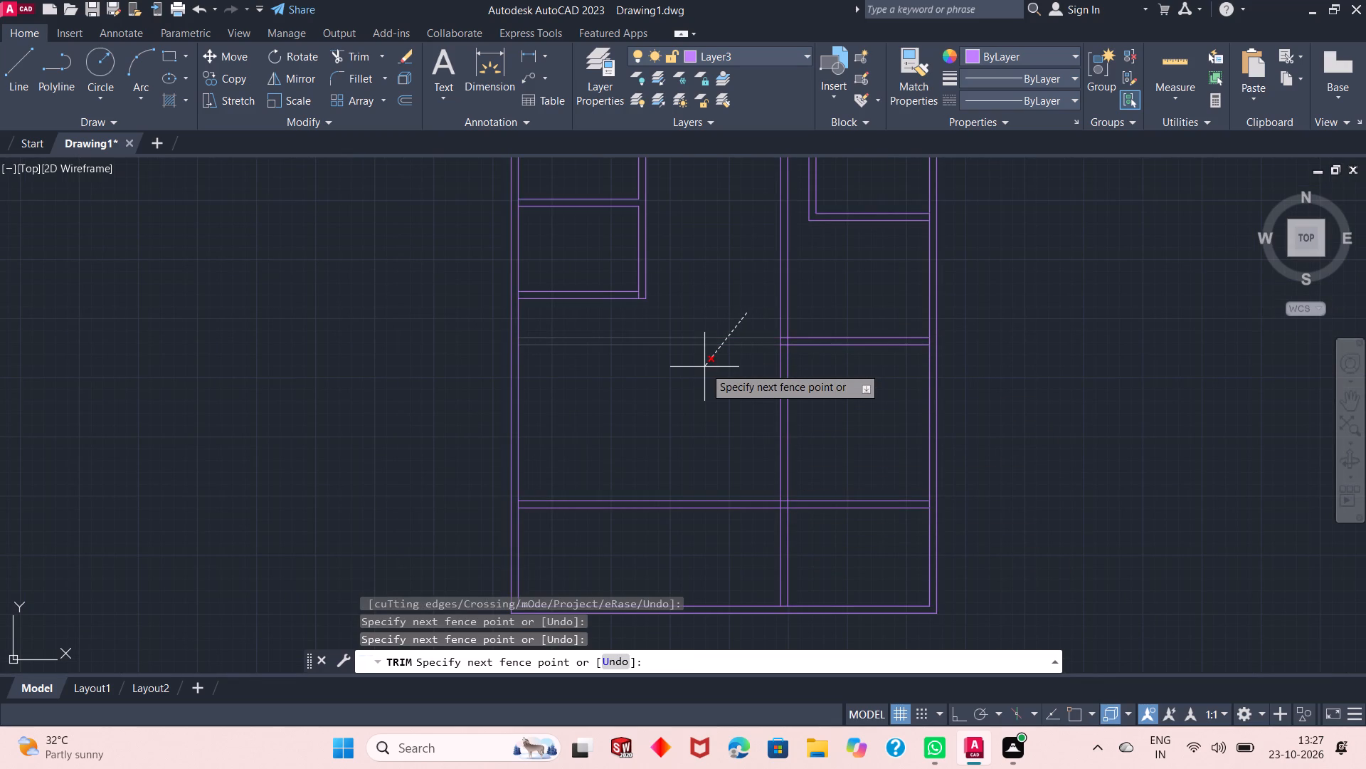
pyautogui.click(704, 367)
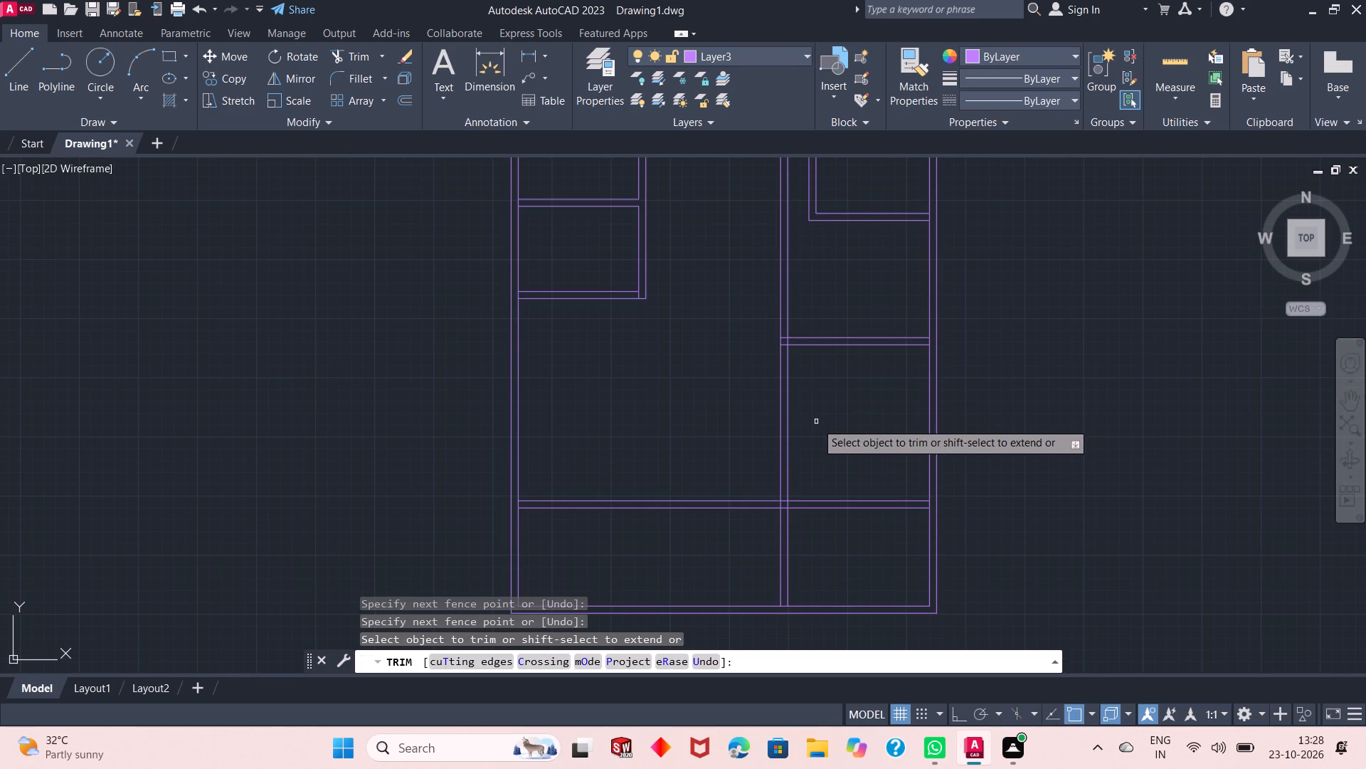
# Trim away the right-side vertical partition's two lines above the lower-right rooms, across the hall, the wall above it and the top-right room.
pyautogui.scroll(-1, 816, 422)
pyautogui.click(832, 318)
pyautogui.click(754, 350)
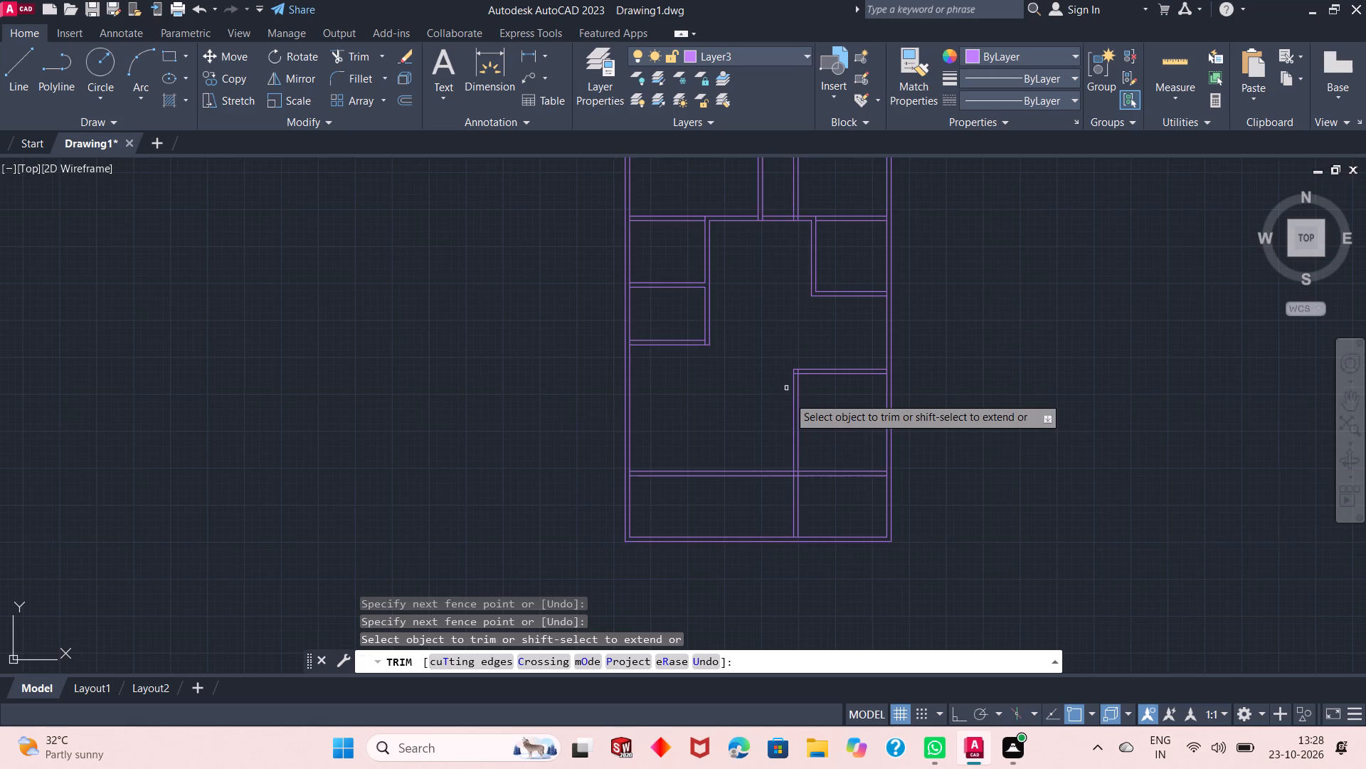
pyautogui.scroll(-2, 794, 419)
pyautogui.scroll(4, 807, 298)
pyautogui.click(778, 364)
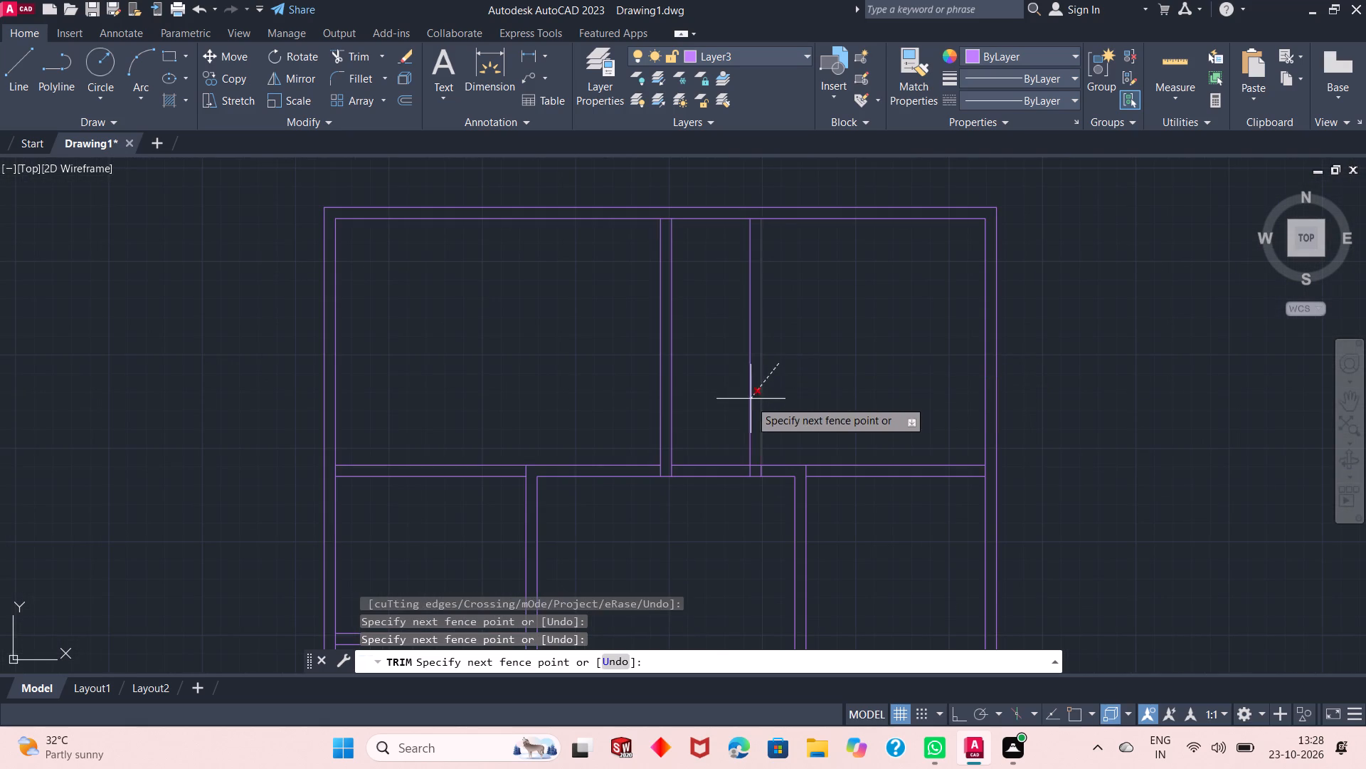
pyautogui.click(750, 400)
pyautogui.scroll(3, 758, 471)
pyautogui.click(789, 479)
pyautogui.click(684, 481)
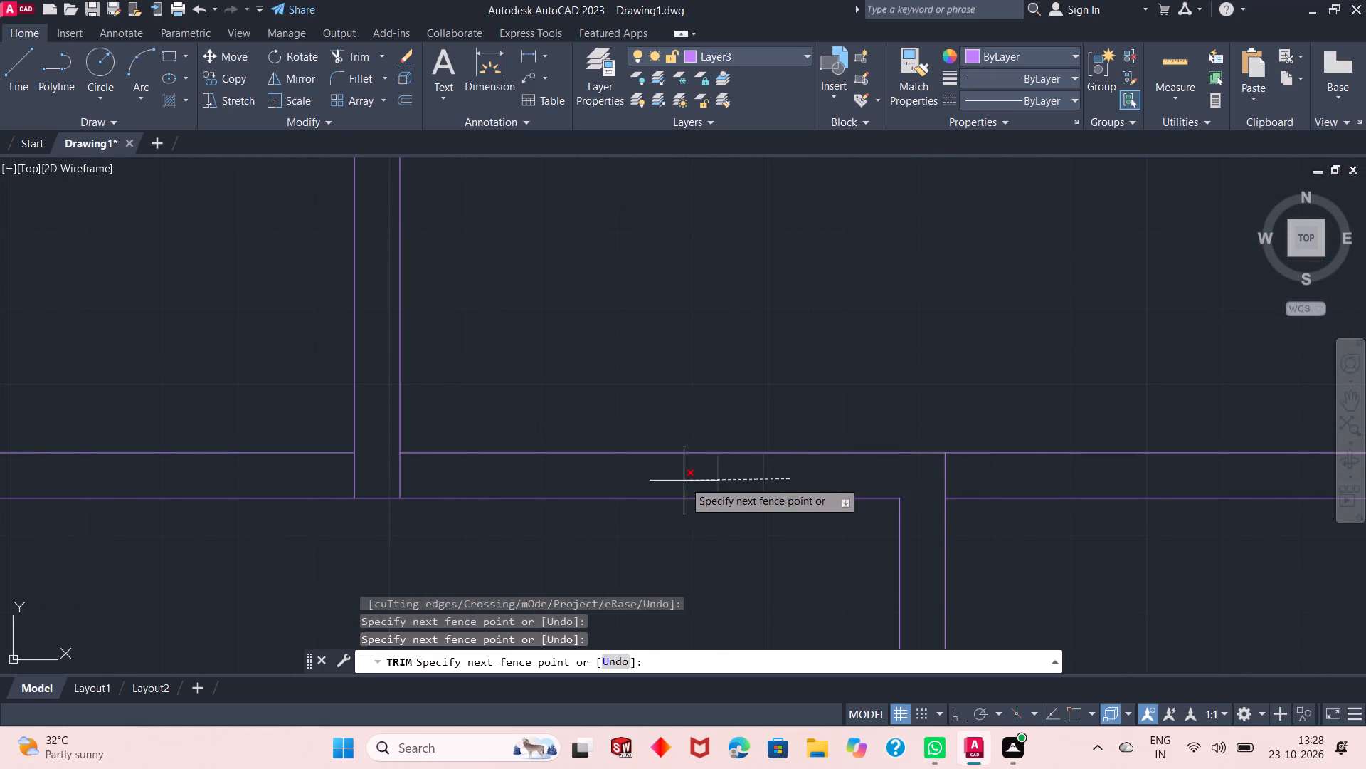
# Trim the upper horizontal partition's lower line between the vertical partition's two lines at the lower-right room's corner.
pyautogui.scroll(-2, 758, 350)
pyautogui.scroll(-2, 758, 287)
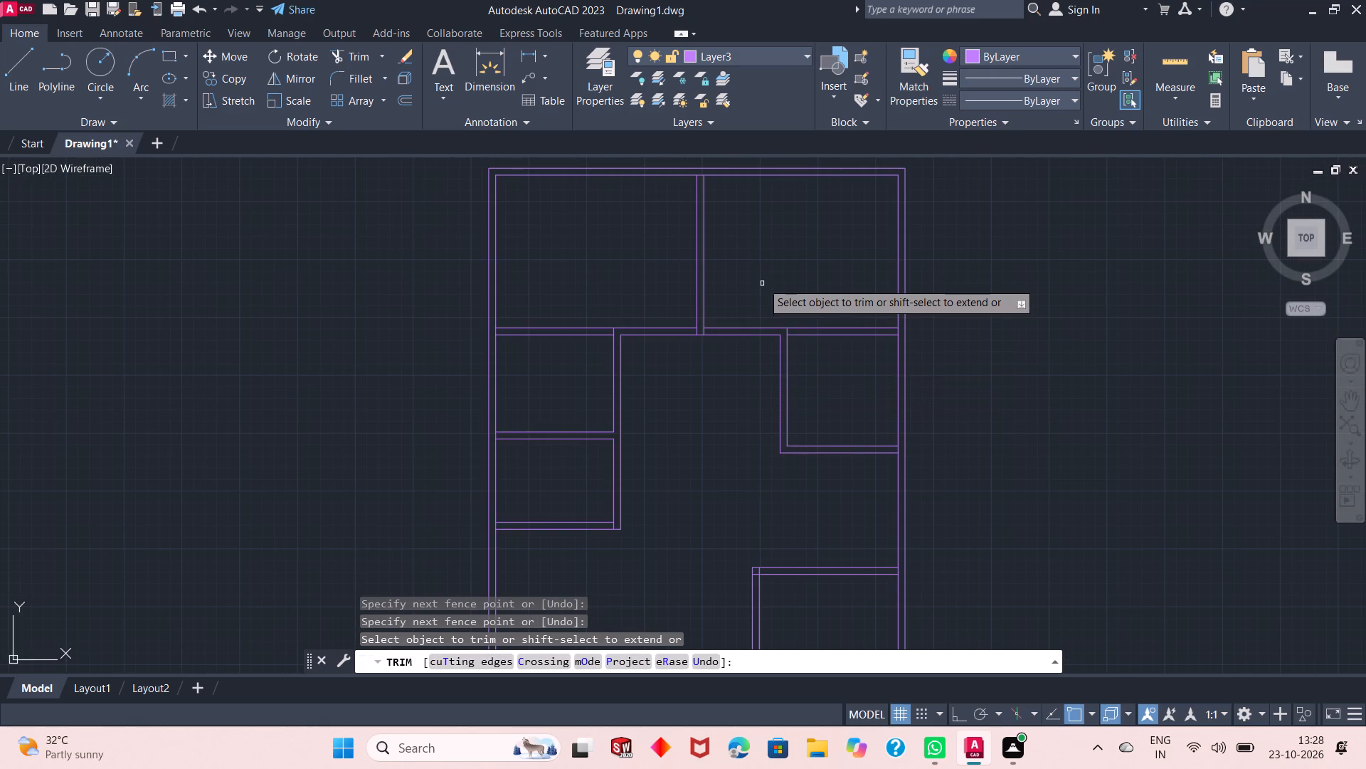
pyautogui.scroll(-2, 767, 250)
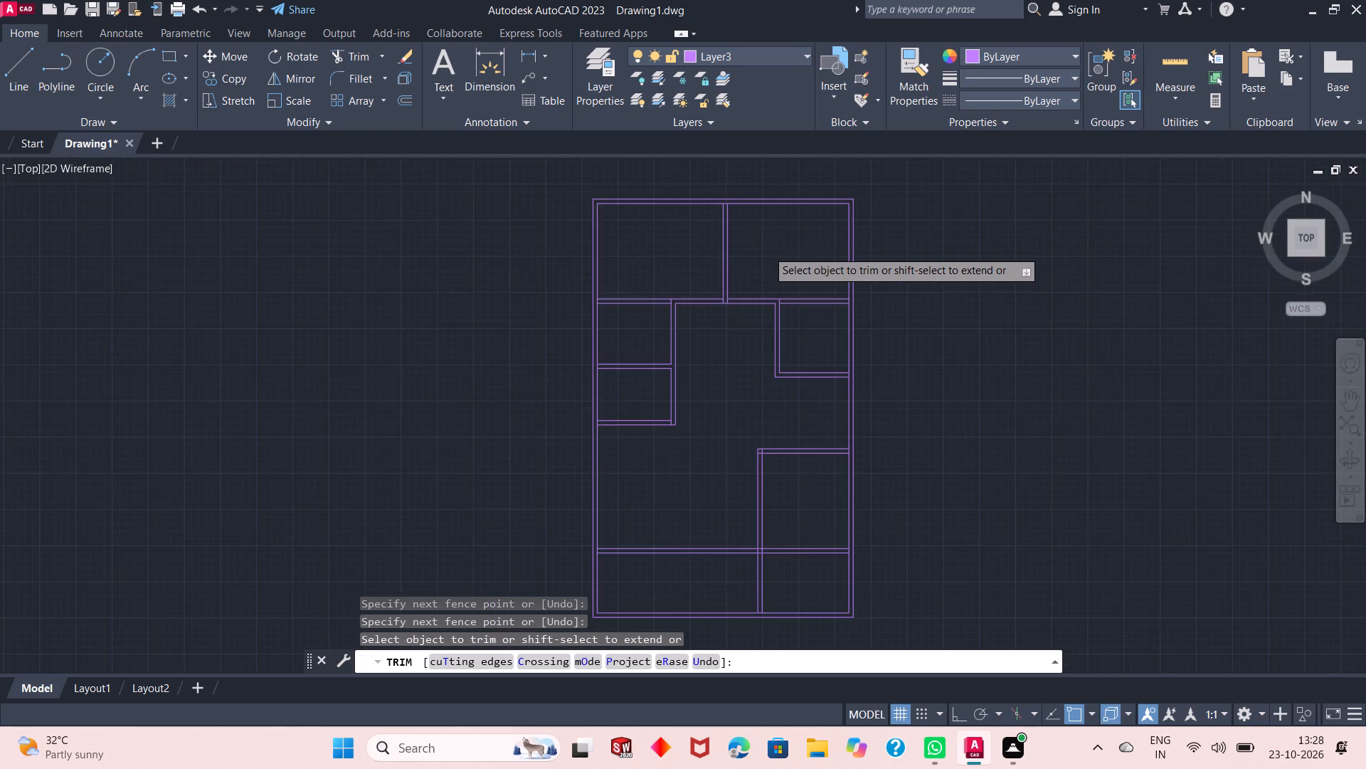
pyautogui.scroll(2, 764, 377)
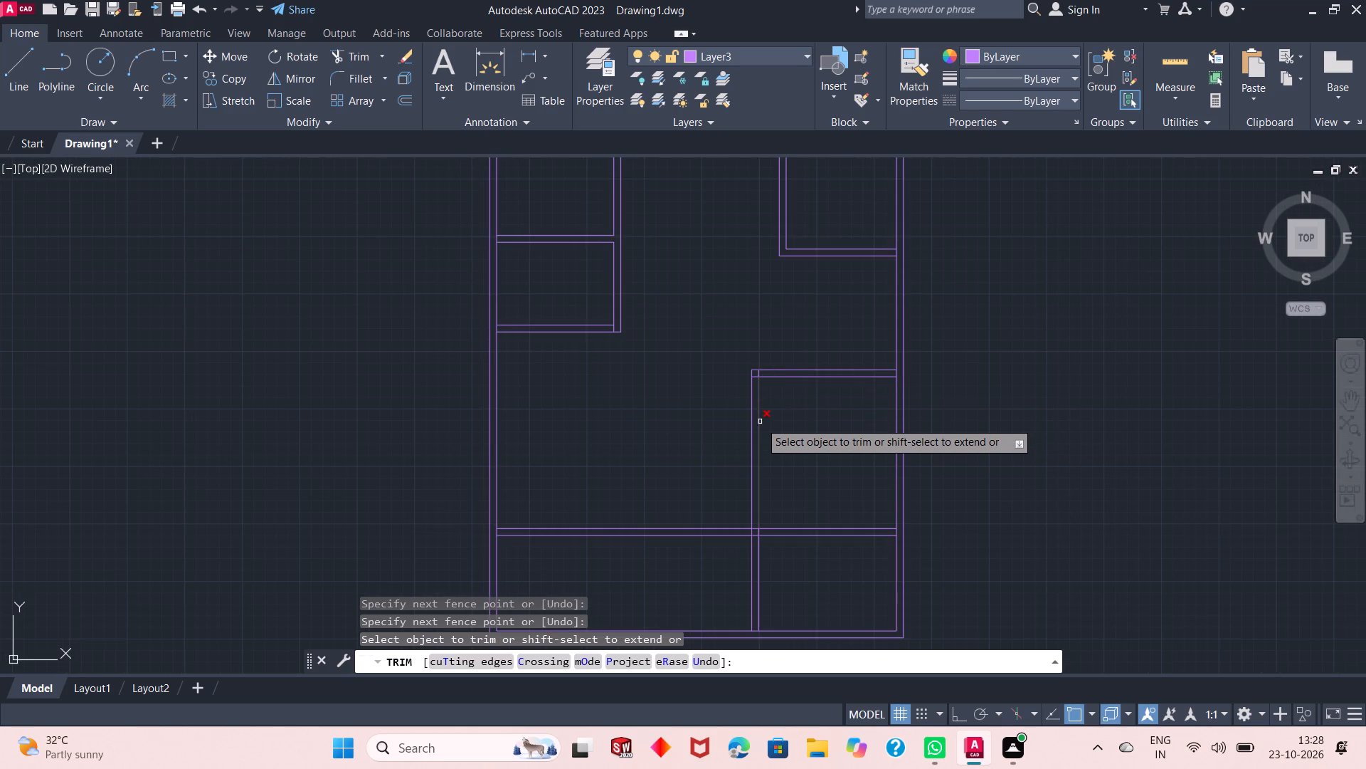
pyautogui.scroll(1, 760, 422)
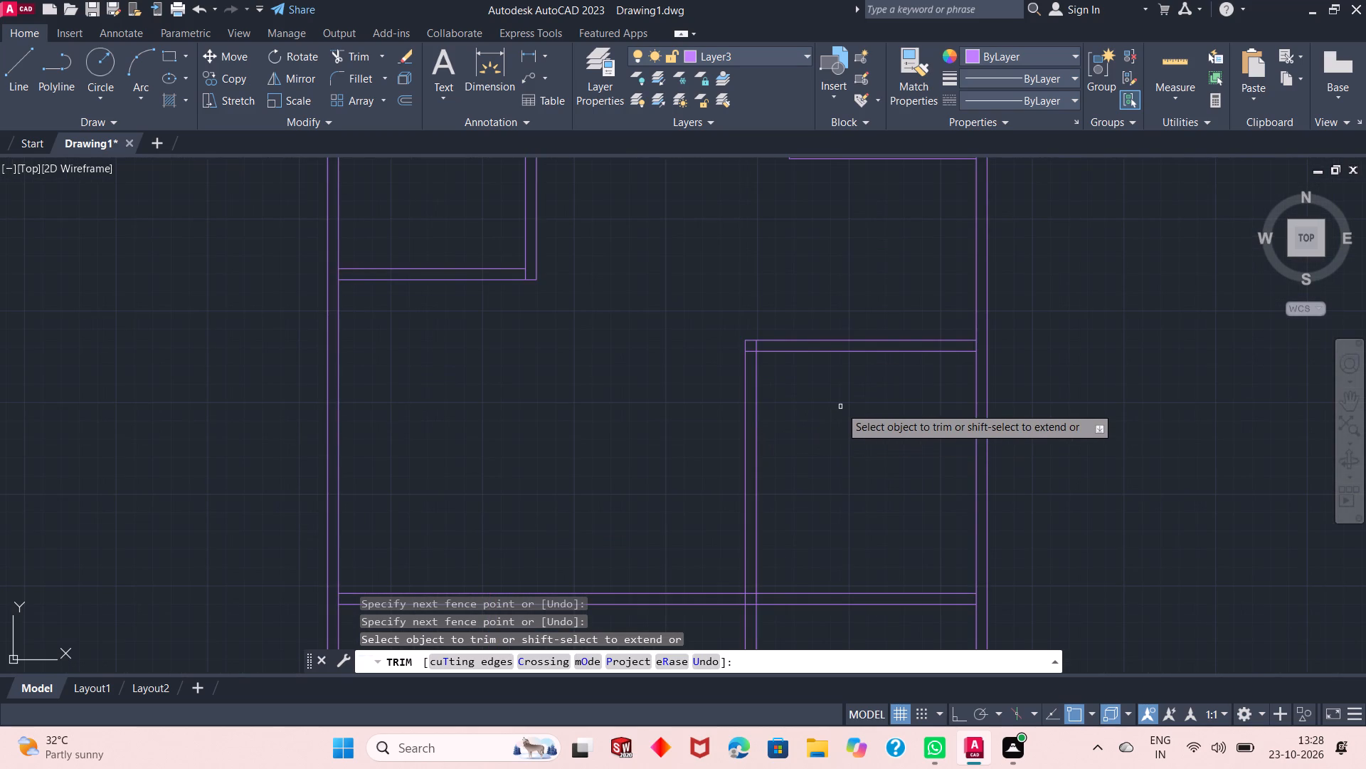
pyautogui.scroll(2, 775, 352)
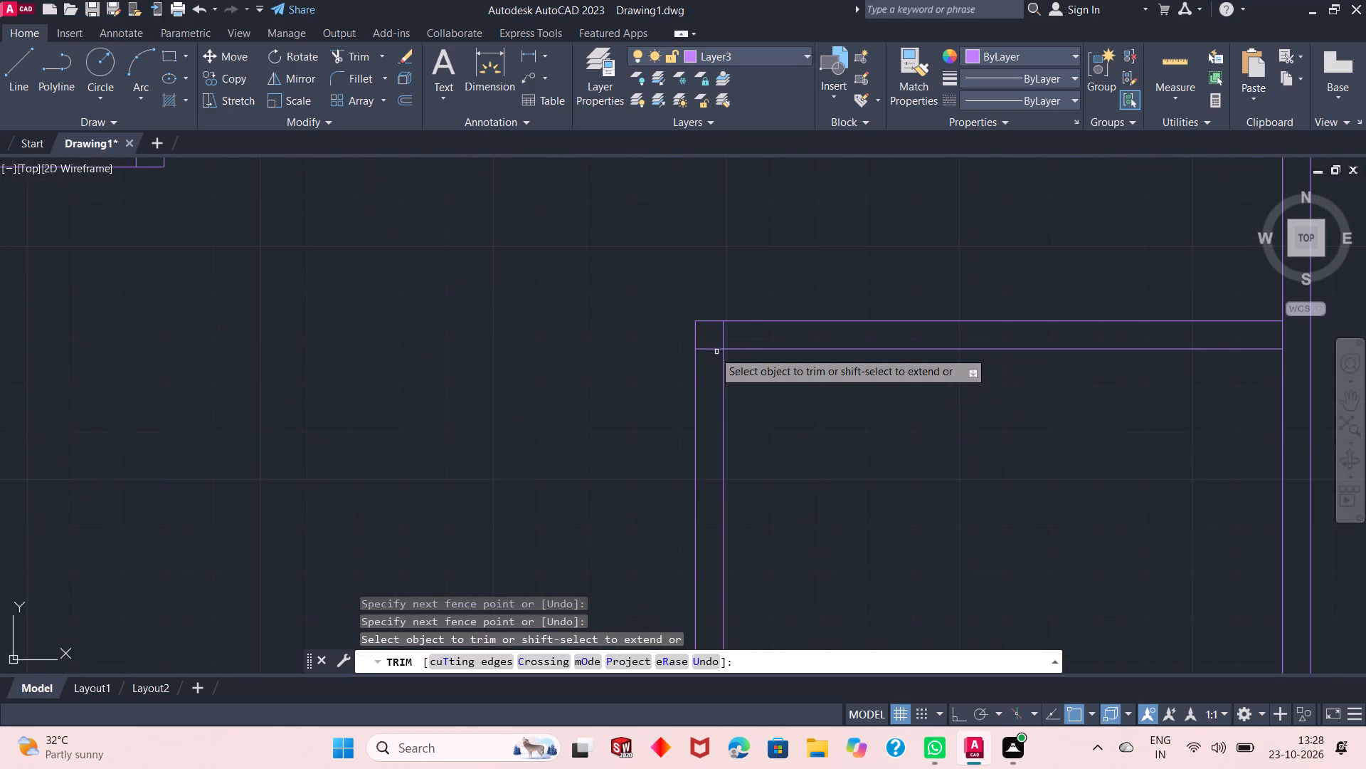
pyautogui.click(707, 350)
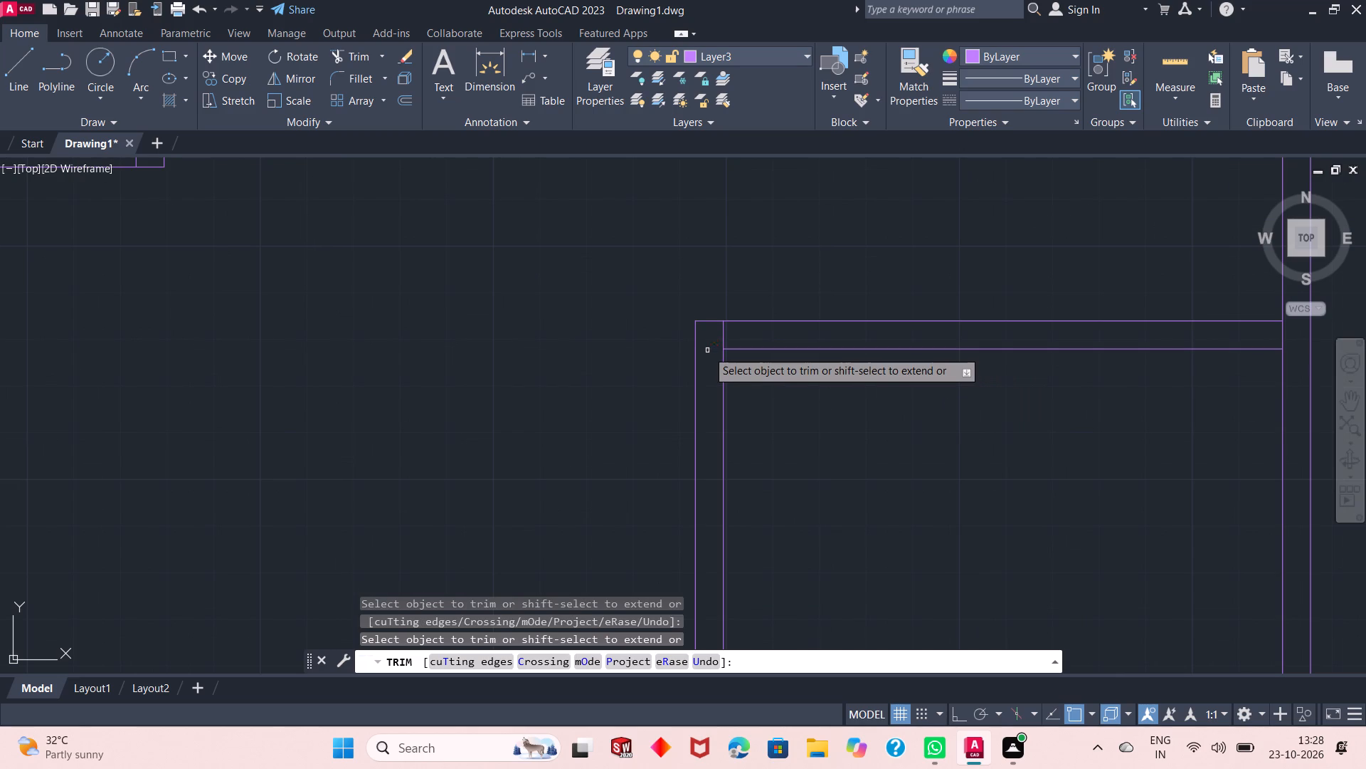
# Trim the lower horizontal partition's lines inside the vertical partition, and the vertical partition's right line between them, where the two partitions cross.
pyautogui.scroll(-3, 734, 221)
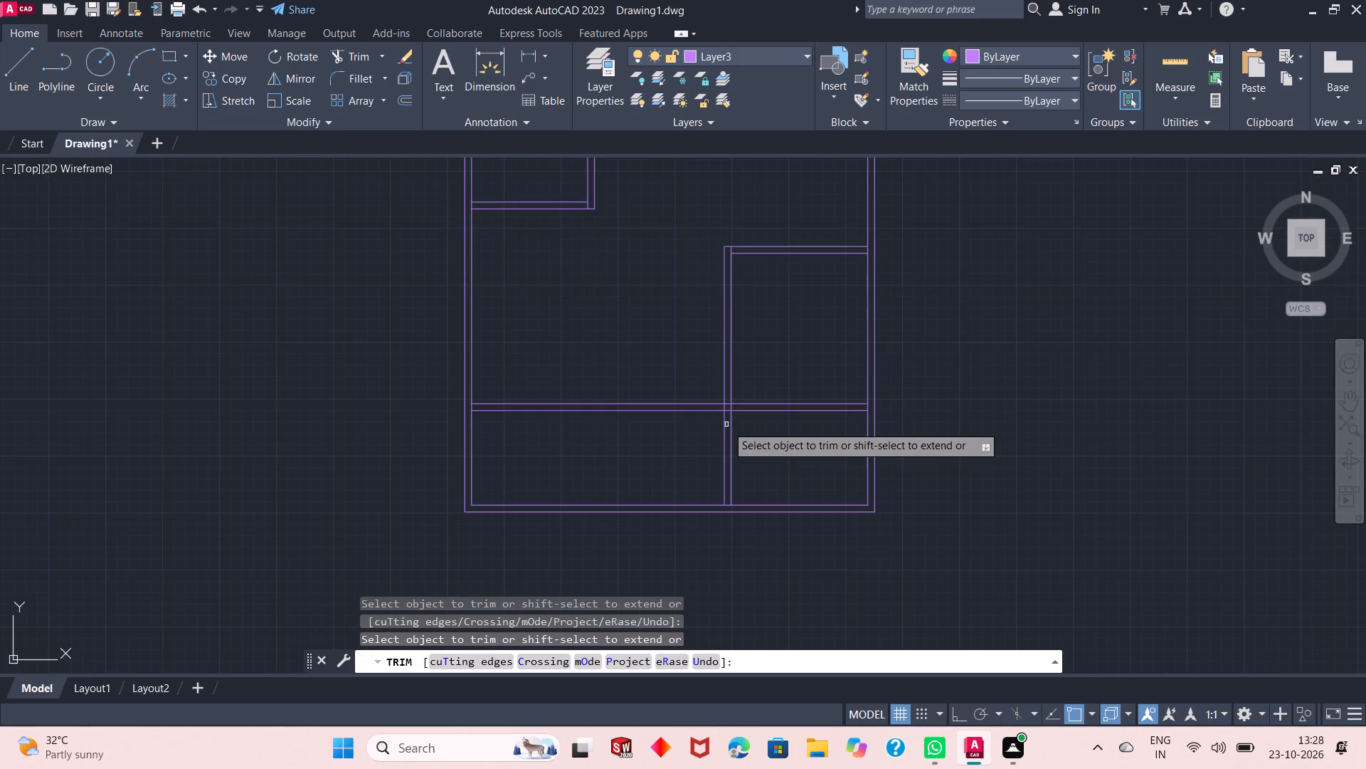
pyautogui.scroll(4, 726, 427)
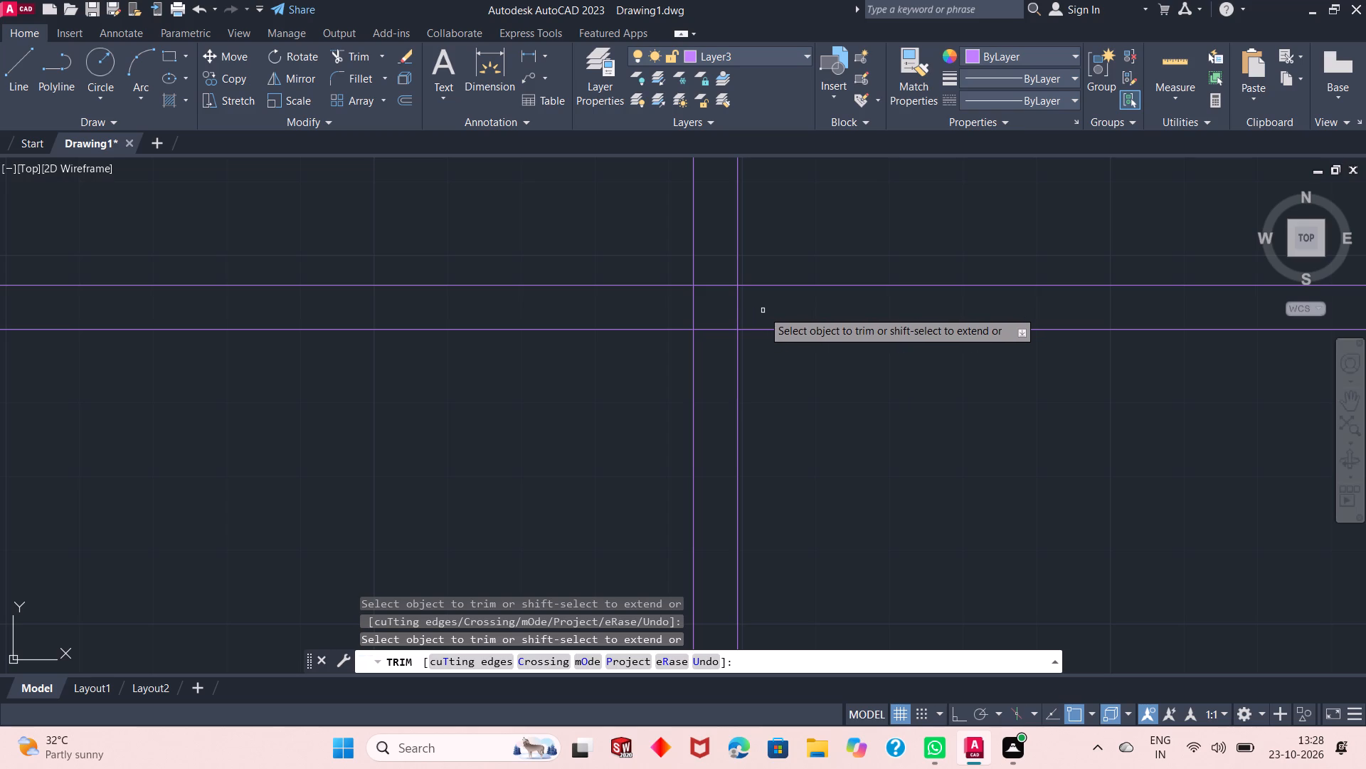
pyautogui.moveTo(763, 310); pyautogui.dragTo(711, 349)
pyautogui.moveTo(718, 314); pyautogui.dragTo(726, 257)
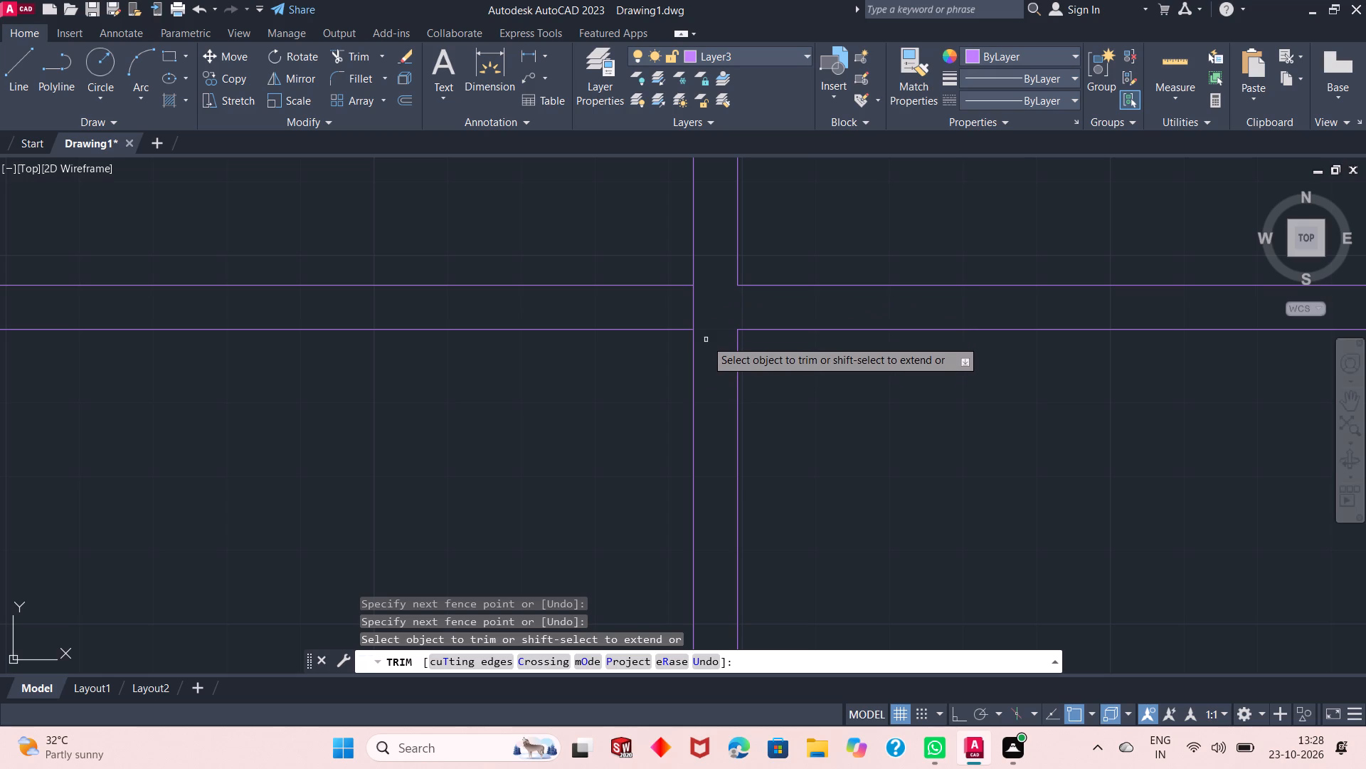
pyautogui.scroll(-2, 710, 291)
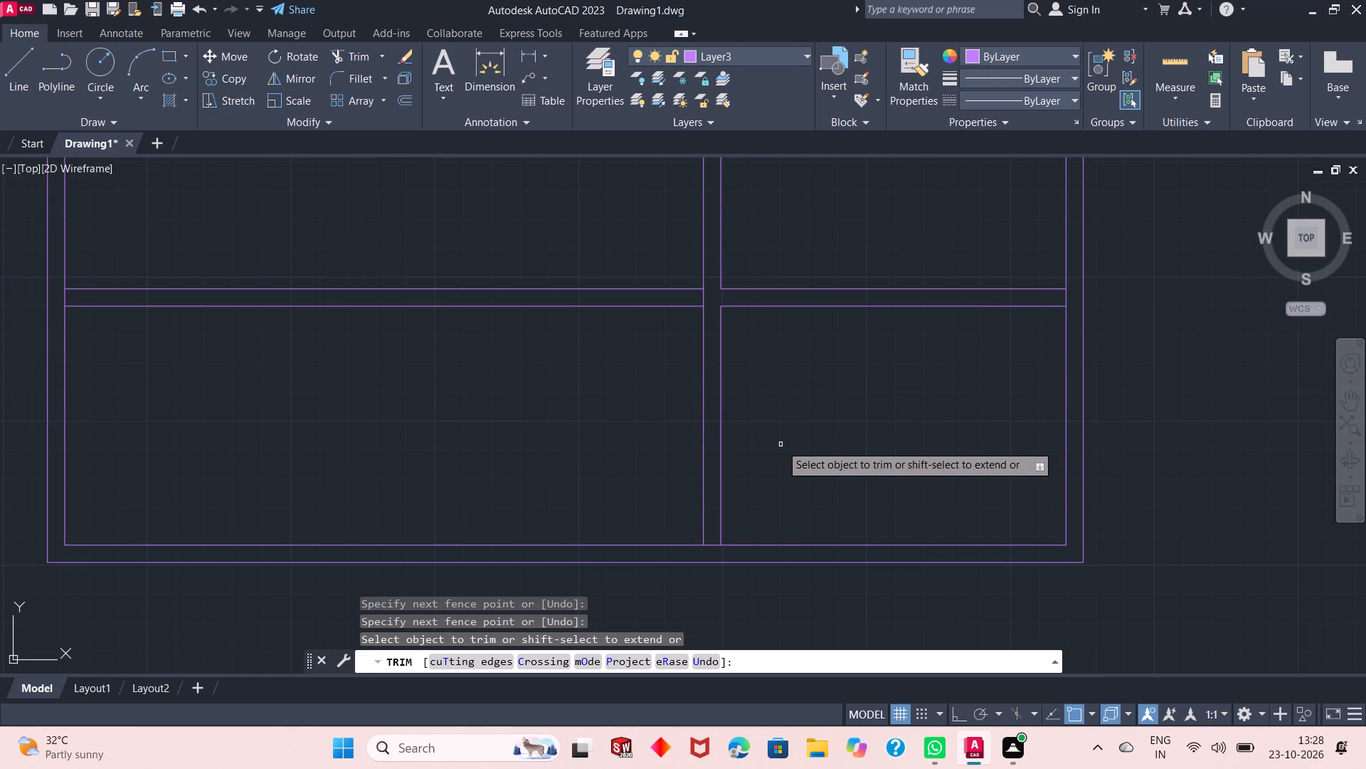
pyautogui.scroll(2, 1080, 238)
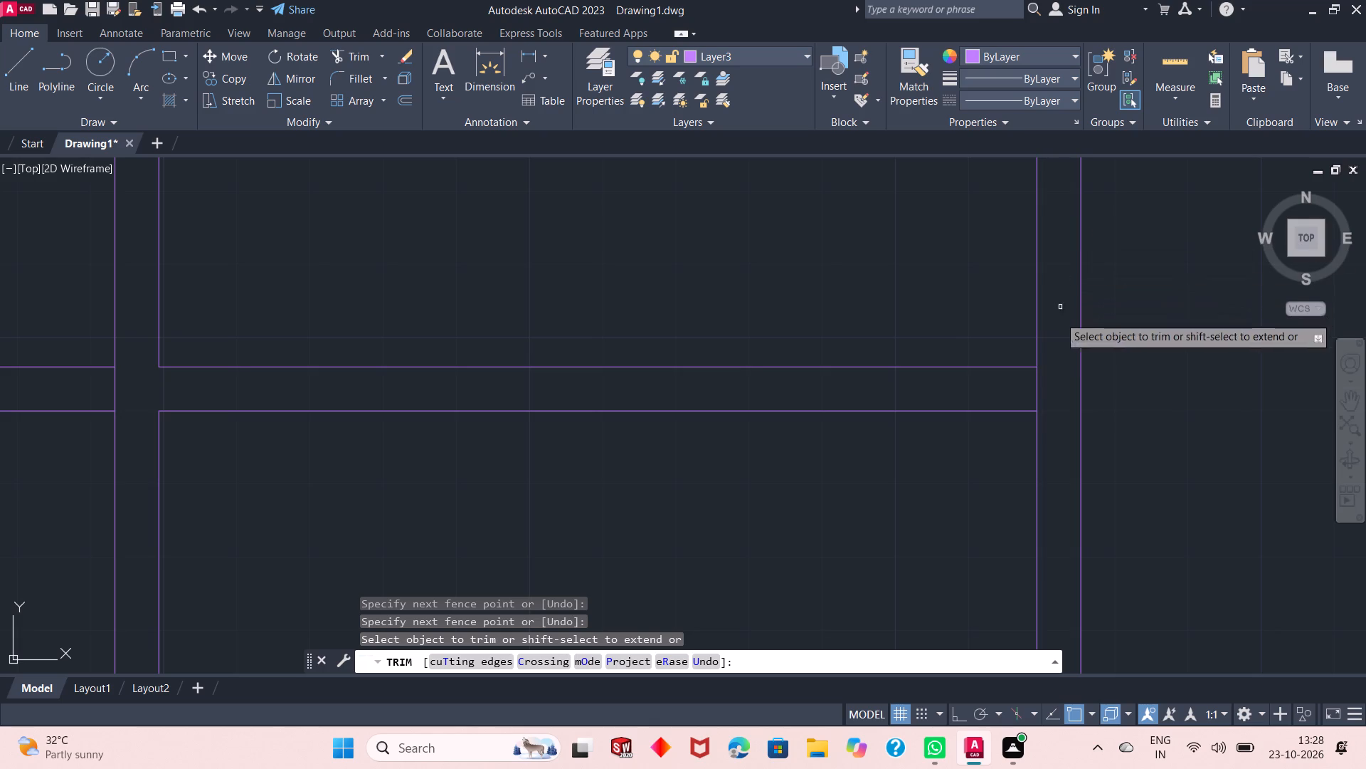
pyautogui.rightClick(702, 229)
pyautogui.click(734, 236)
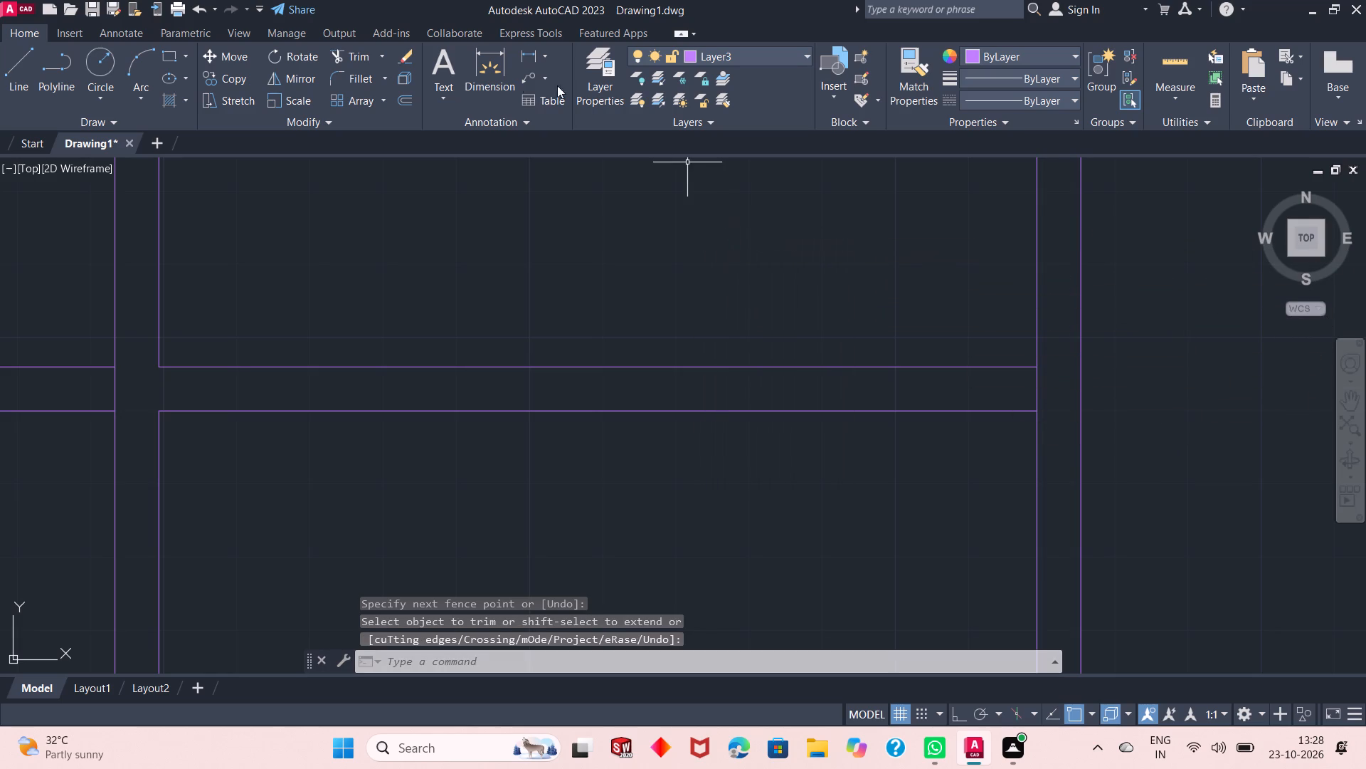
# Extend the lower horizontal partition's bottom line to the right wall's outer line.
pyautogui.click(376, 60)
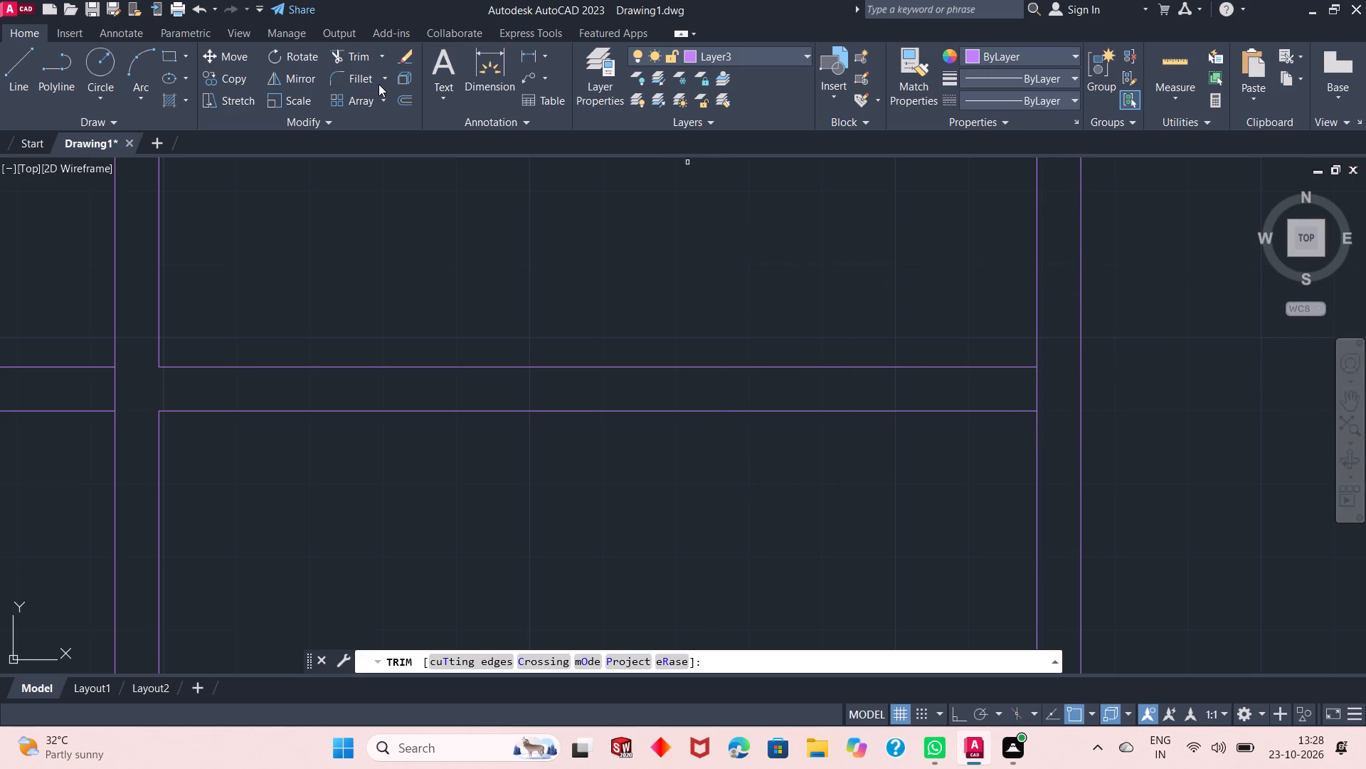
pyautogui.click(380, 52)
pyautogui.click(380, 108)
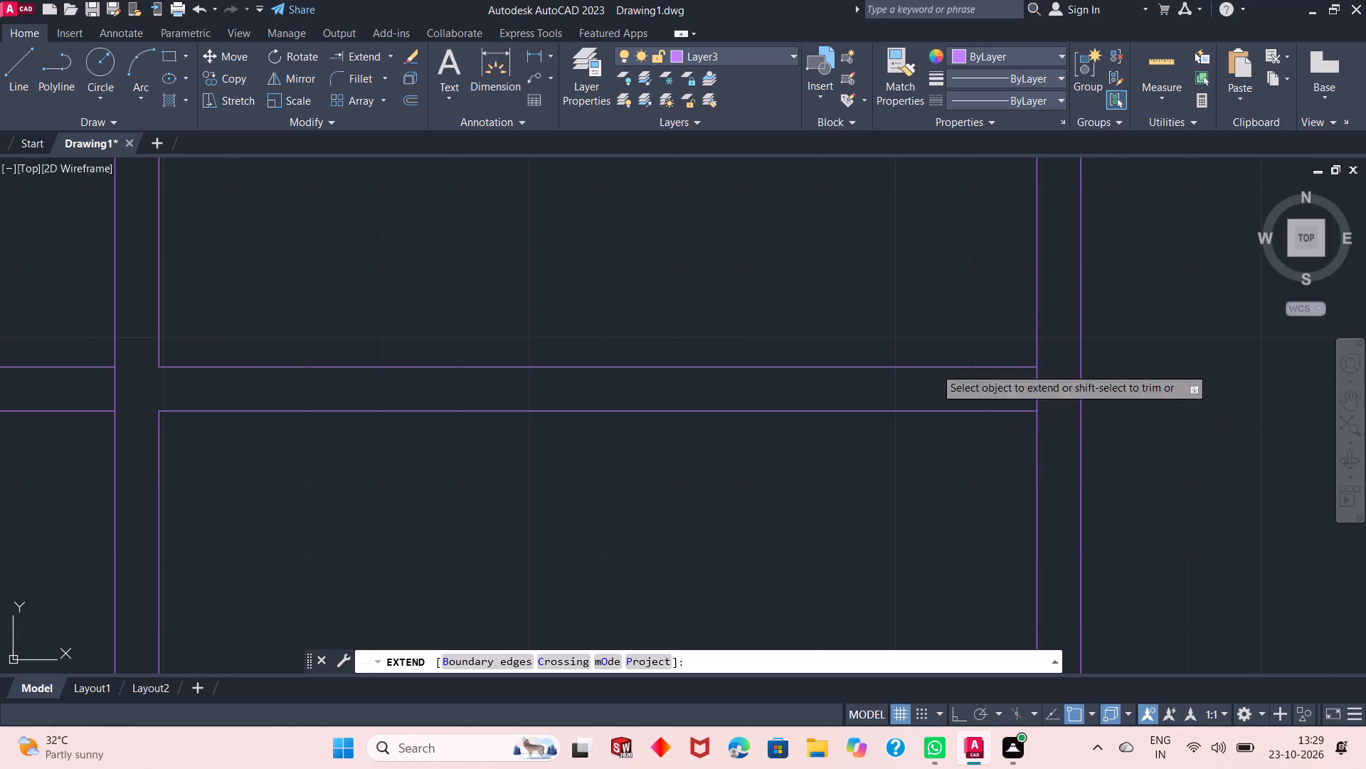
pyautogui.scroll(-3, 884, 322)
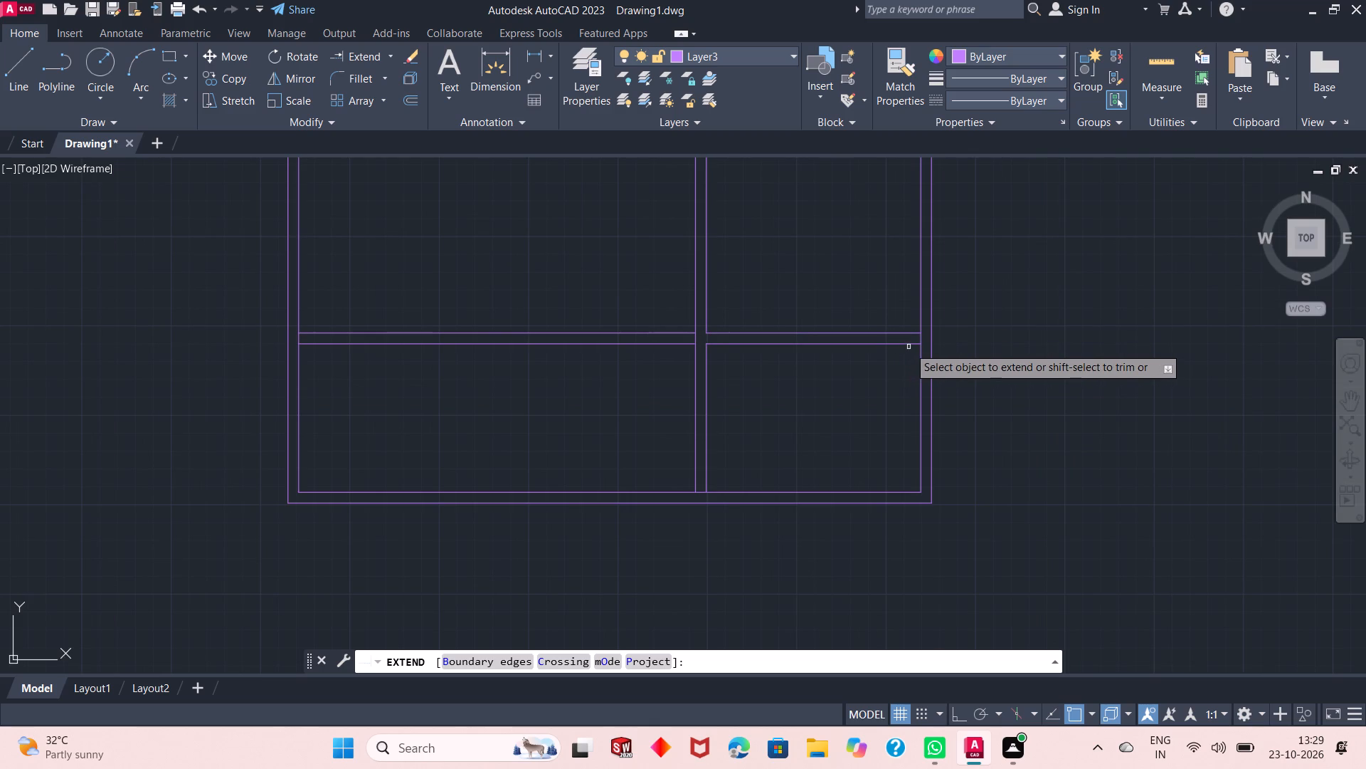
pyautogui.click(911, 343)
pyautogui.rightClick(965, 310)
pyautogui.click(983, 323)
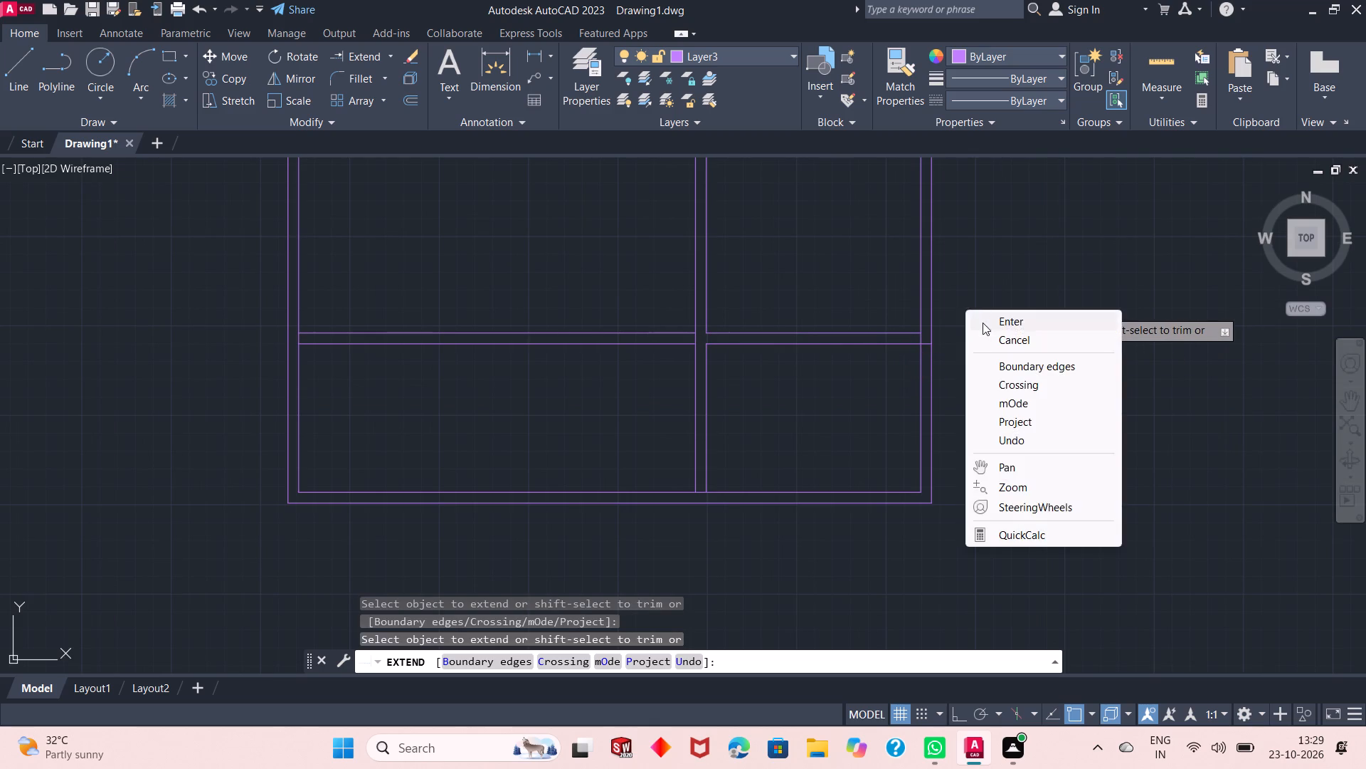
# Trim the right wall's inner line between the lower horizontal partition's two lines.
pyautogui.click(386, 60)
pyautogui.click(386, 82)
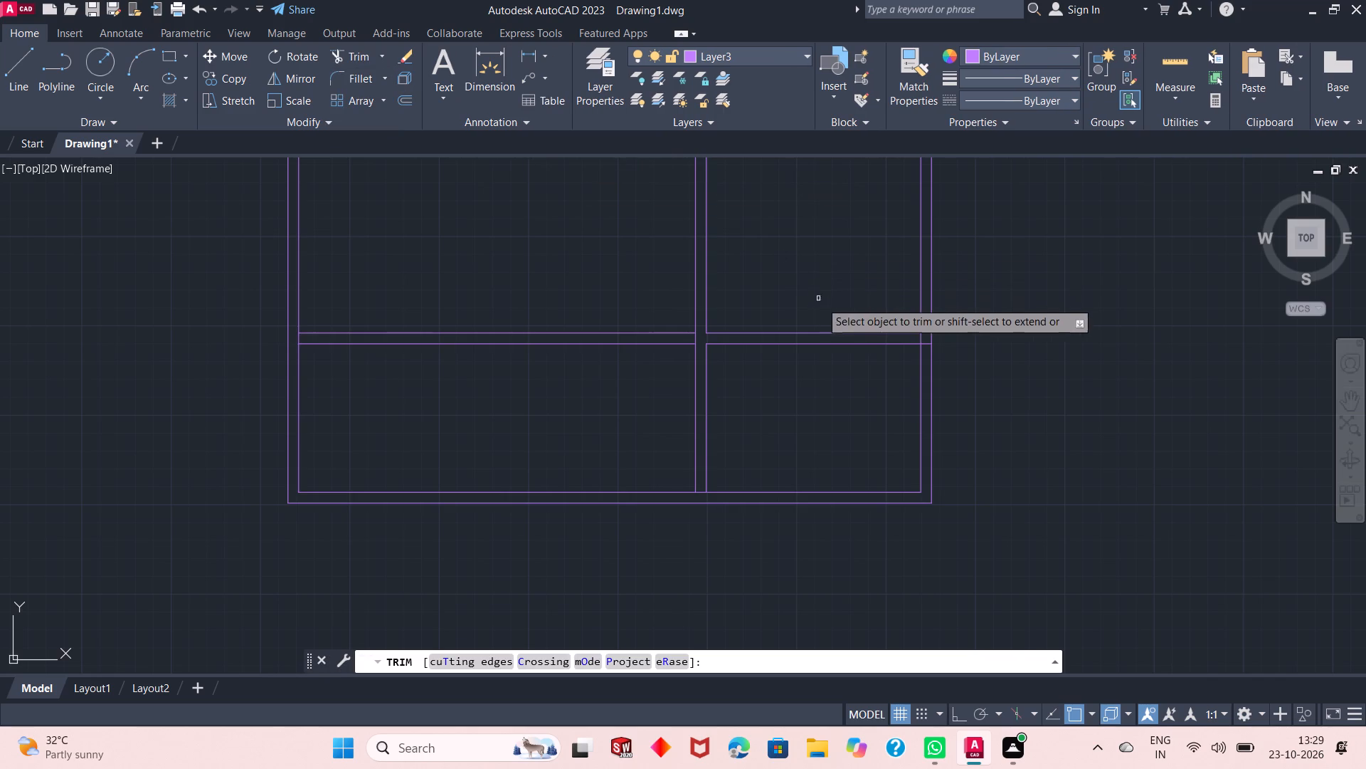
pyautogui.scroll(2, 875, 330)
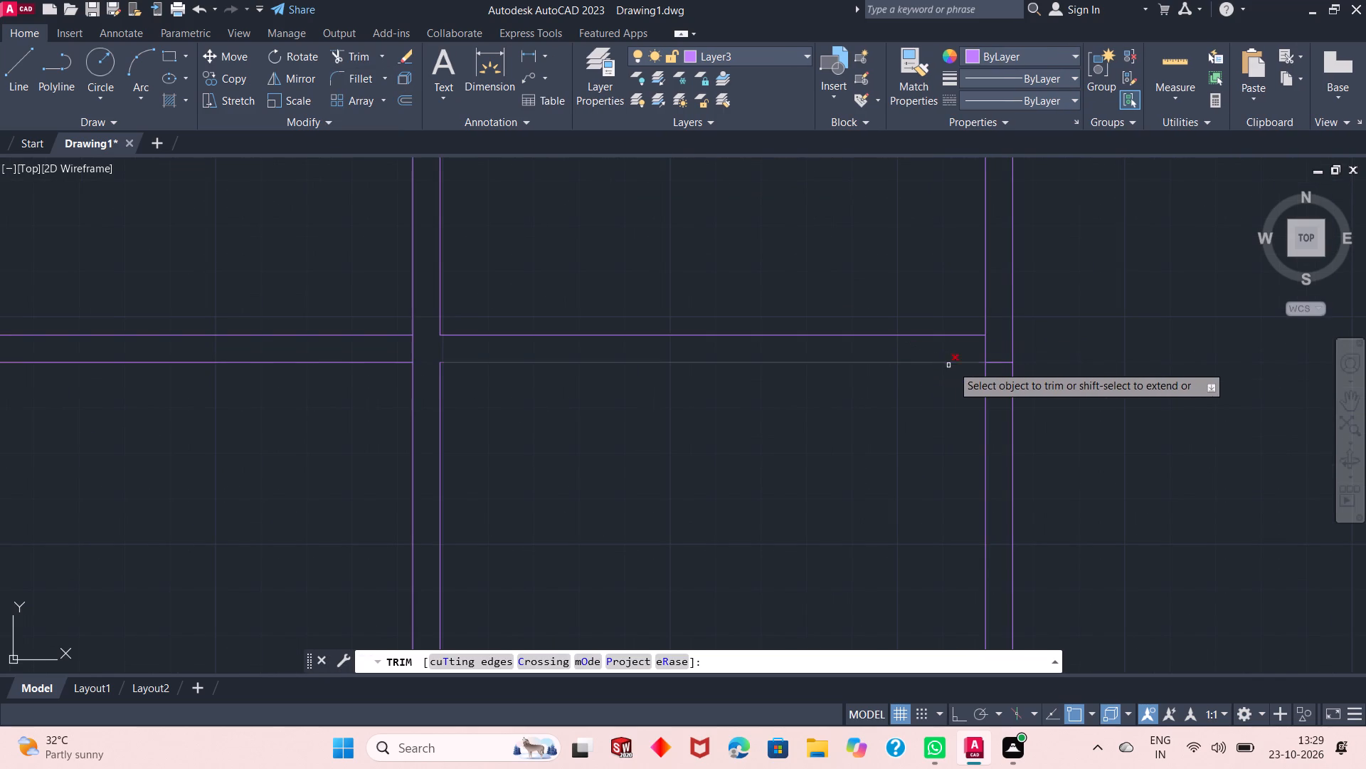
pyautogui.click(982, 351)
pyautogui.click(990, 343)
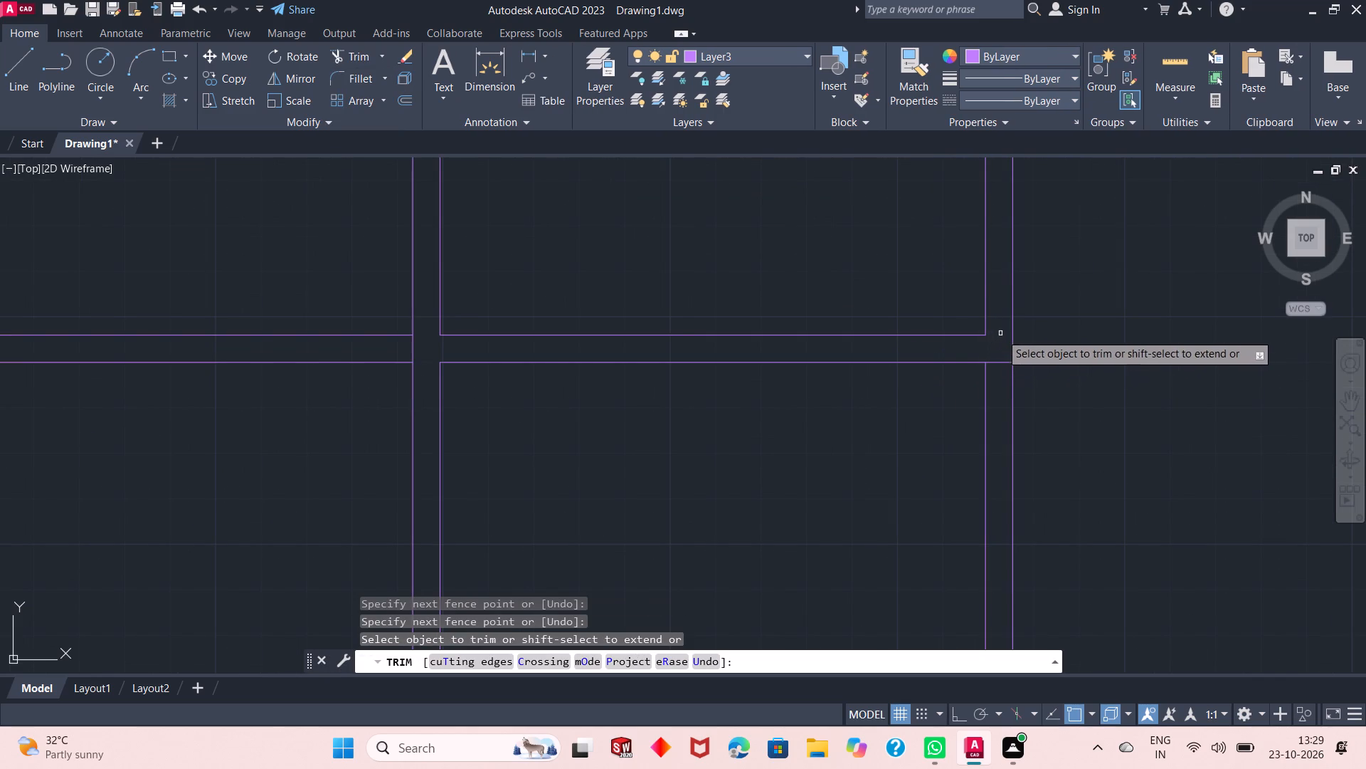
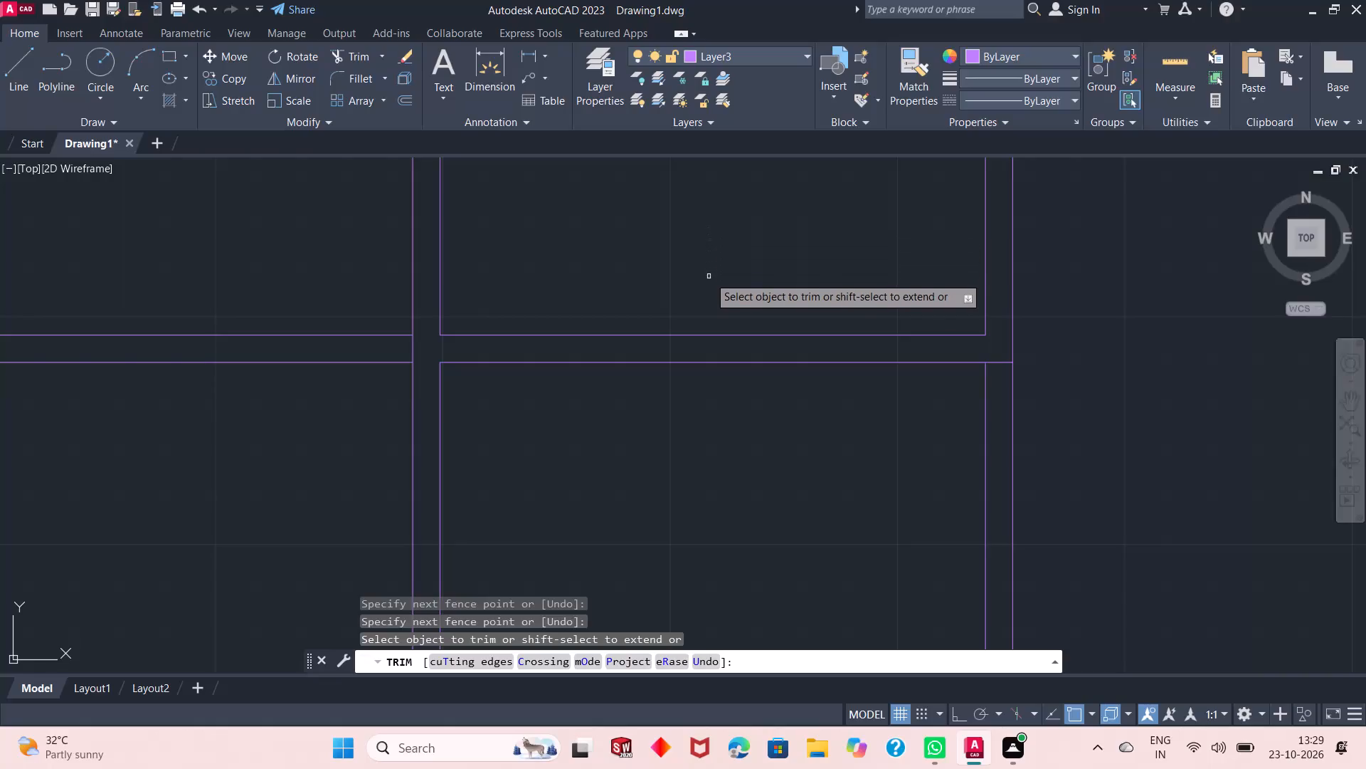
# Trim away the right wall's and bottom wall's inner lines along the bottom-right corner space, below the lower horizontal partition.
pyautogui.scroll(-1, 742, 266)
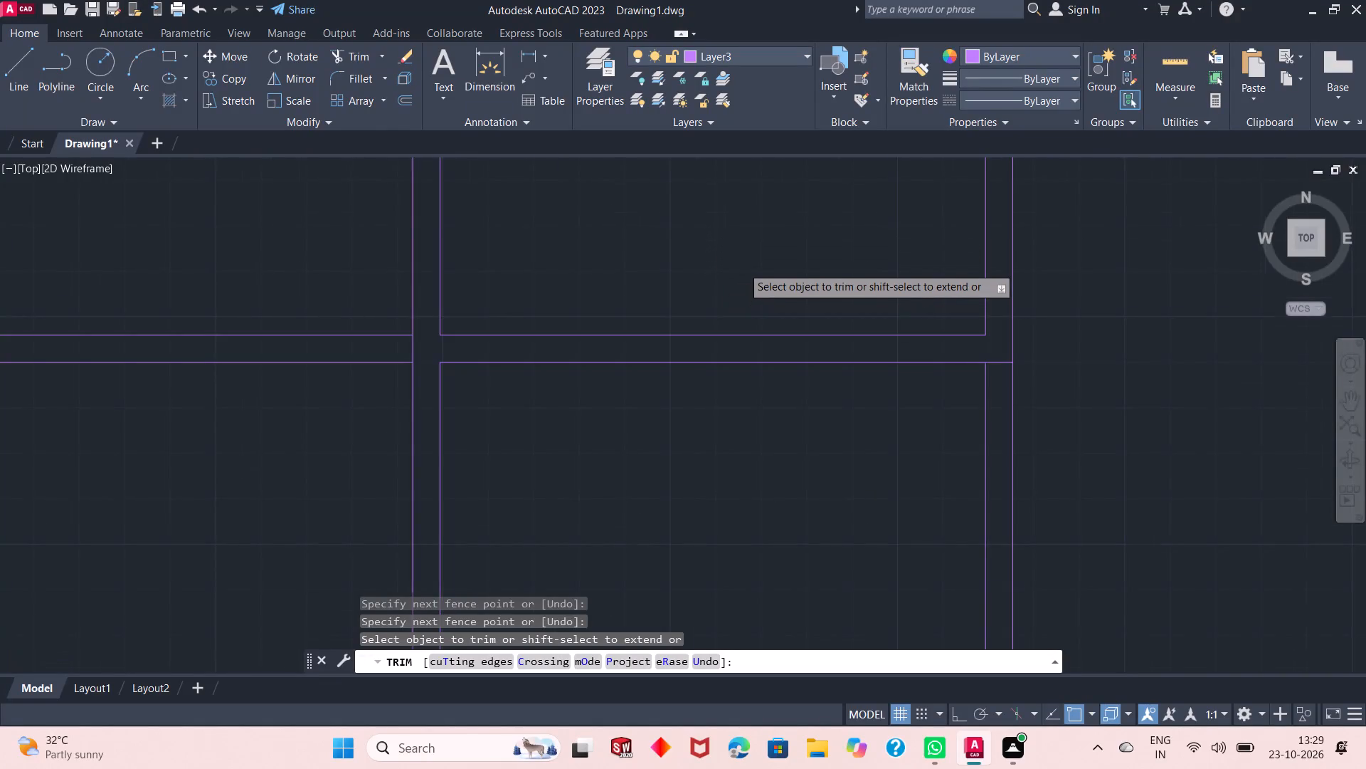
pyautogui.scroll(-1, 742, 266)
pyautogui.scroll(1, 771, 283)
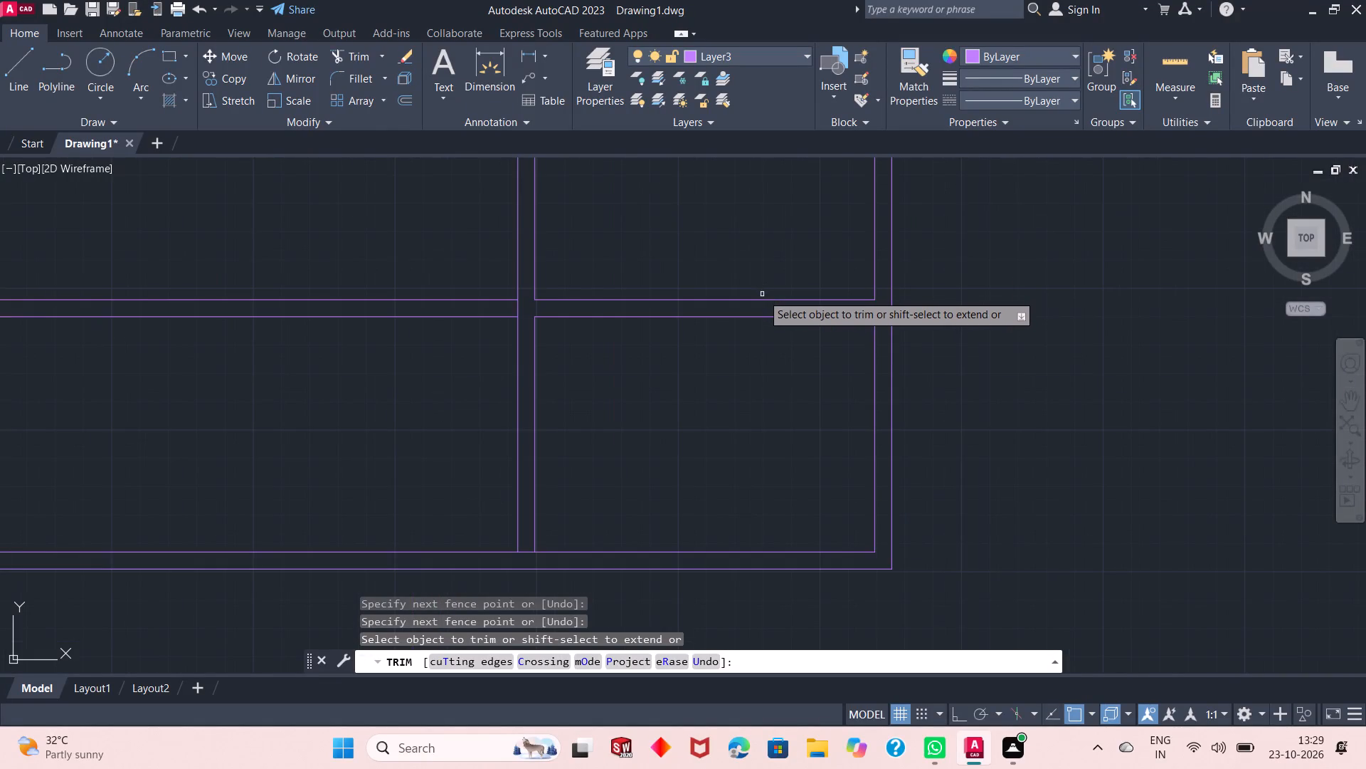
pyautogui.scroll(1, 524, 308)
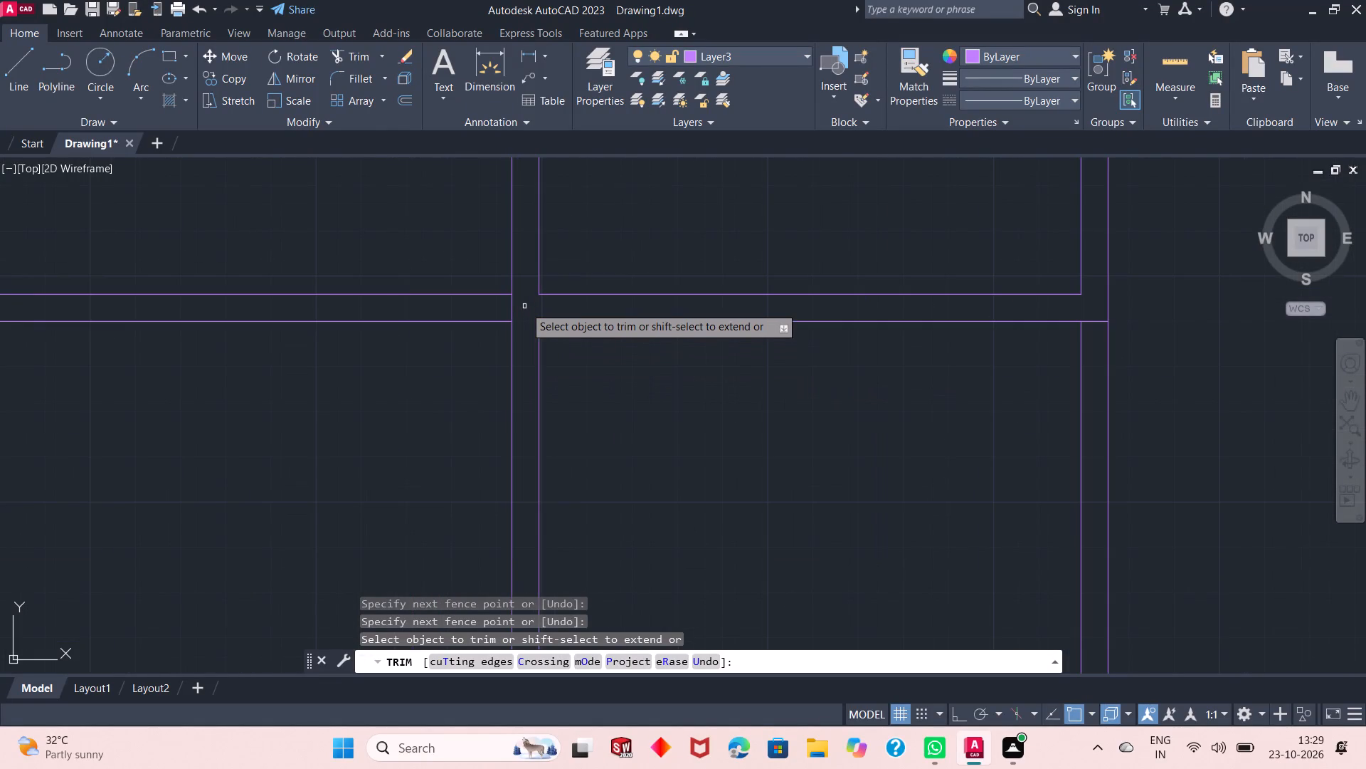
pyautogui.scroll(-1, 783, 342)
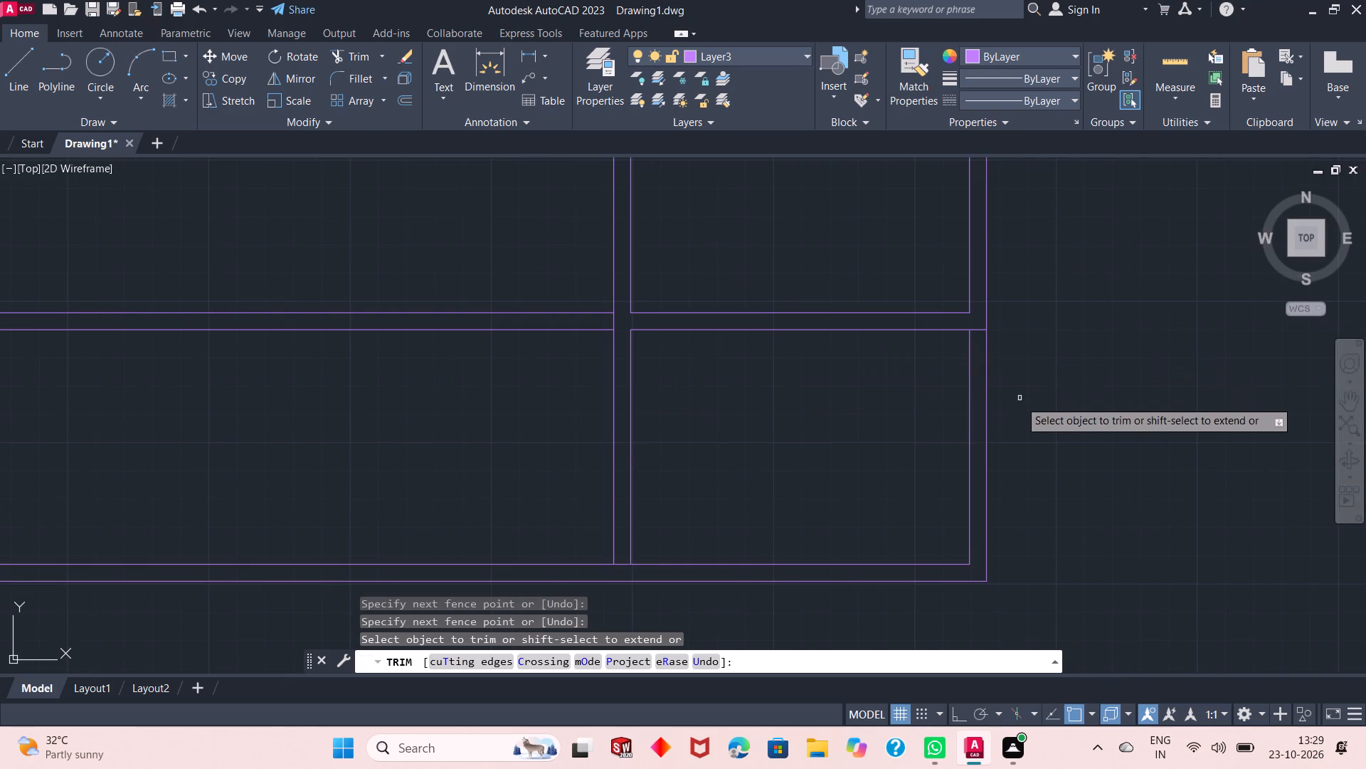
pyautogui.click(968, 446)
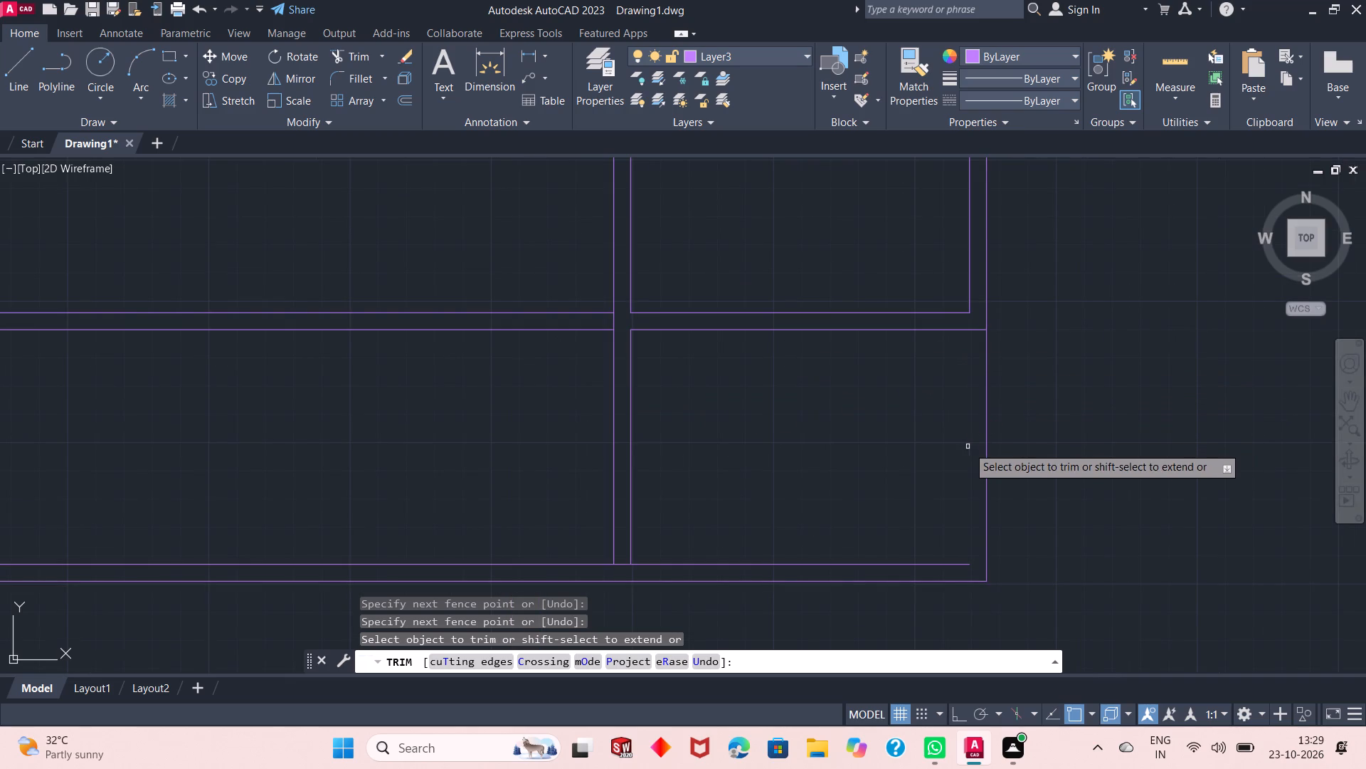
pyautogui.rightClick(662, 383)
pyautogui.click(677, 387)
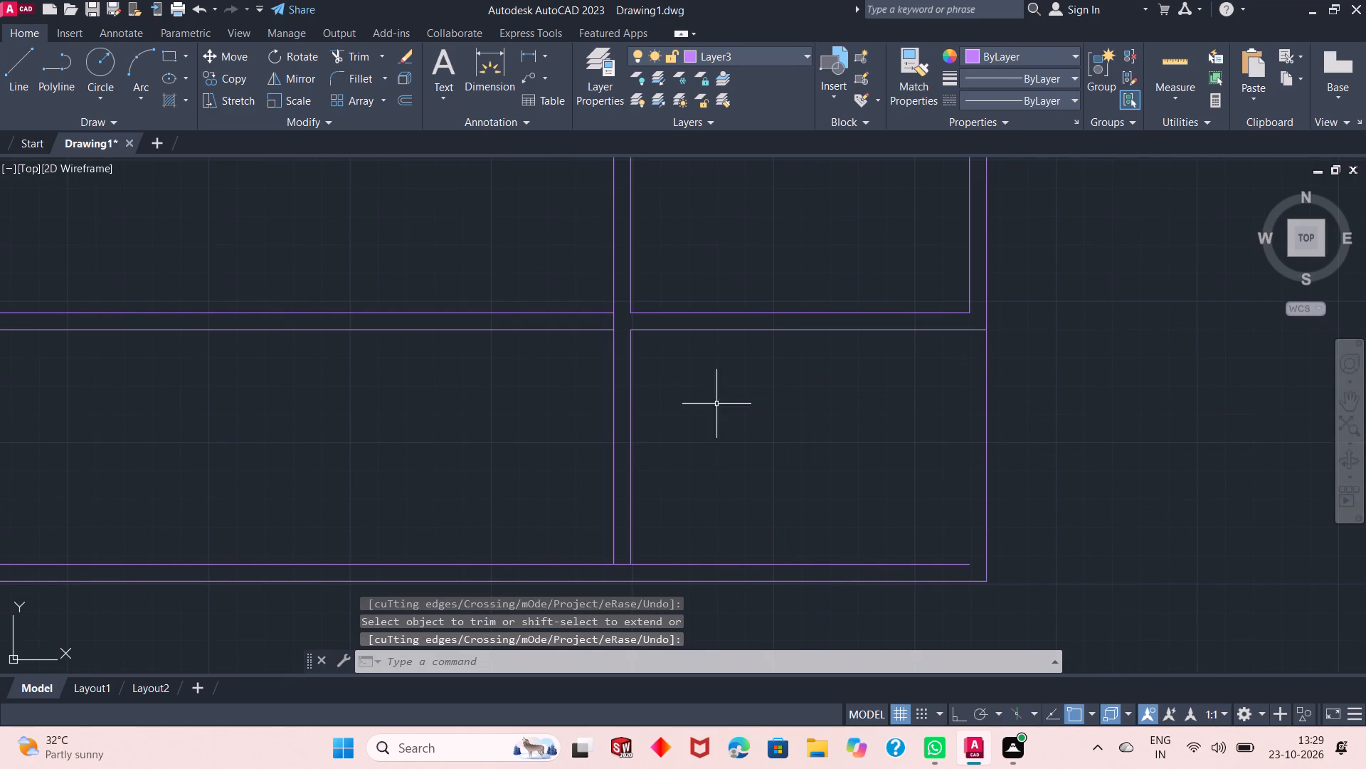
pyautogui.click(737, 435)
pyautogui.rightClick(737, 435)
pyautogui.click(872, 96)
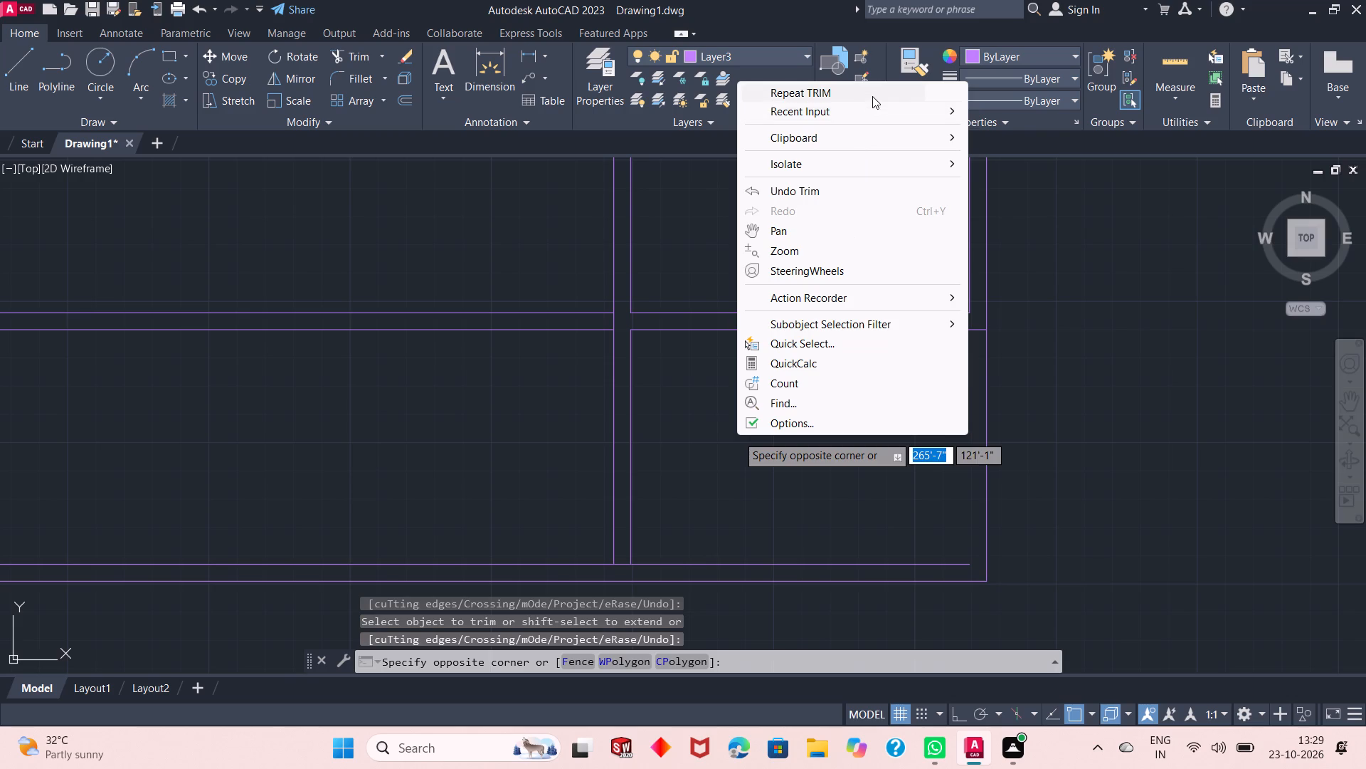
pyautogui.click(841, 565)
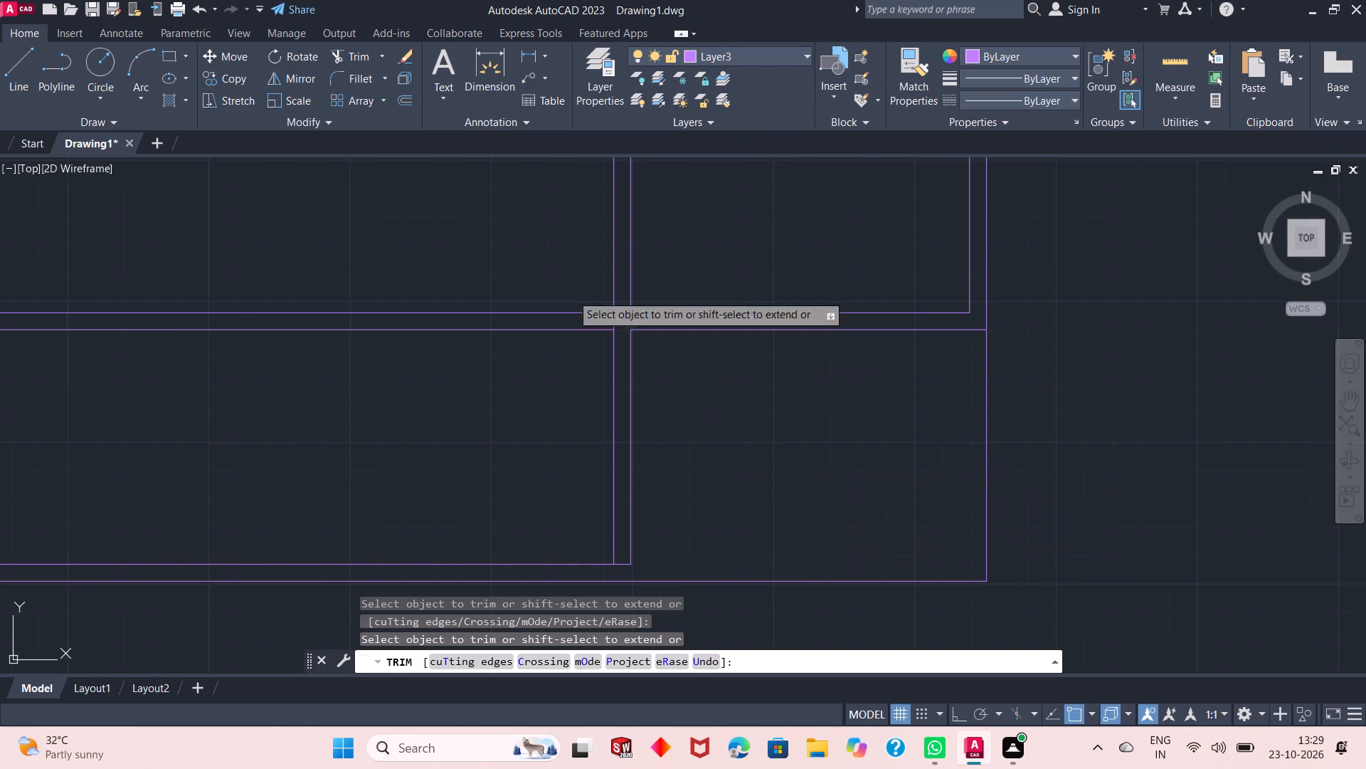
pyautogui.rightClick(381, 263)
pyautogui.click(423, 268)
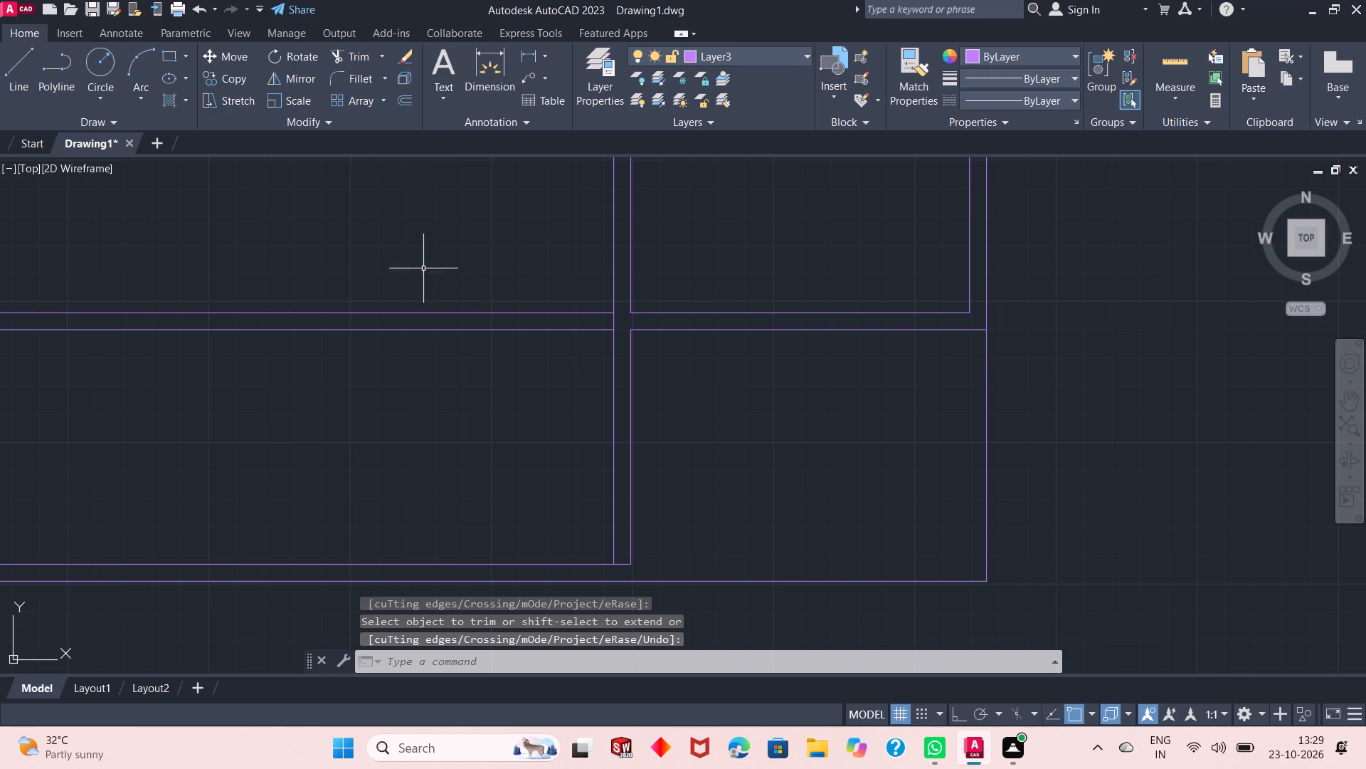
# Extend the vertical partition's right line down to the bottom wall's outer line.
pyautogui.click(378, 55)
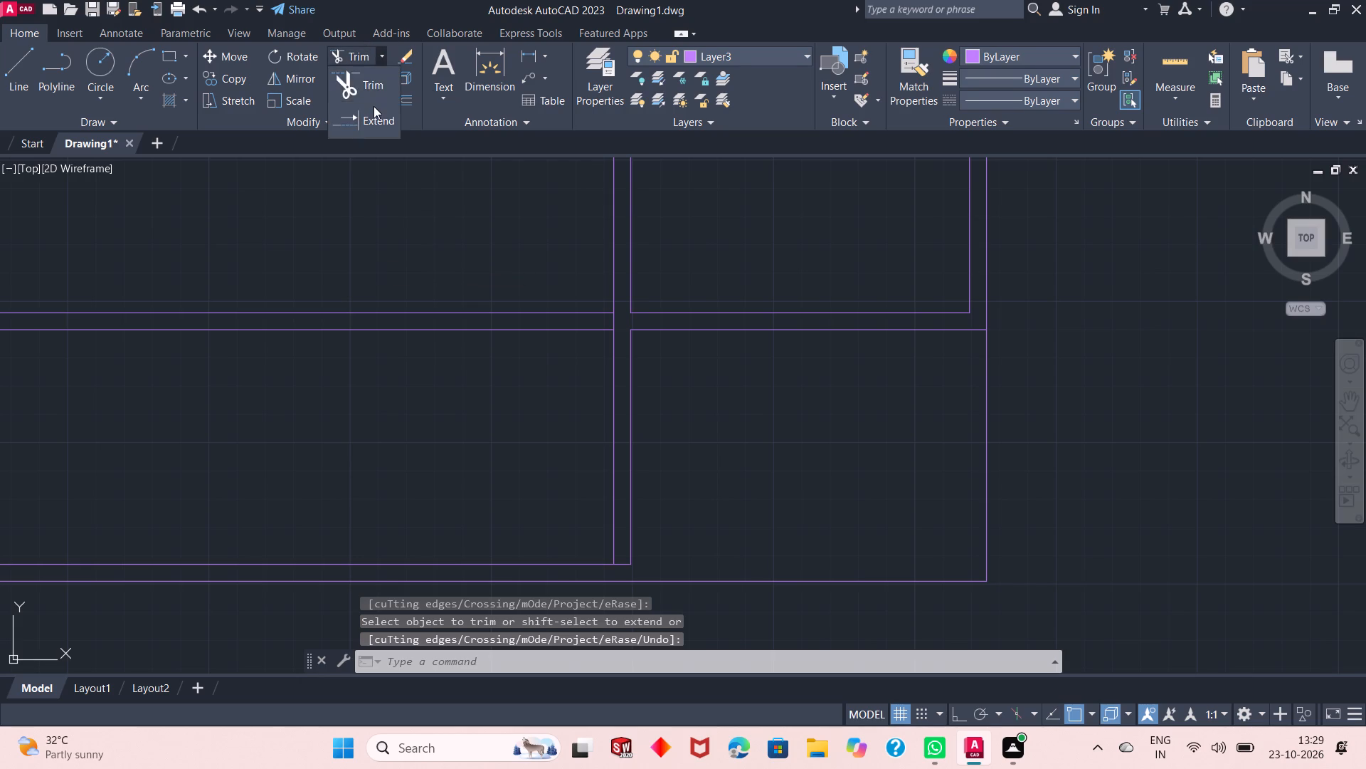
pyautogui.click(374, 106)
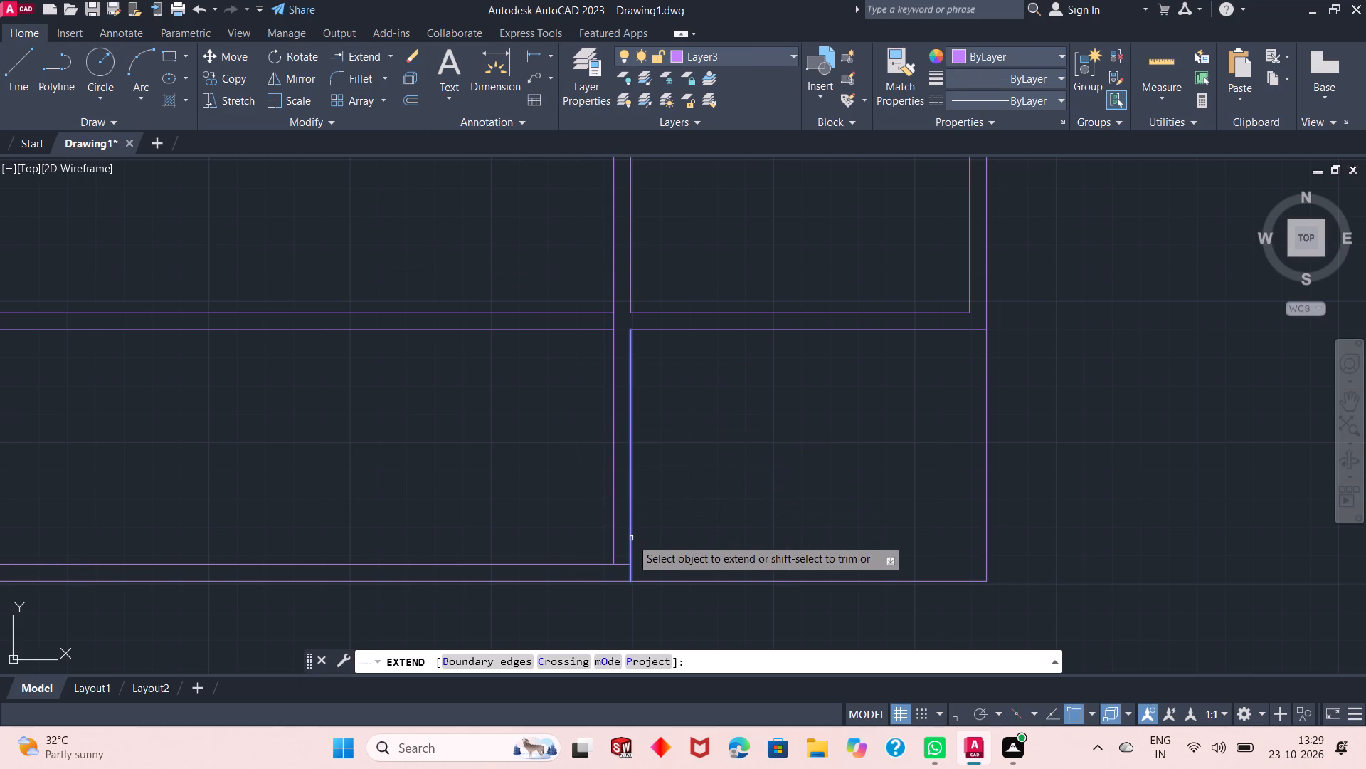
pyautogui.click(631, 538)
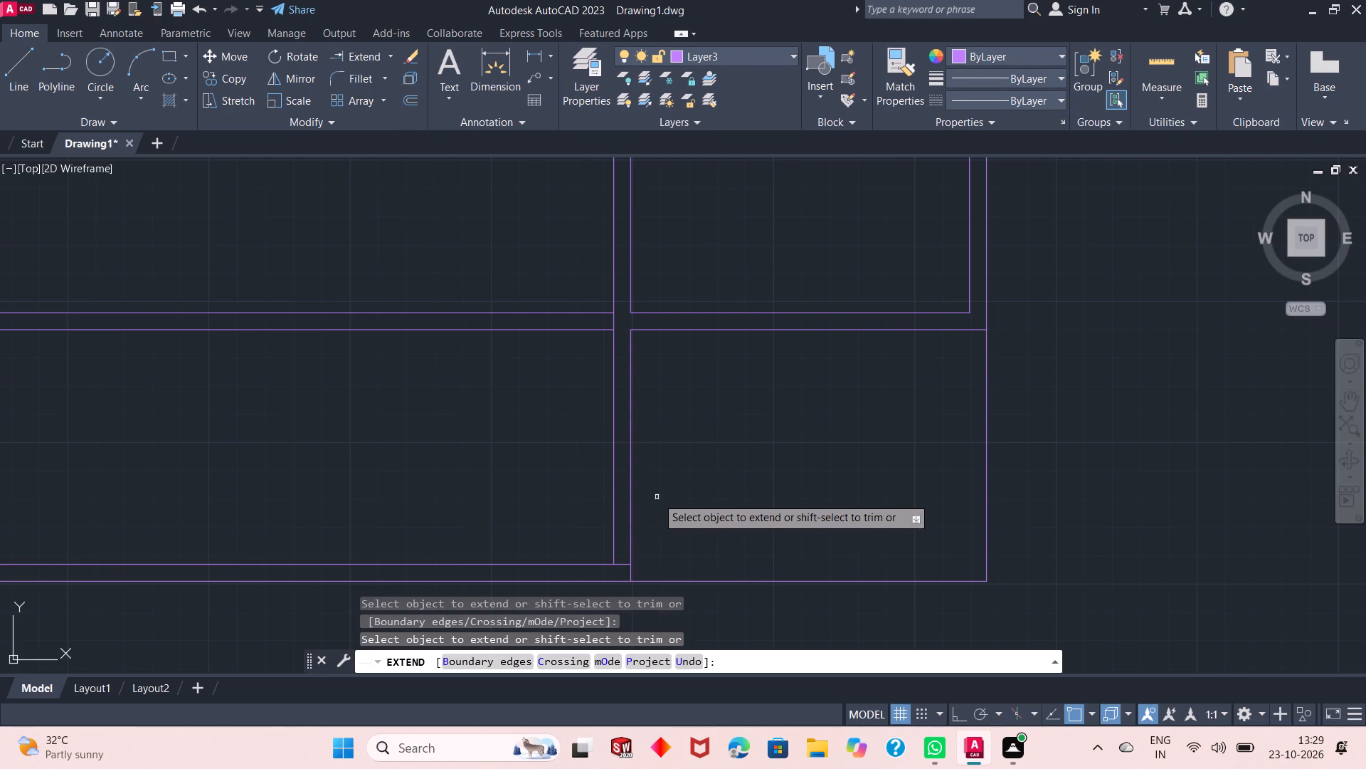
pyautogui.rightClick(657, 497)
pyautogui.click(738, 276)
# Trim the bottom wall's inner line between the vertical partition's two lines.
pyautogui.rightClick(738, 276)
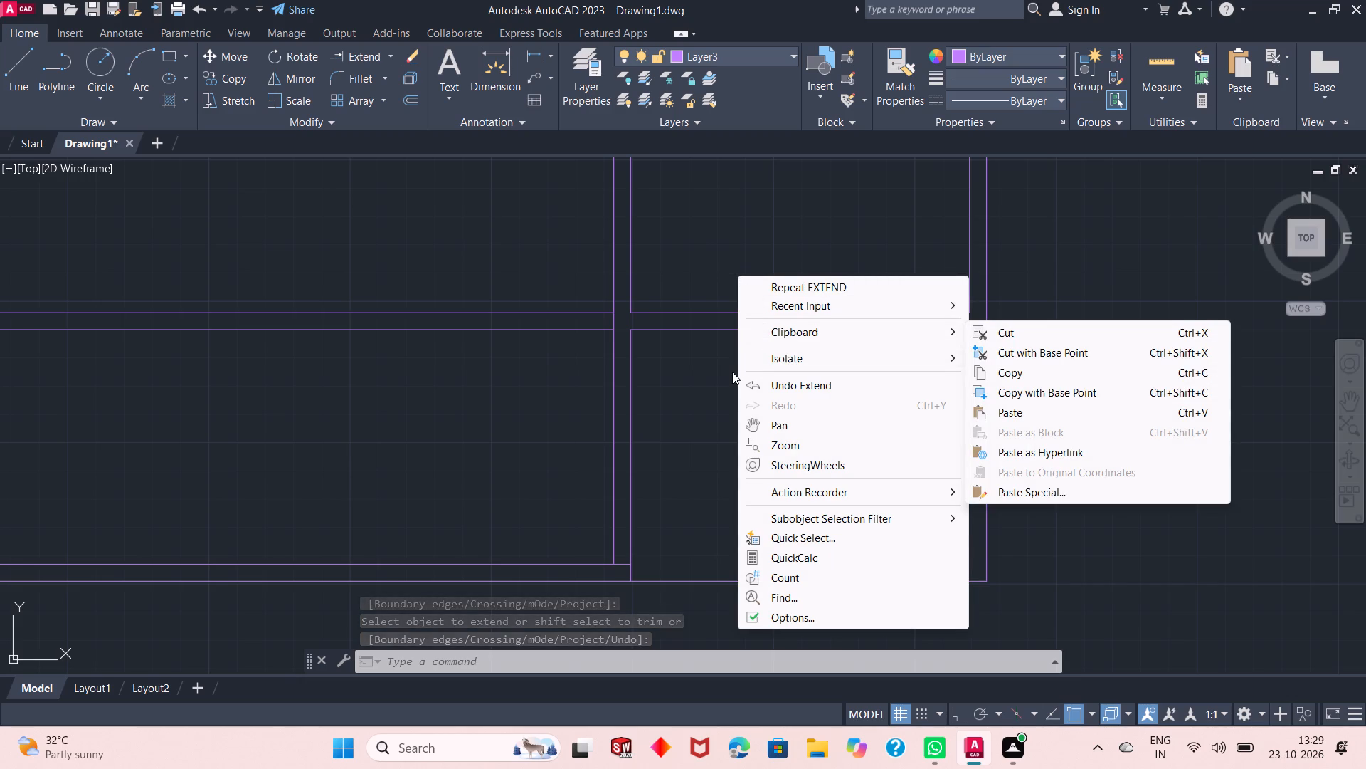
pyautogui.click(837, 313)
pyautogui.click(1026, 332)
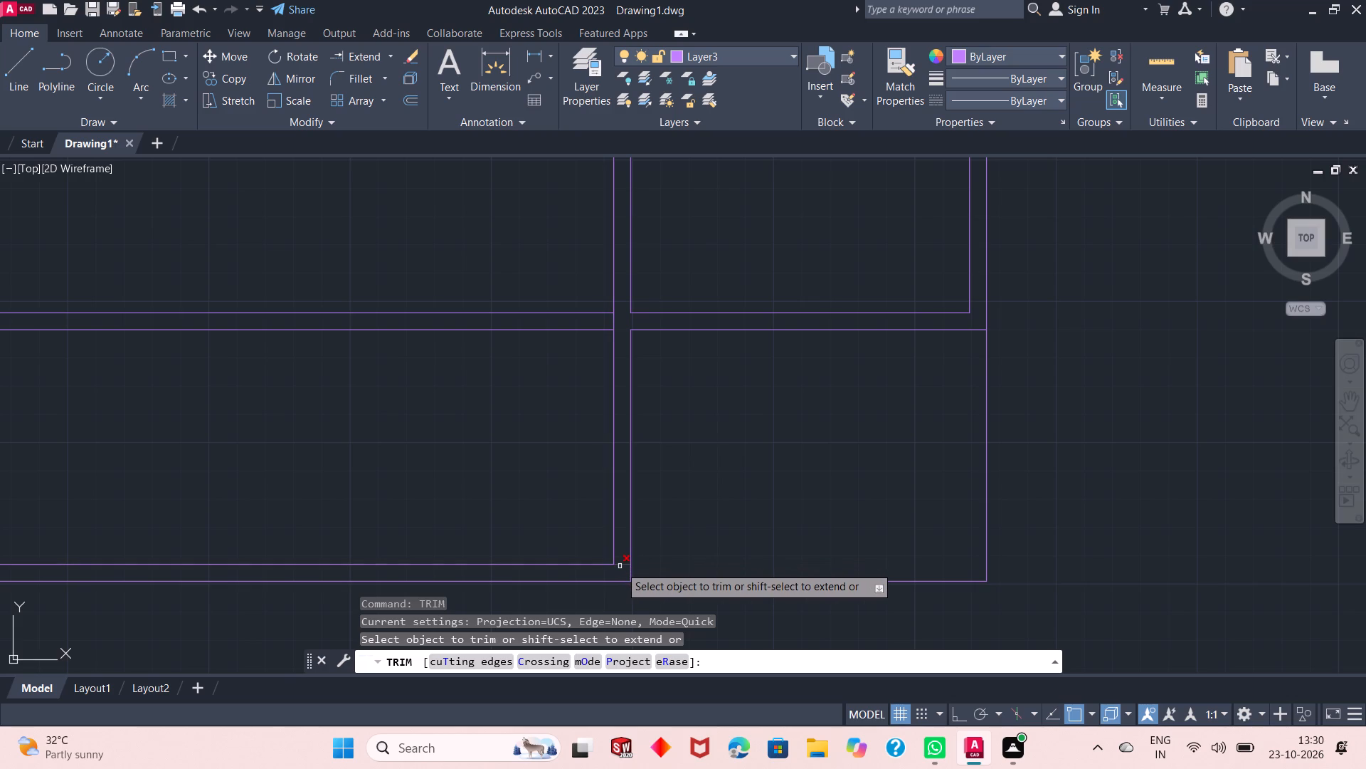
pyautogui.click(620, 566)
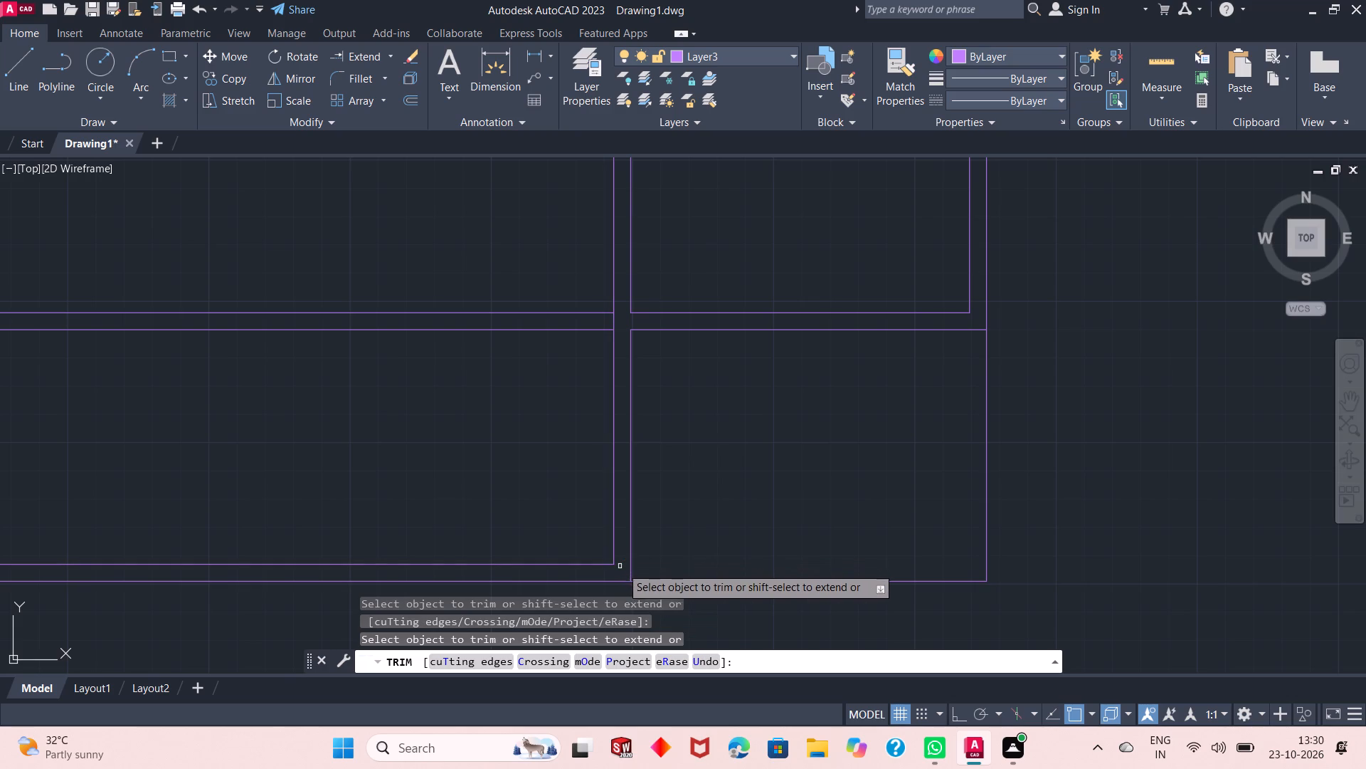
pyautogui.rightClick(778, 466)
pyautogui.click(796, 473)
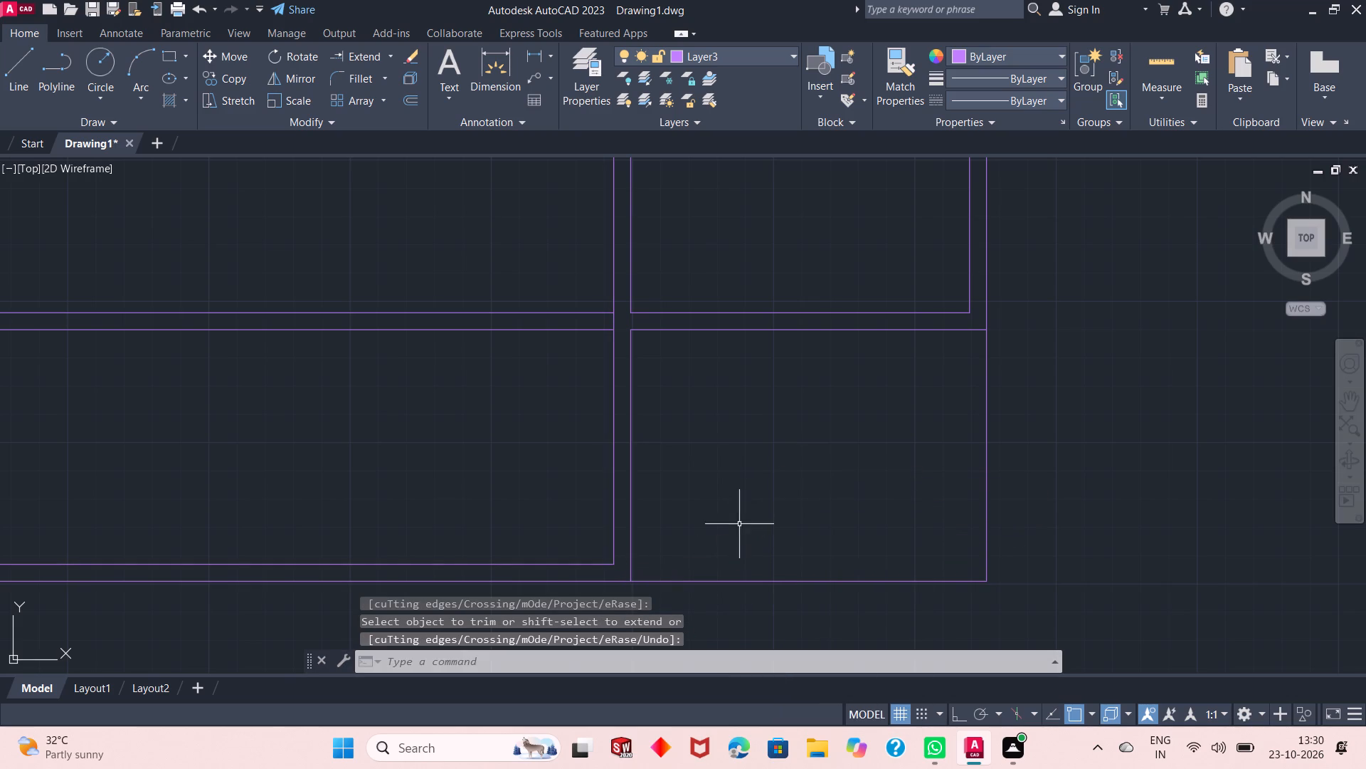
# Quick-measure the bottom-right corner space and the open area between the two rooms along the right wall.
pyautogui.scroll(-3, 746, 541)
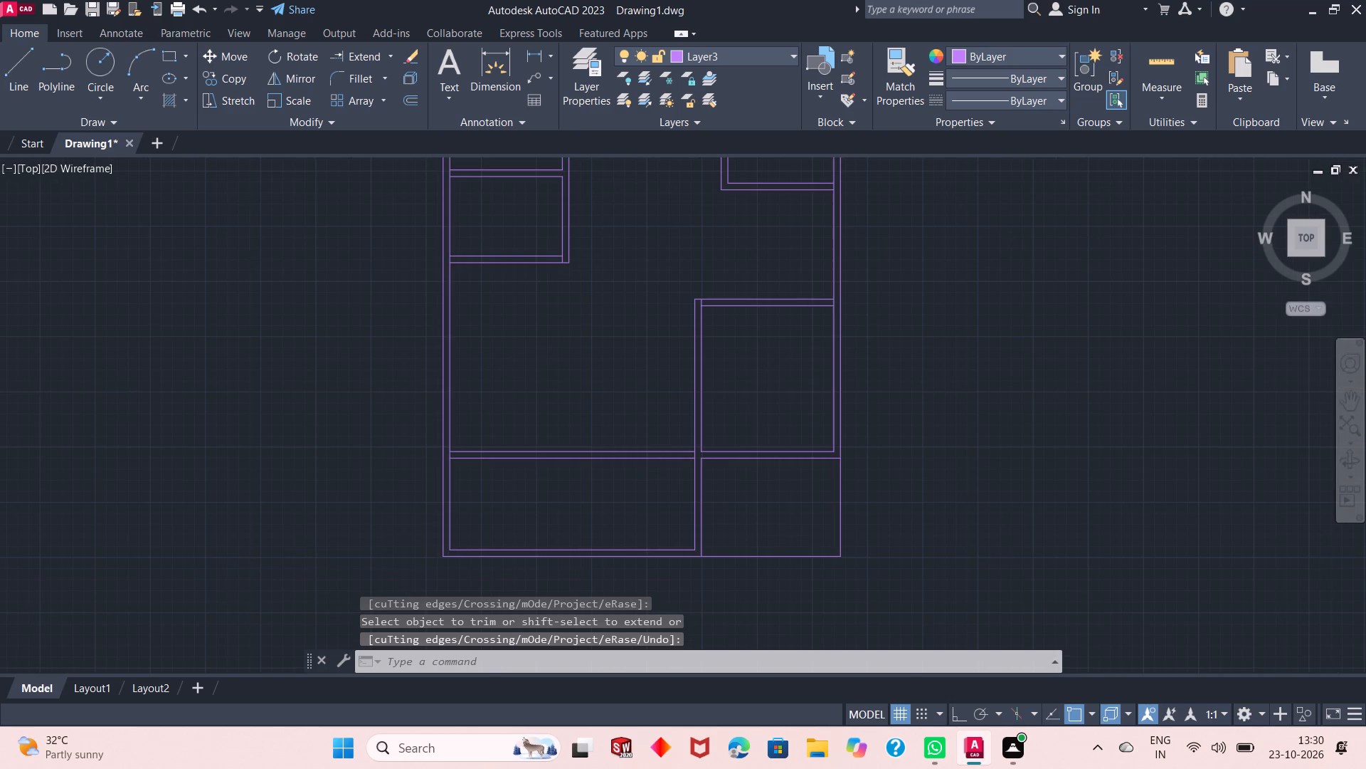
pyautogui.scroll(1, 772, 375)
pyautogui.scroll(-1, 771, 425)
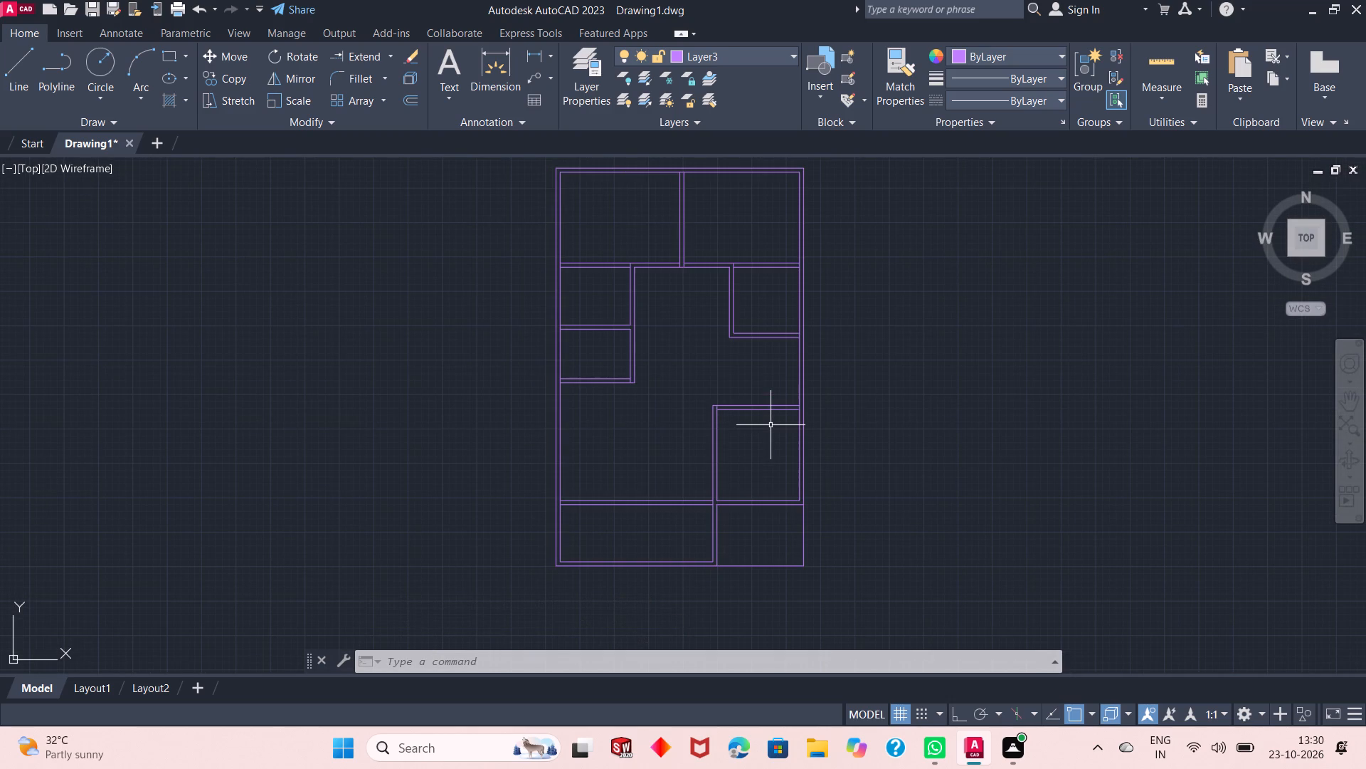
pyautogui.scroll(1, 767, 521)
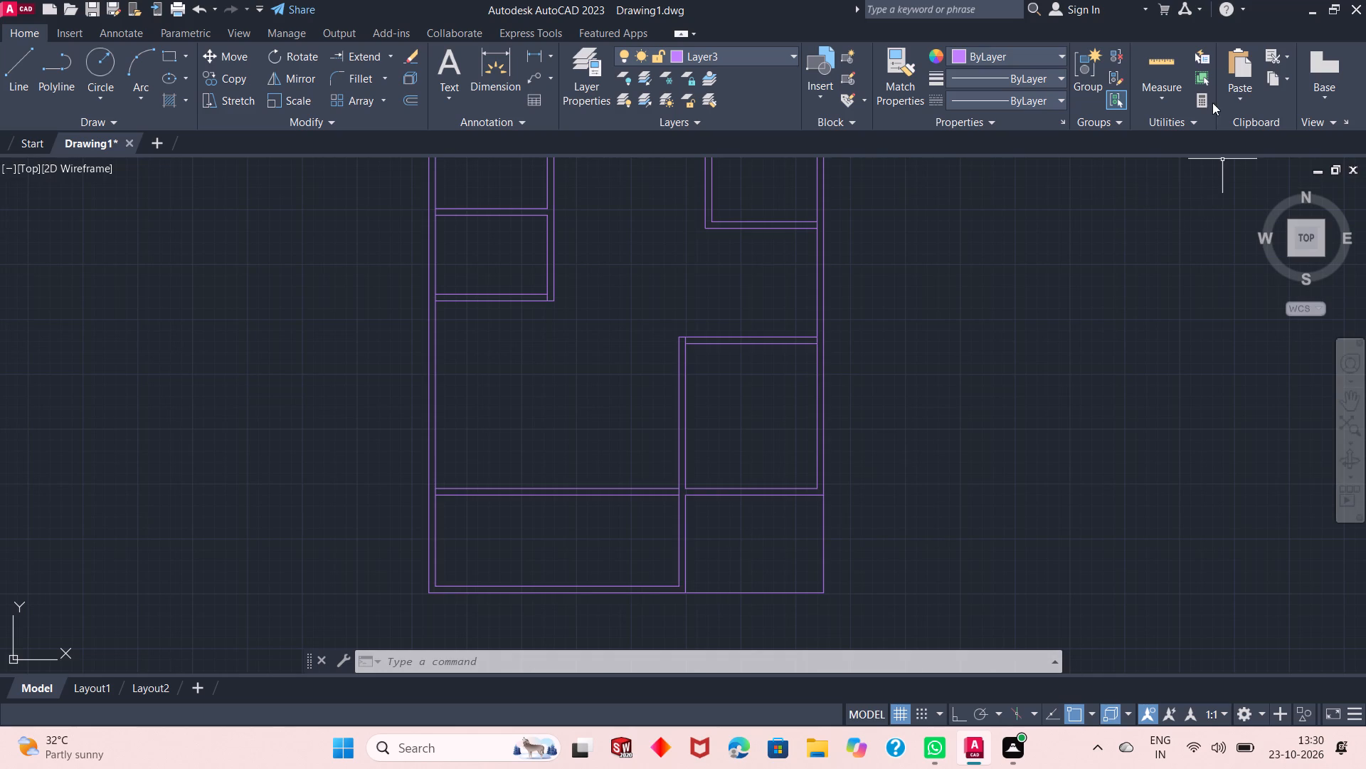
pyautogui.click(1145, 59)
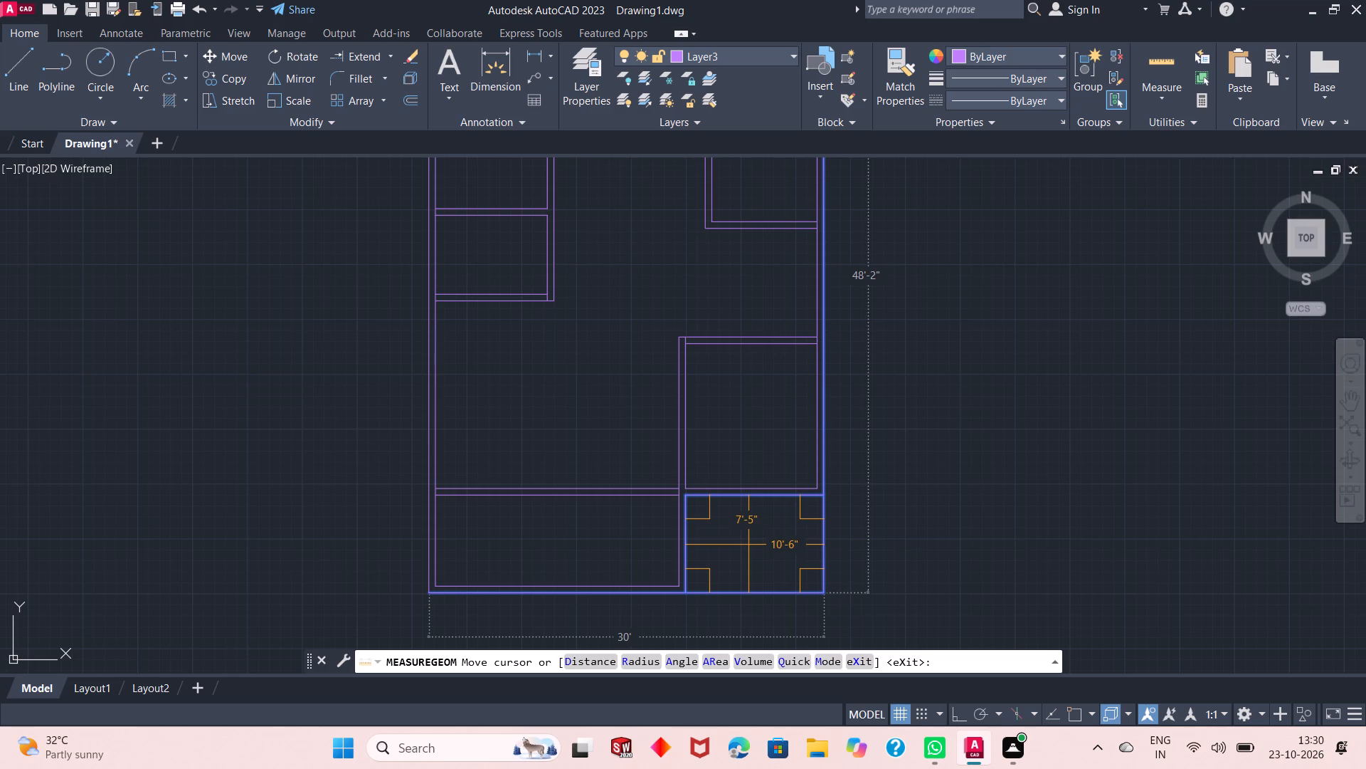
pyautogui.press('Escape')
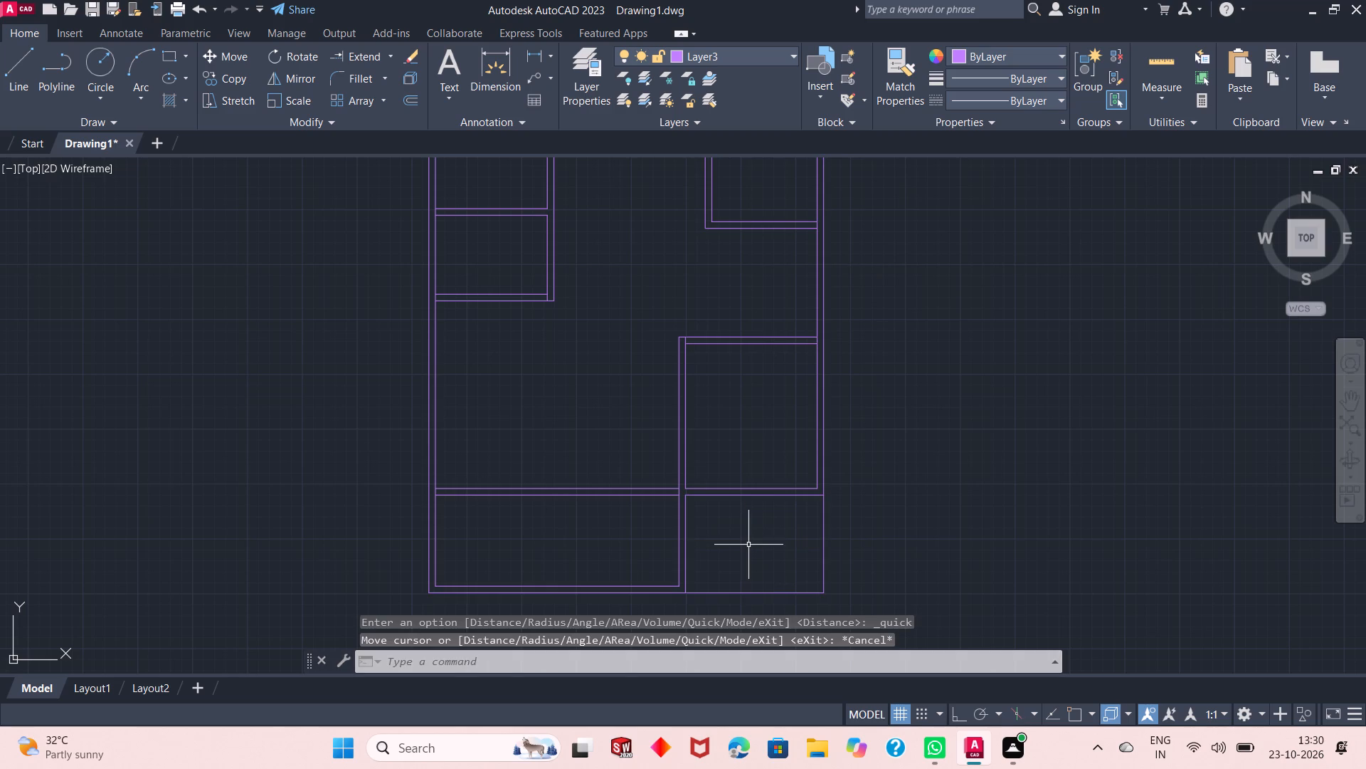
pyautogui.click(1165, 70)
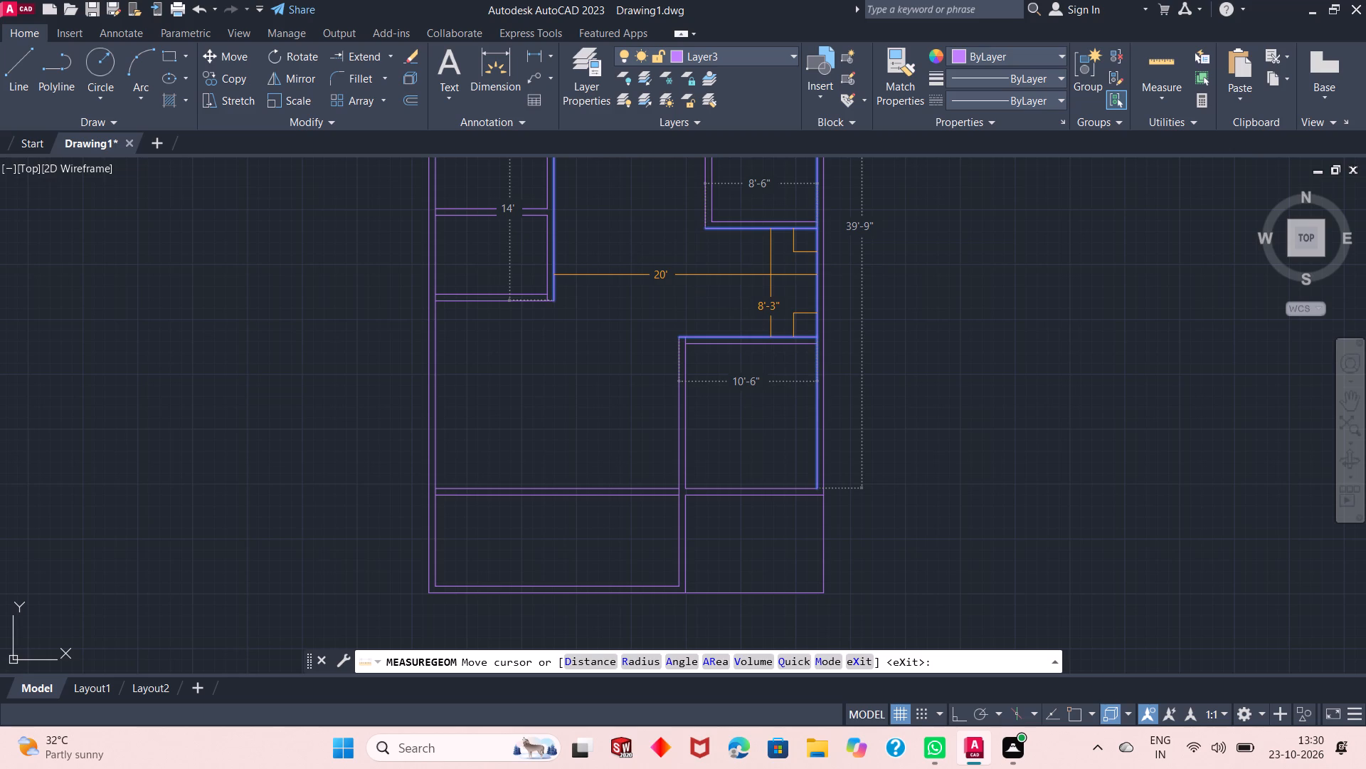
pyautogui.press('Escape')
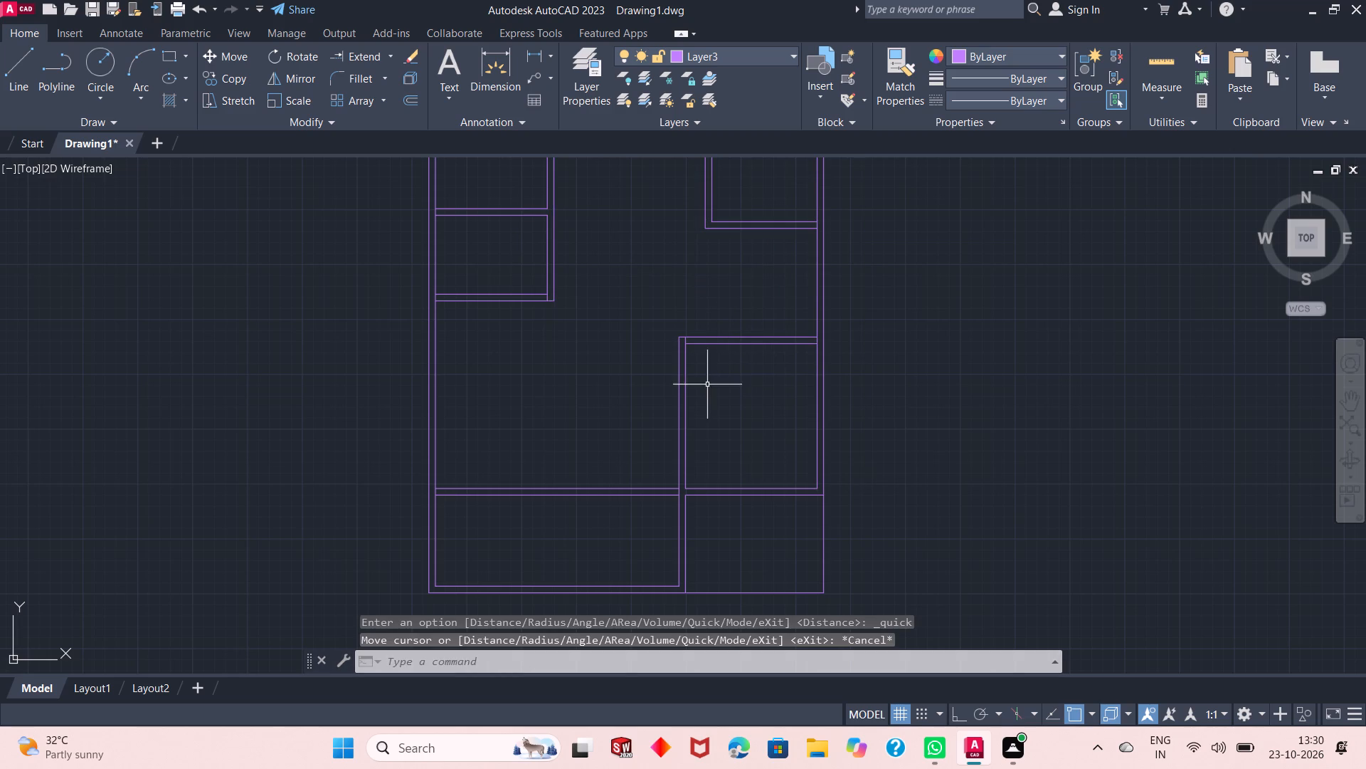
# Trim the top wall's inner line between the two lines of the vertical partition separating the two top rooms.
pyautogui.scroll(-1, 785, 320)
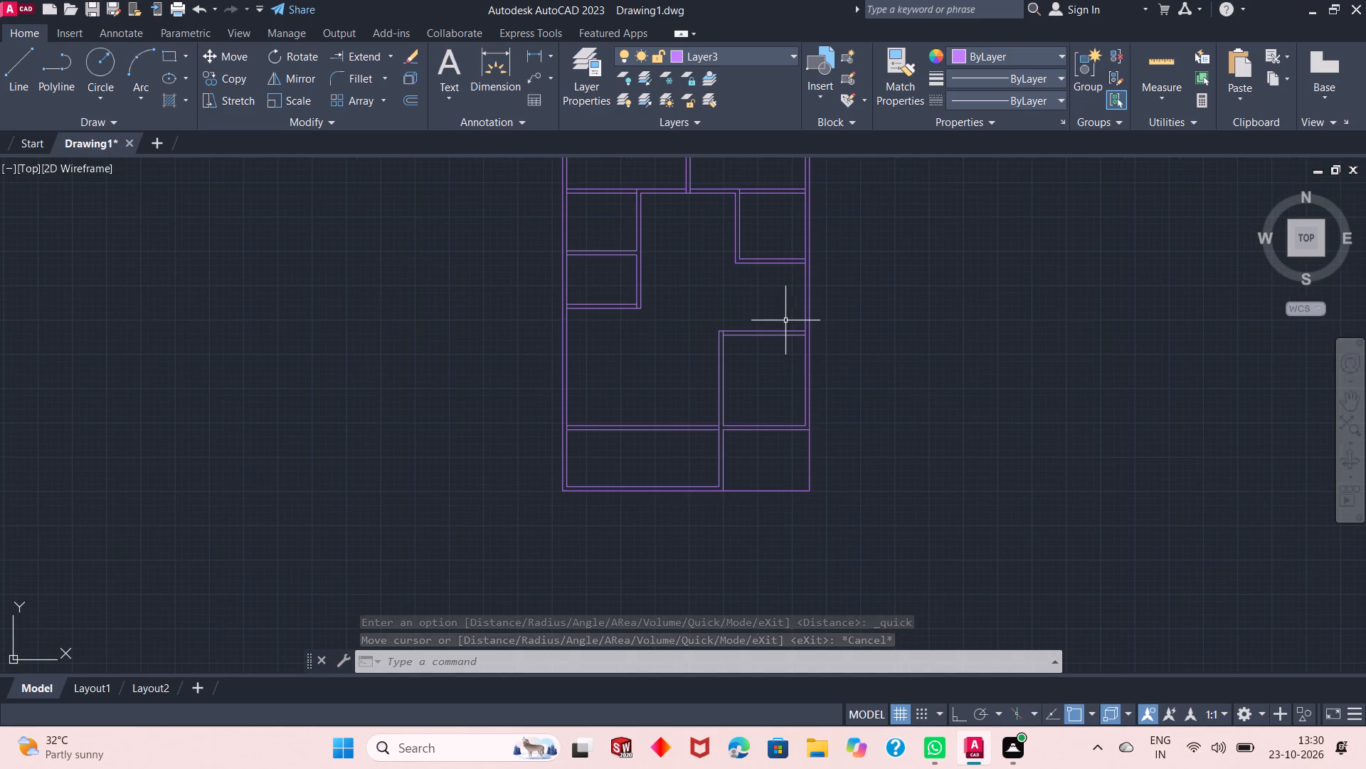
pyautogui.scroll(1, 716, 437)
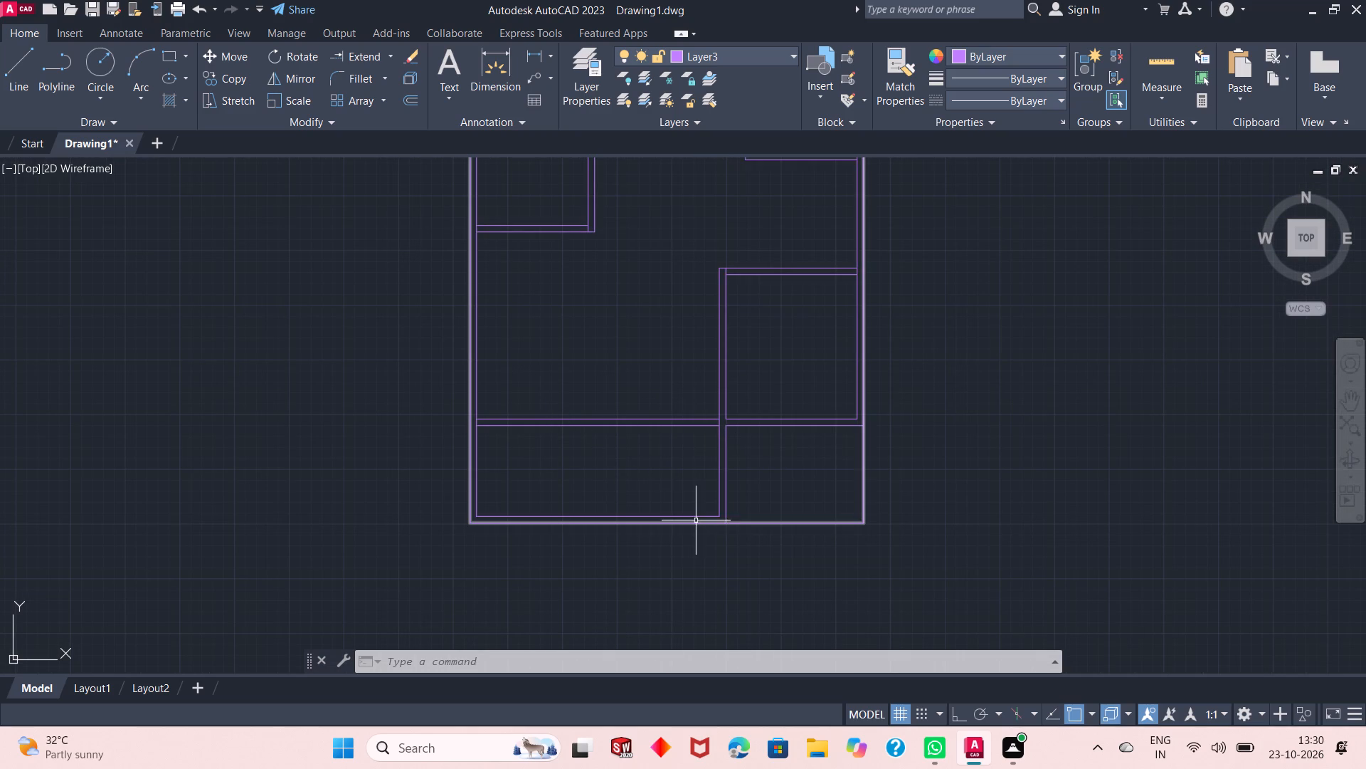
pyautogui.scroll(-2, 697, 520)
pyautogui.scroll(1, 704, 287)
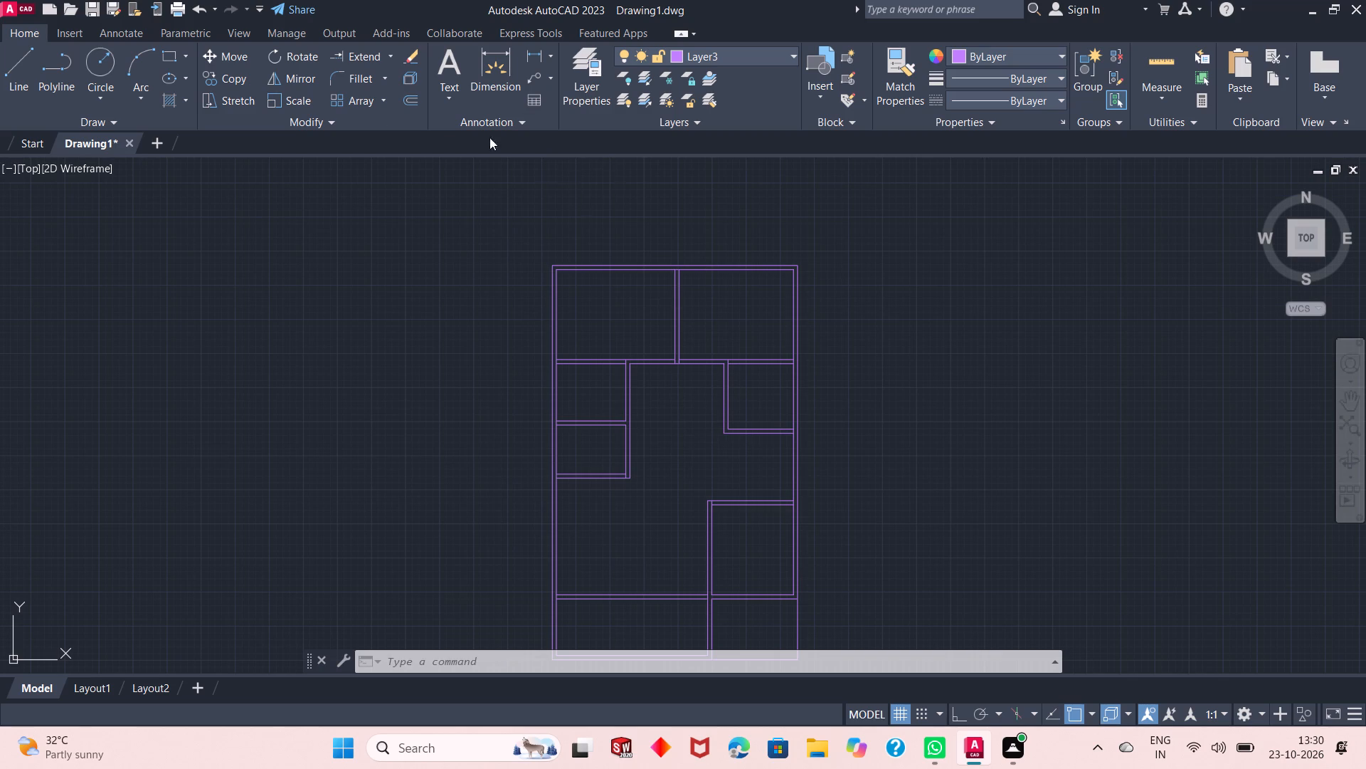
pyautogui.click(392, 58)
pyautogui.click(382, 81)
pyautogui.scroll(1, 617, 295)
pyautogui.scroll(2, 717, 252)
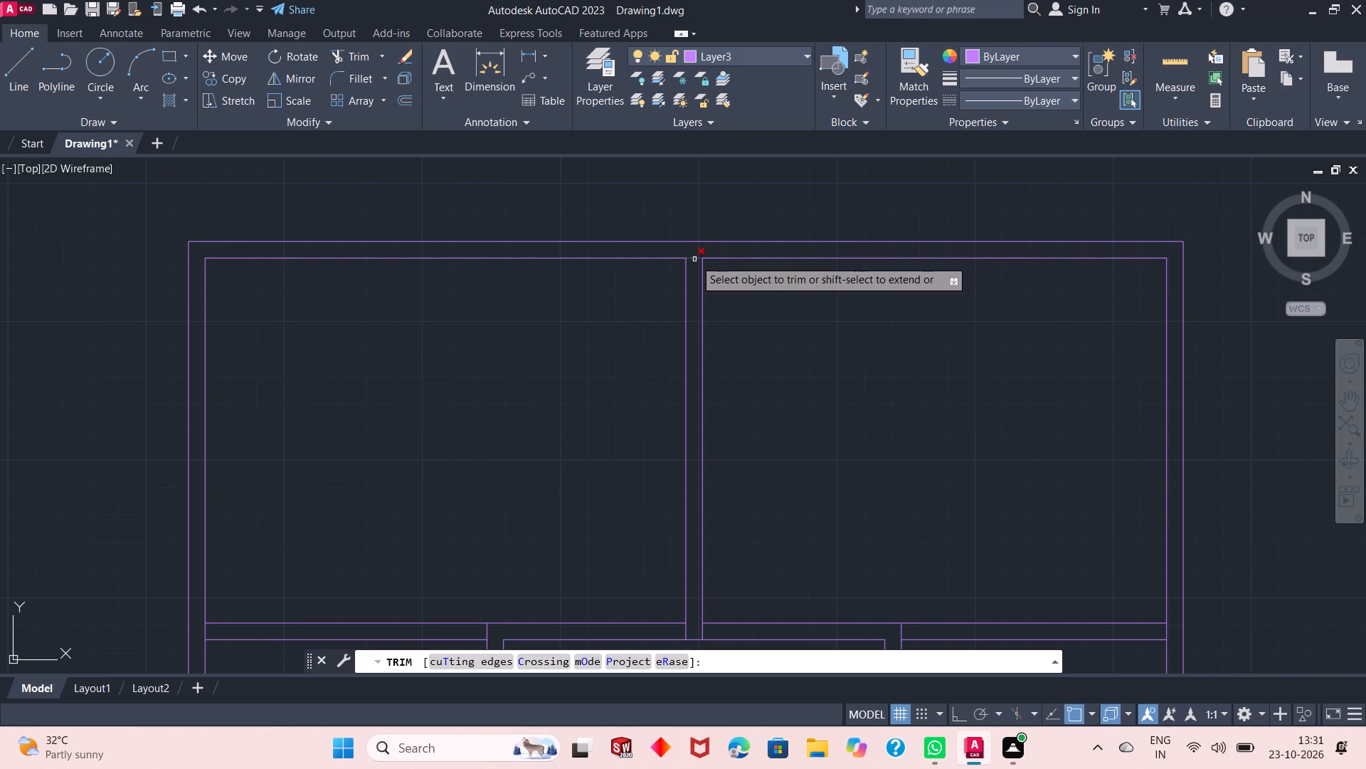
pyautogui.click(694, 259)
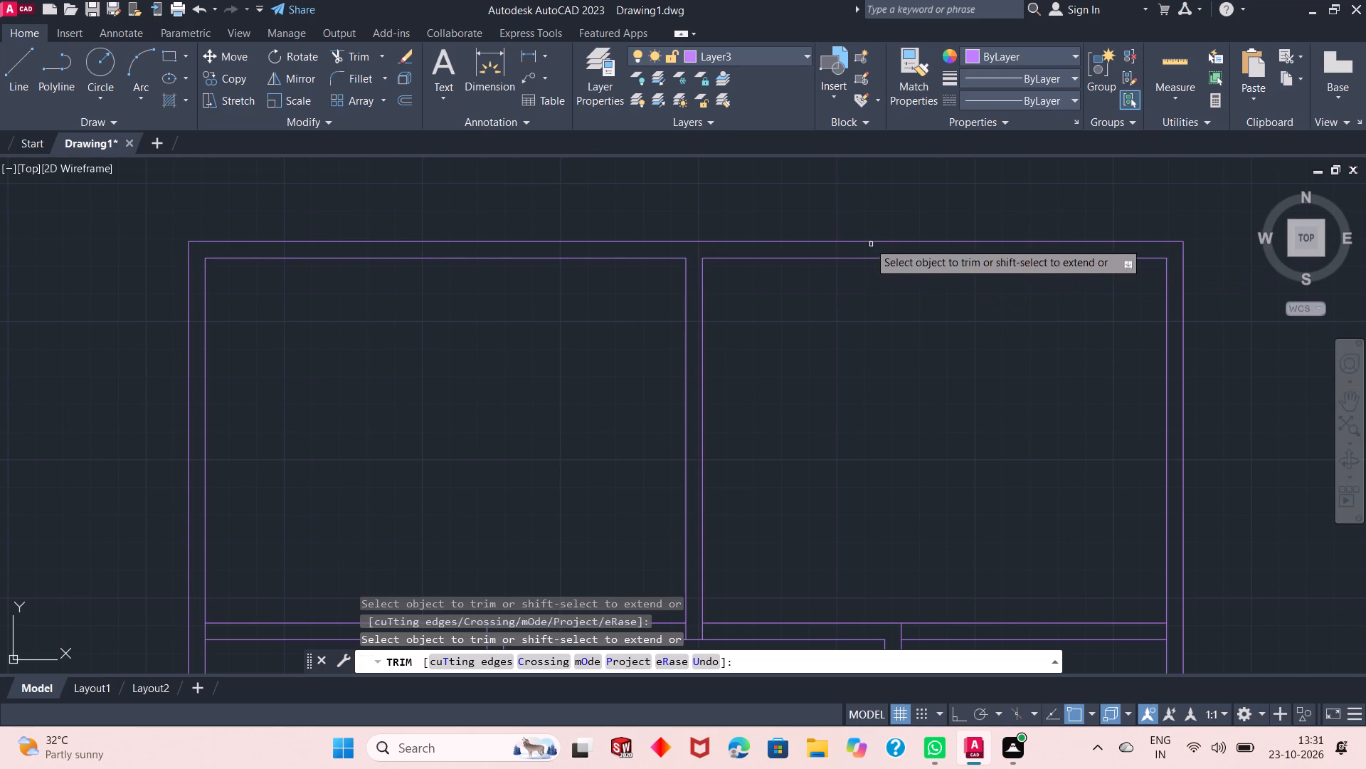
# Trim the left wall's inner line between the two lines of the horizontal partition below the top-left room.
pyautogui.scroll(-2, 810, 210)
pyautogui.scroll(2, 519, 342)
pyautogui.scroll(3, 748, 459)
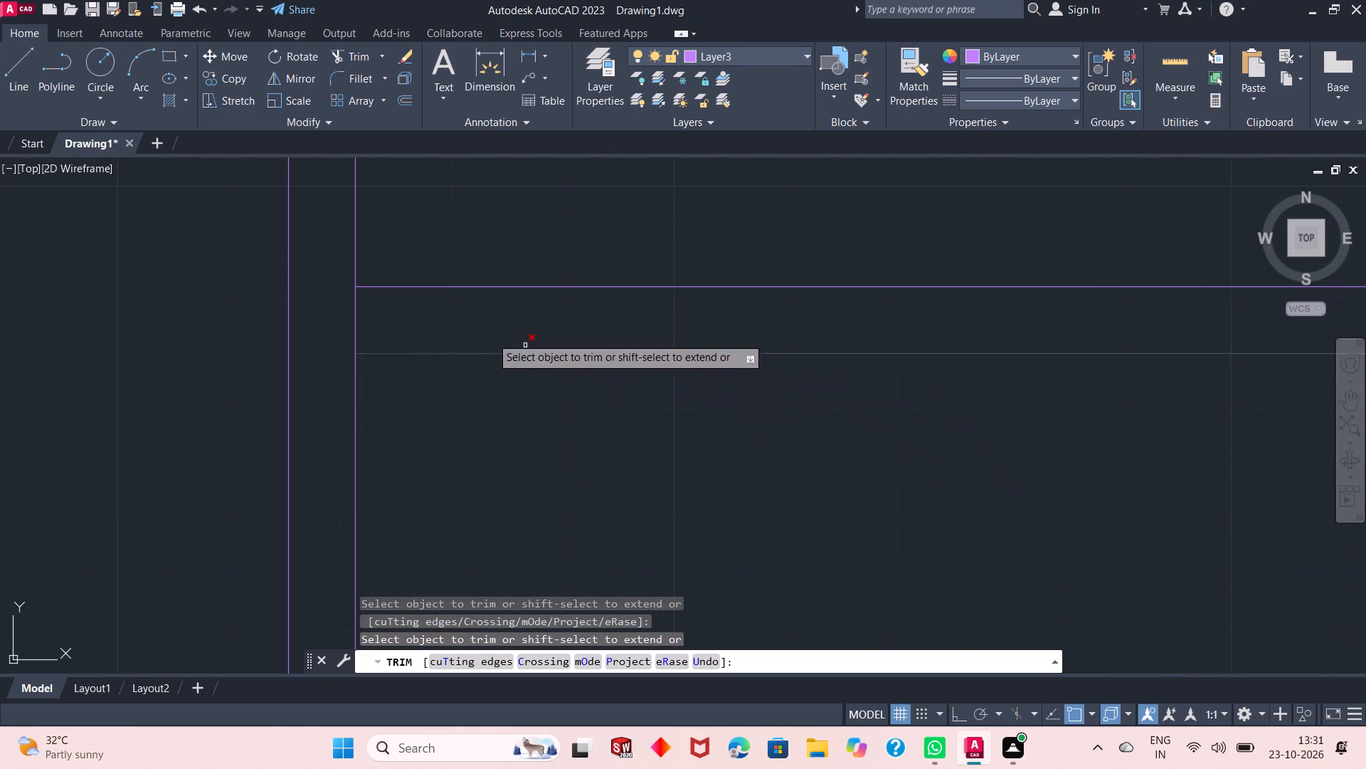
pyautogui.click(332, 313)
pyautogui.click(393, 325)
pyautogui.scroll(-3, 393, 325)
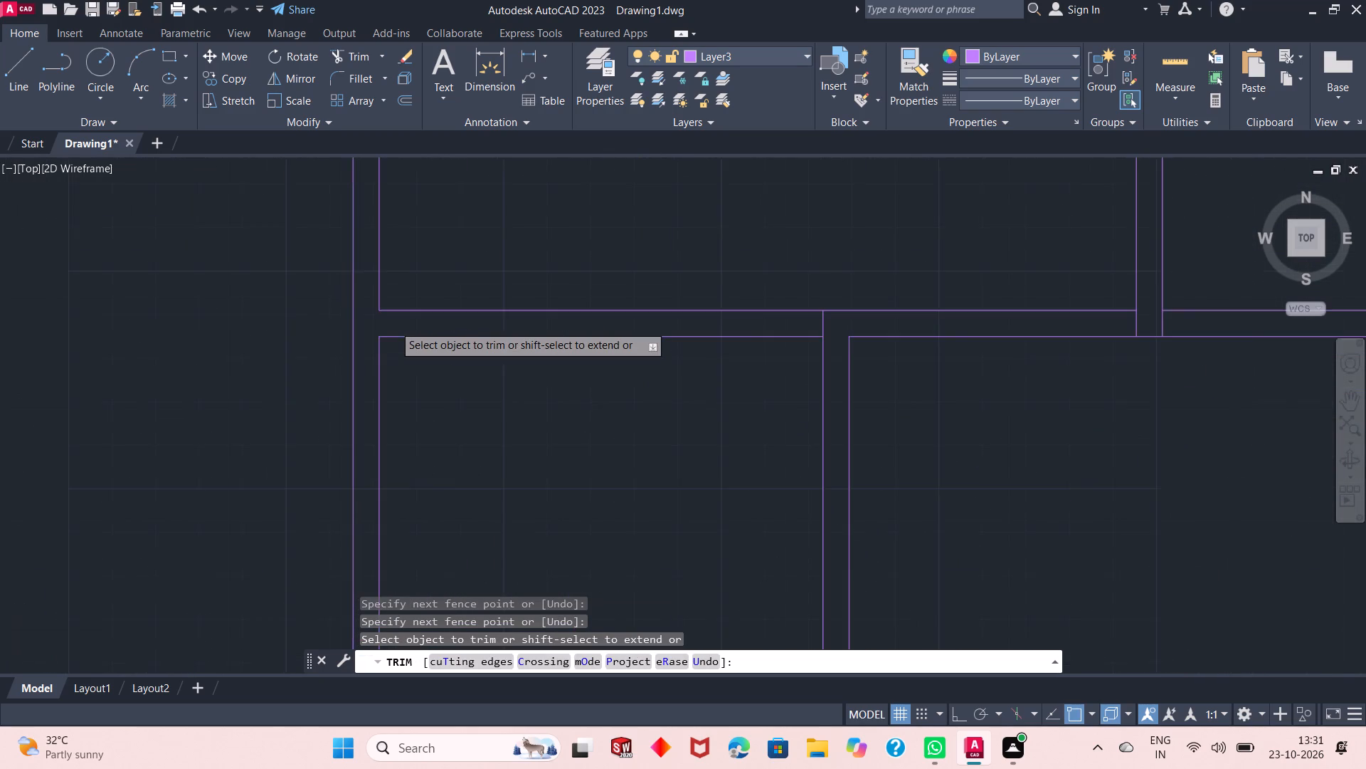
# Trim the right wall's inner line between the two lines of the horizontal partition below the top-right room.
pyautogui.scroll(-1, 393, 325)
pyautogui.scroll(2, 621, 326)
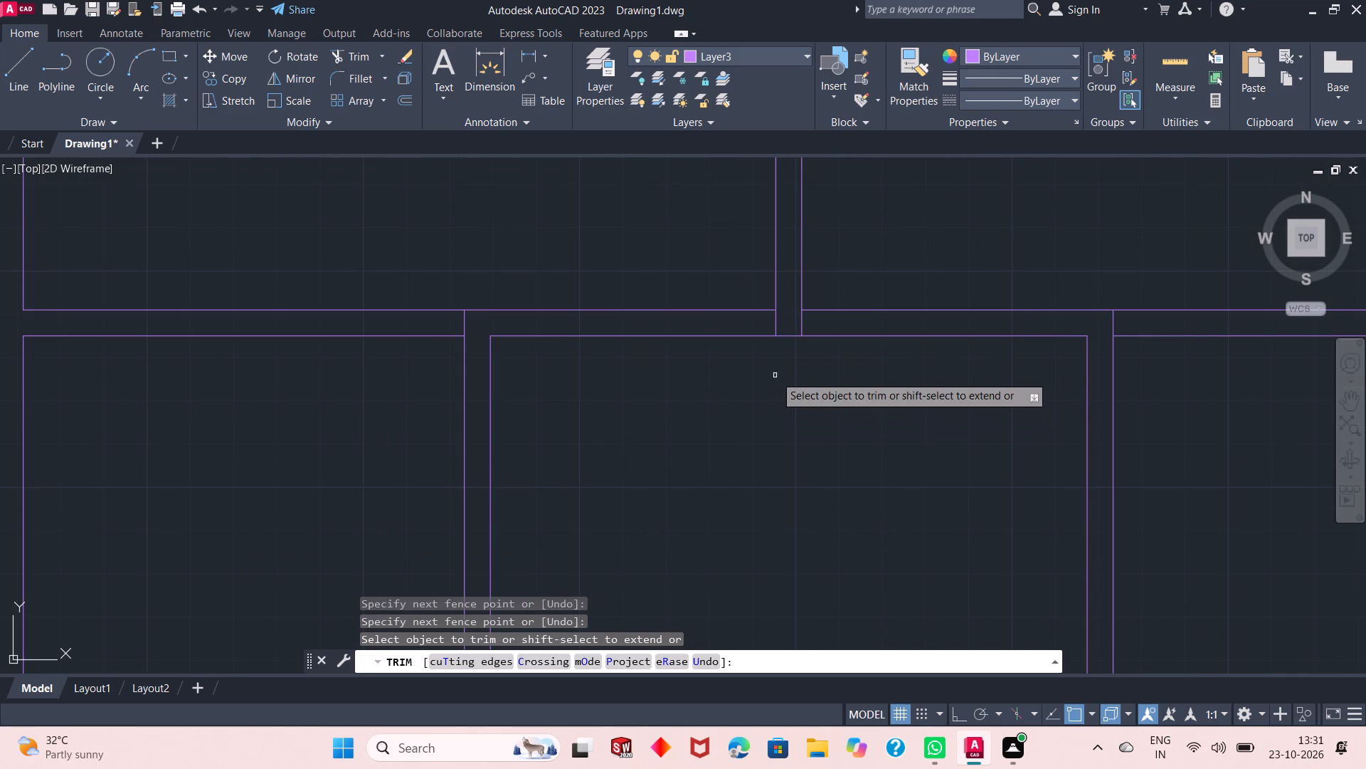
pyautogui.scroll(-2, 775, 375)
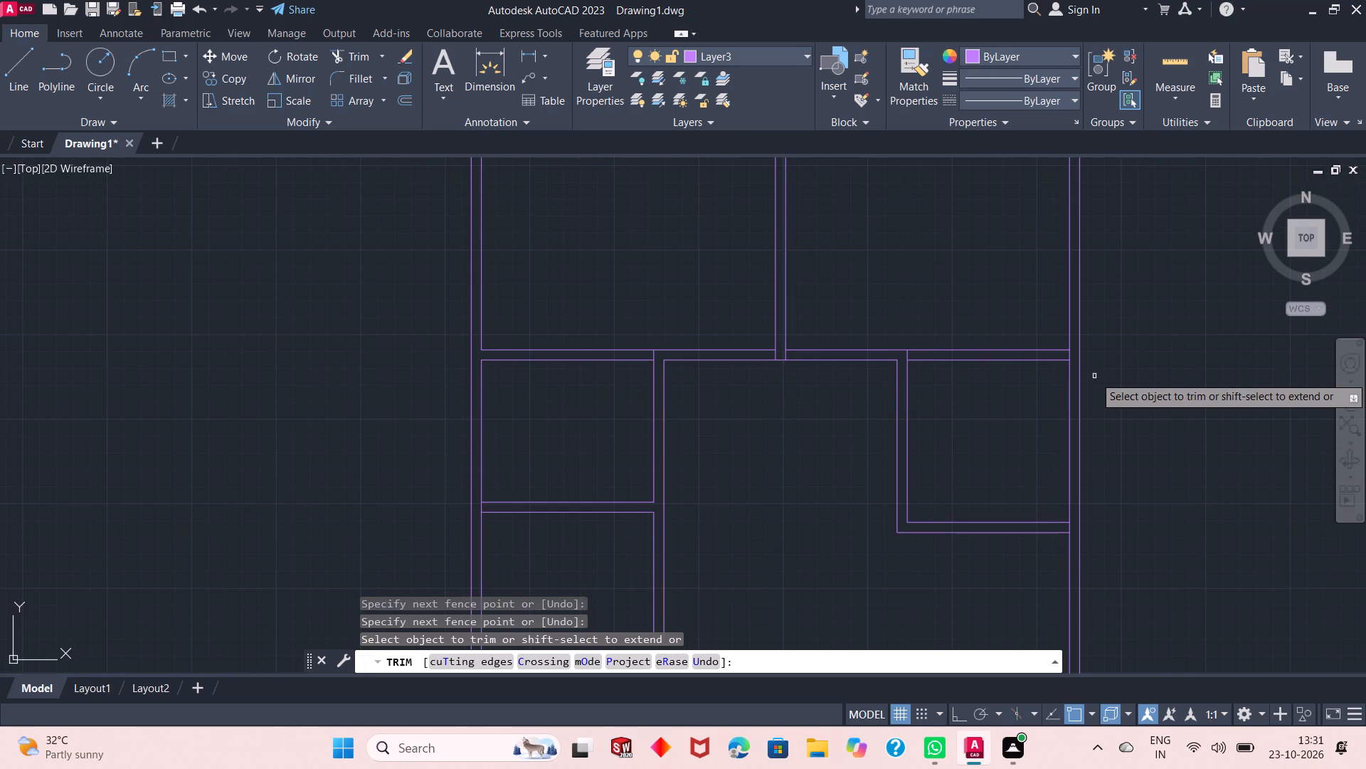
pyautogui.scroll(2, 1094, 376)
pyautogui.click(1027, 319)
pyautogui.click(1010, 320)
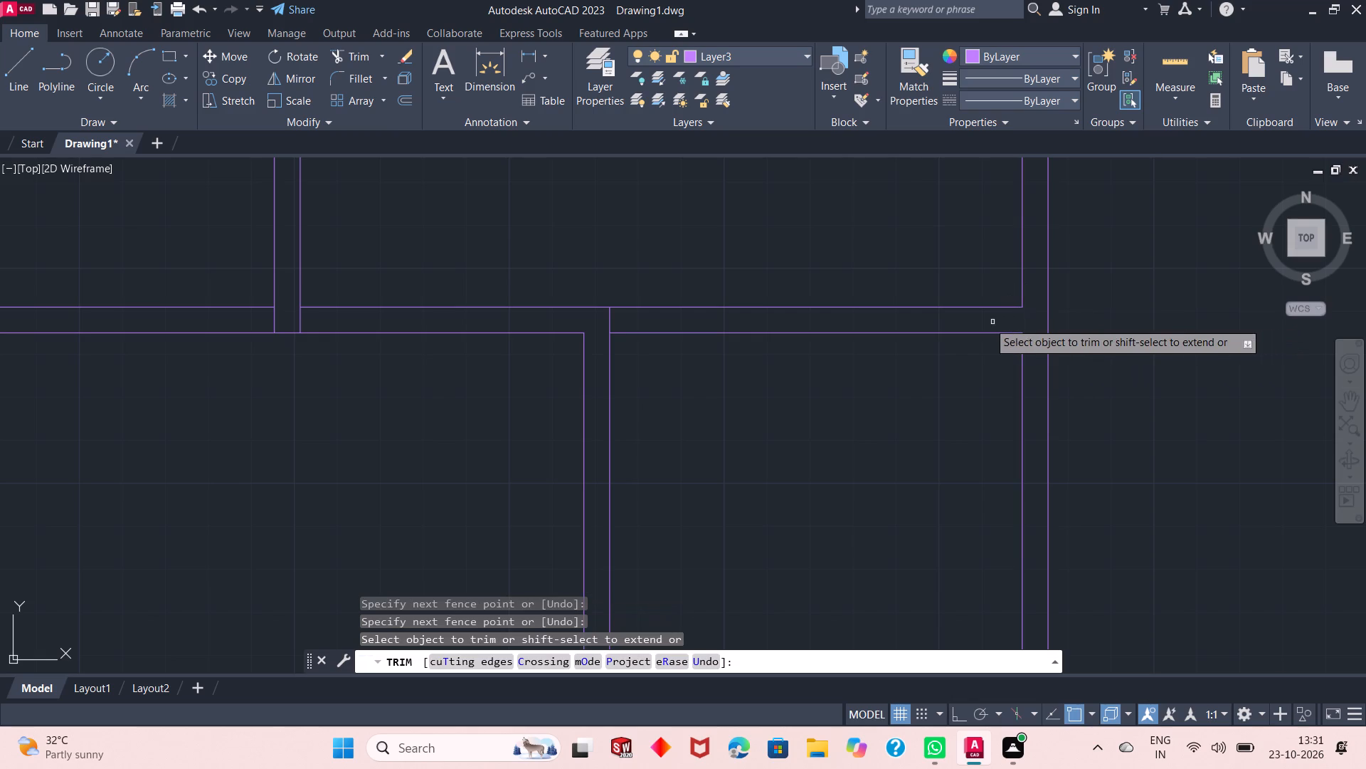
pyautogui.scroll(-2, 964, 281)
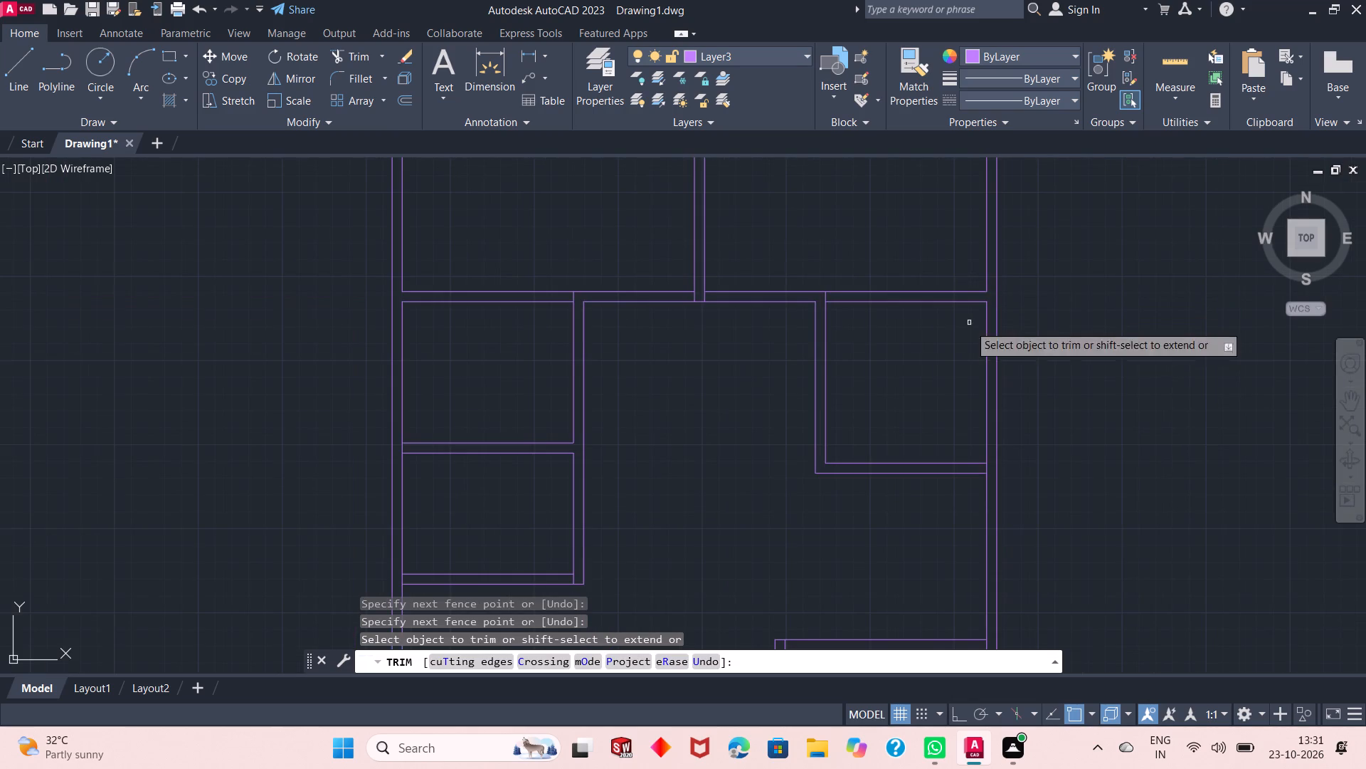
# Trim the right wall's inner line between the two lines of the horizontal partition closing the bottom of the middle-right room.
pyautogui.scroll(-1, 965, 407)
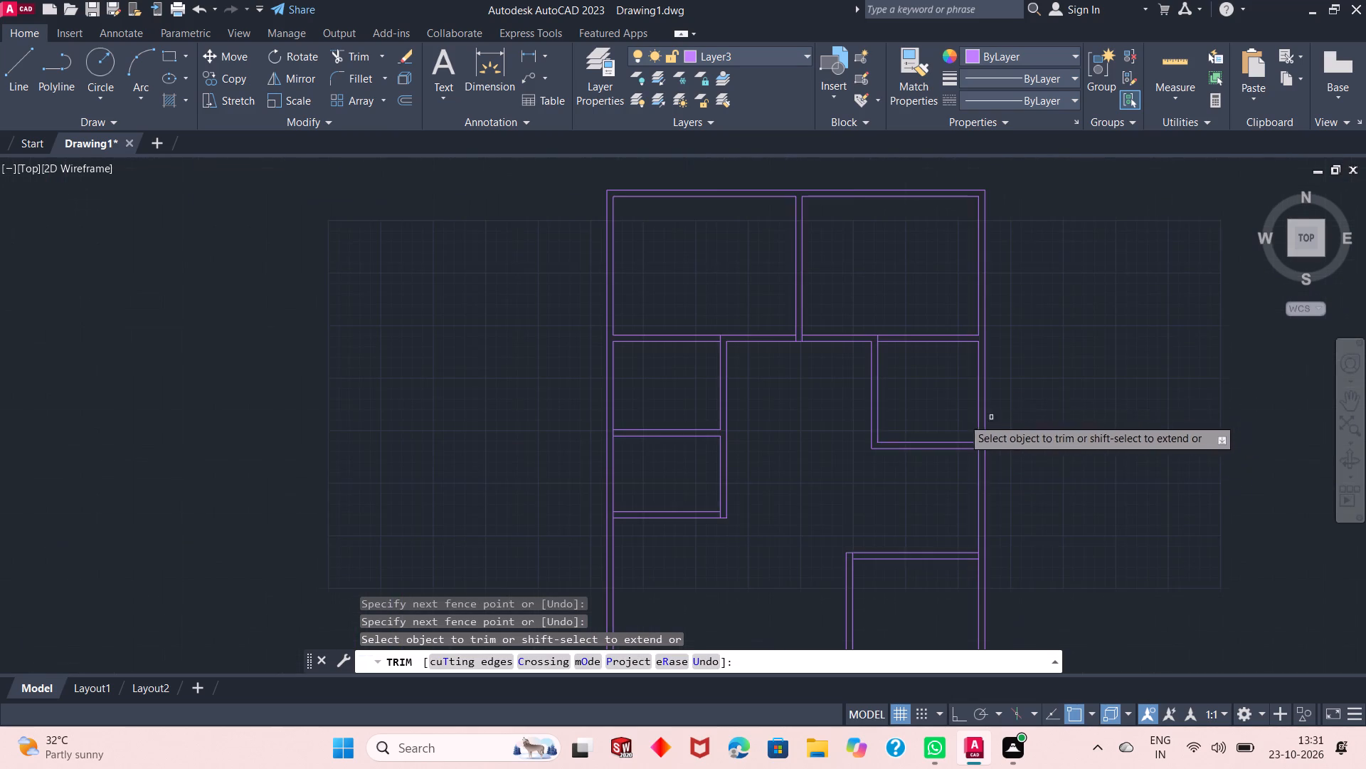
pyautogui.scroll(2, 978, 507)
pyautogui.scroll(1, 983, 314)
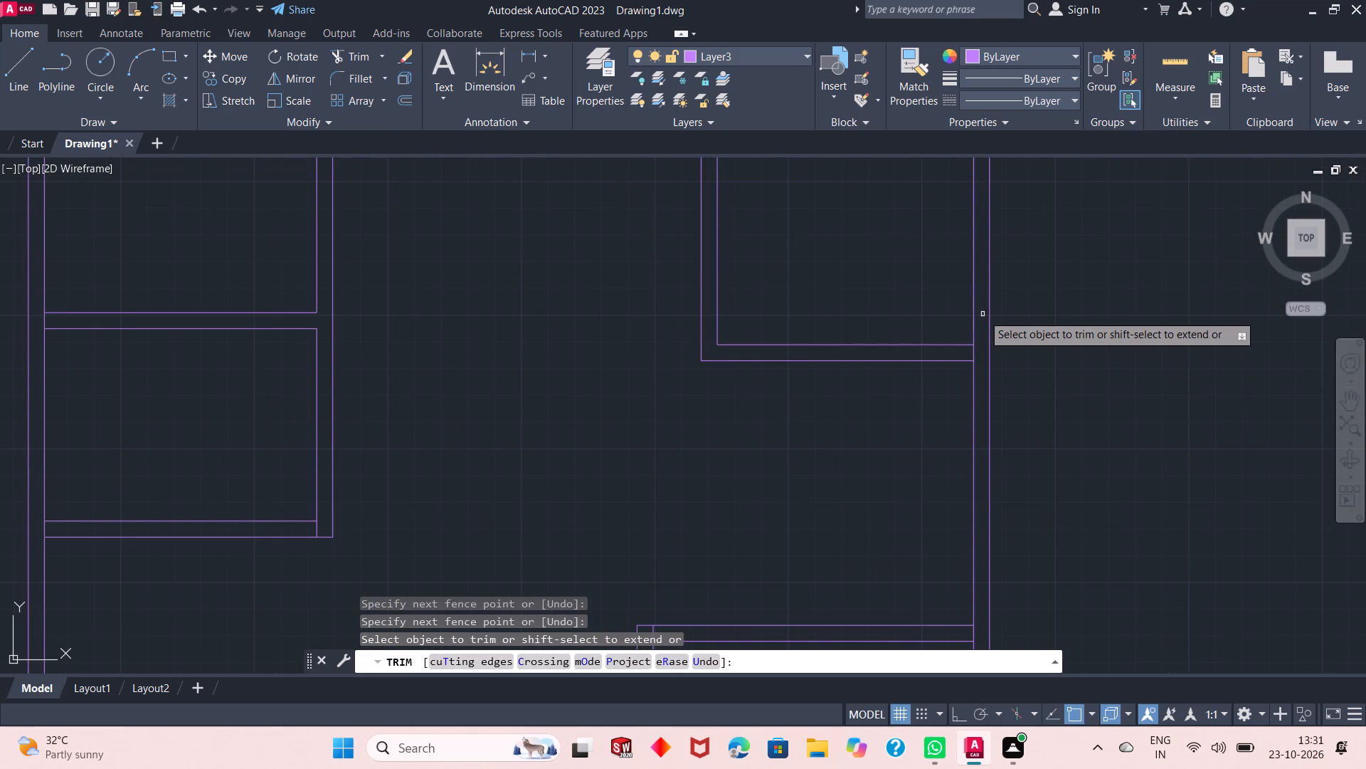
pyautogui.click(965, 376)
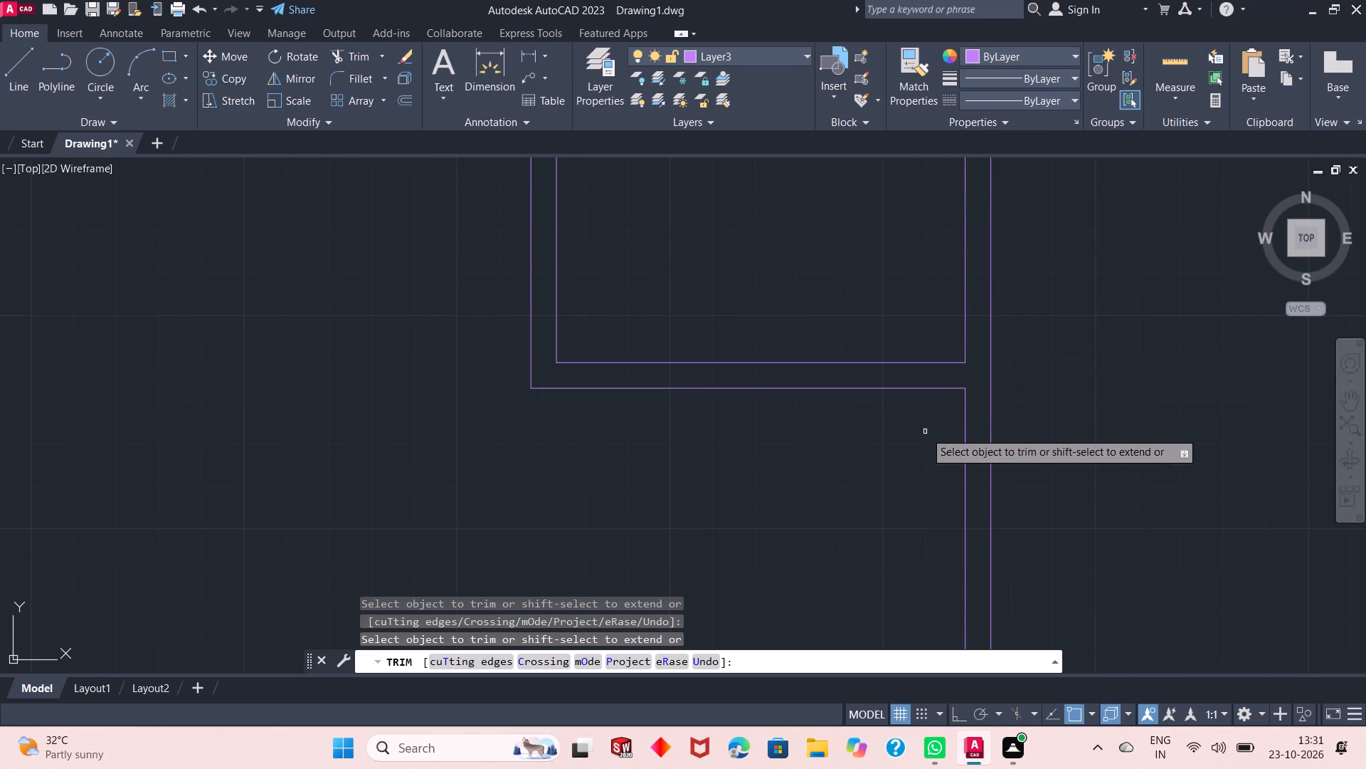
pyautogui.scroll(-1, 870, 329)
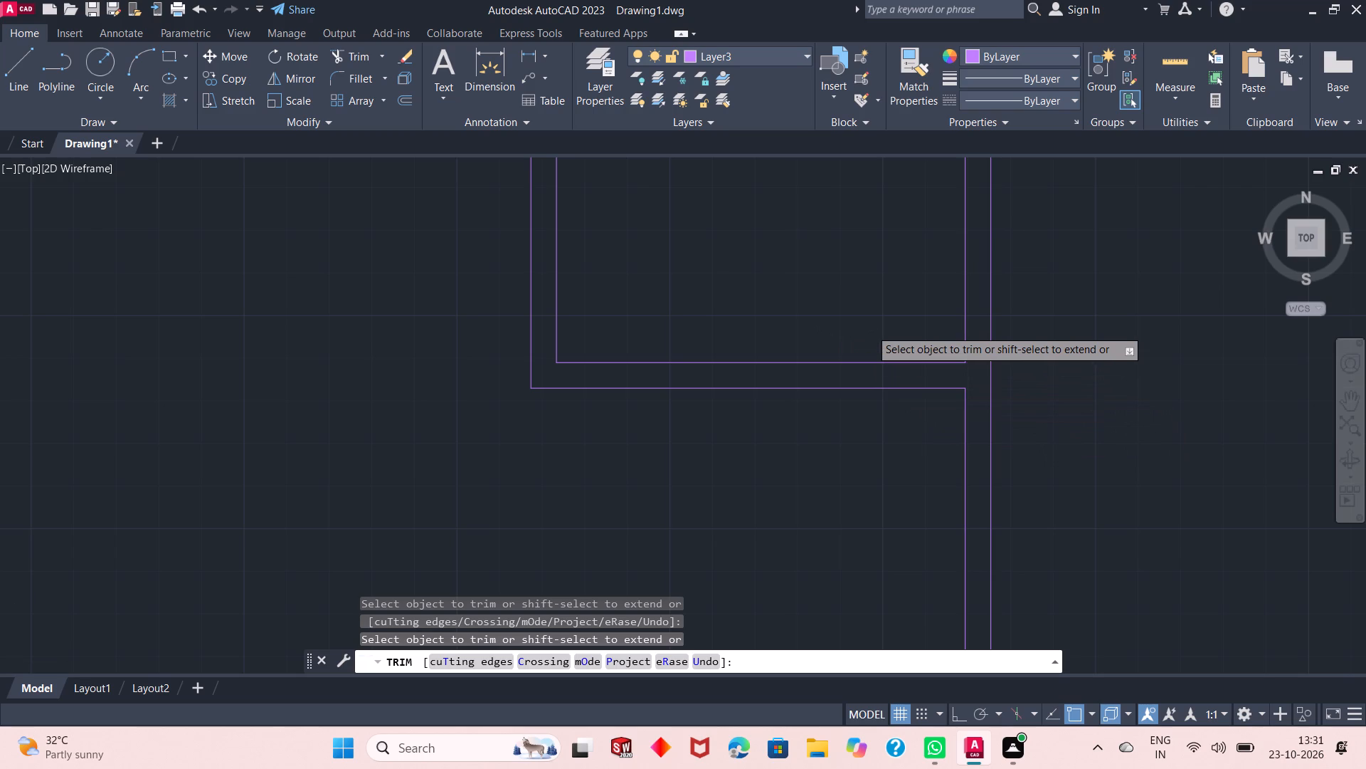
pyautogui.rightClick(775, 302)
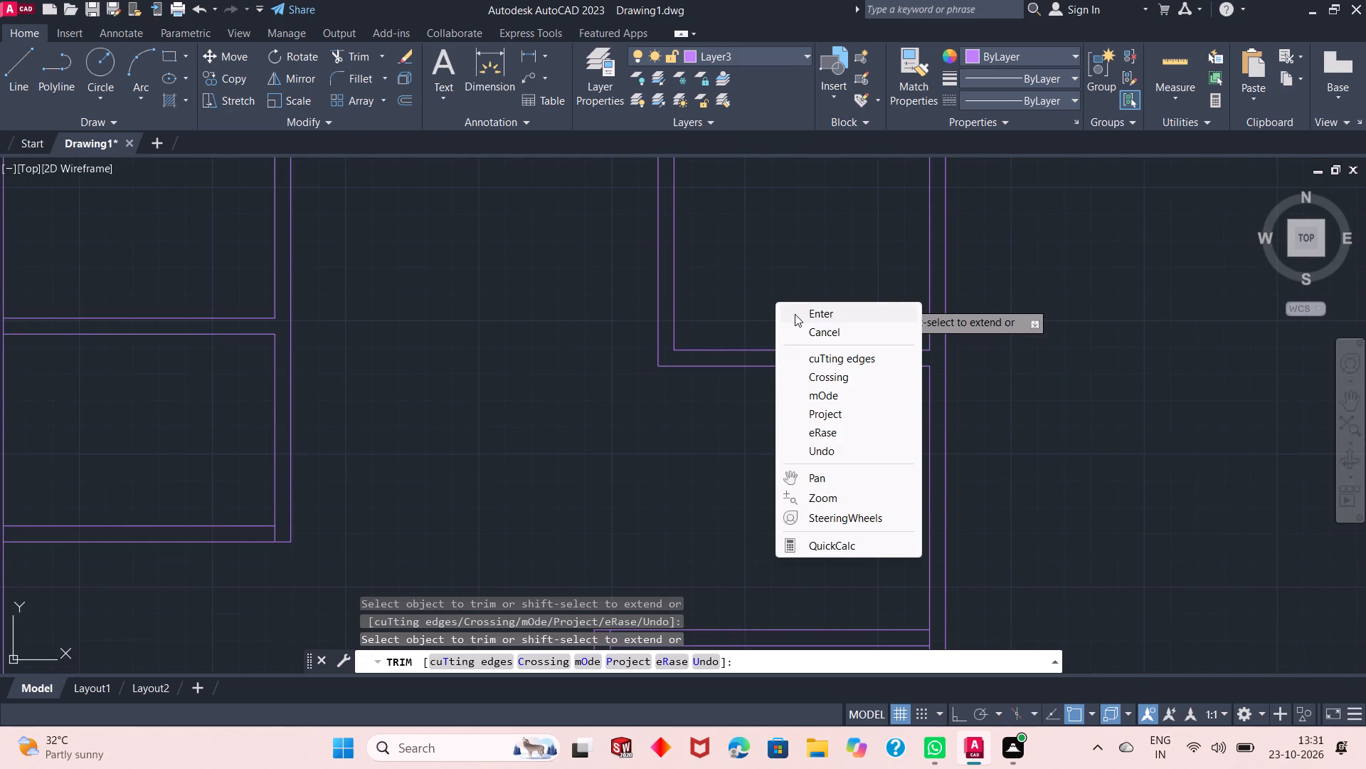
pyautogui.click(794, 314)
# Extend the lower line of the middle-right room's bottom partition to the right wall's outer line.
pyautogui.click(383, 61)
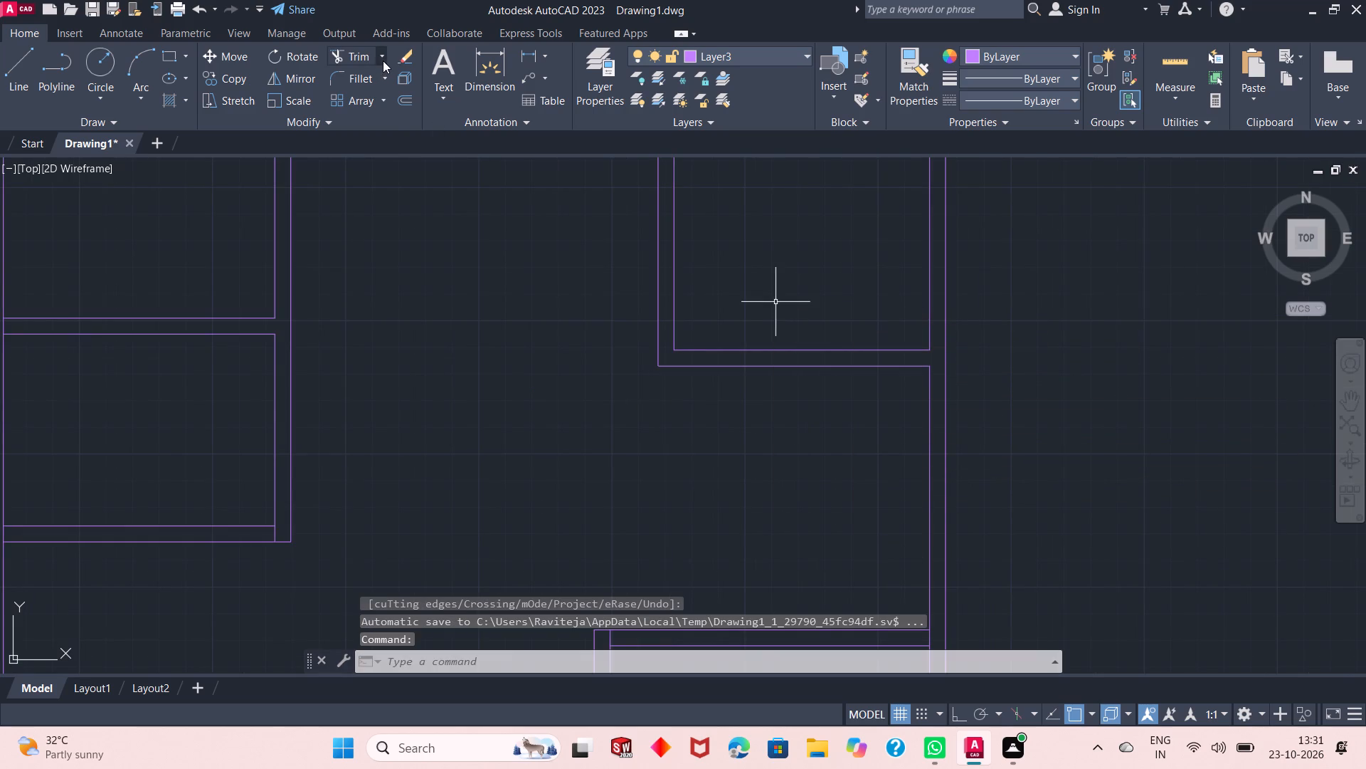
pyautogui.click(382, 118)
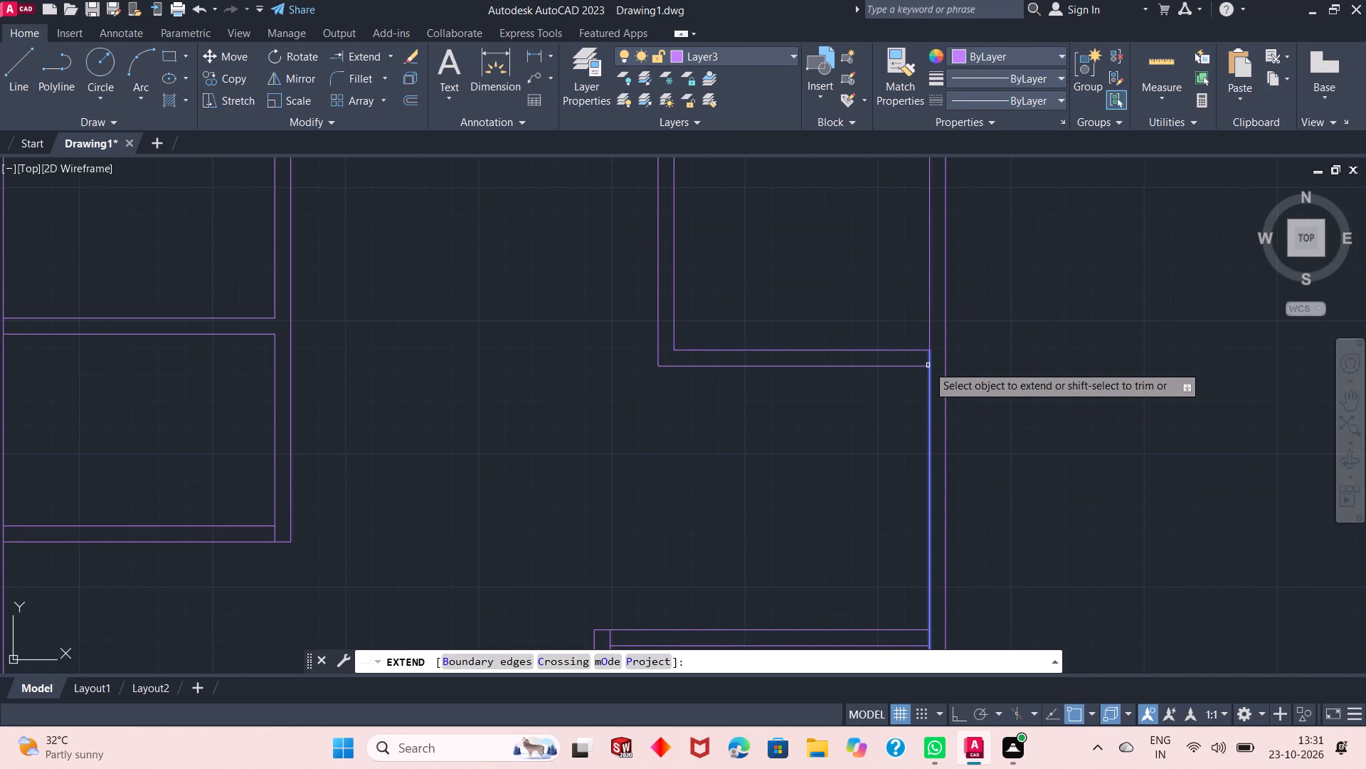
pyautogui.click(915, 365)
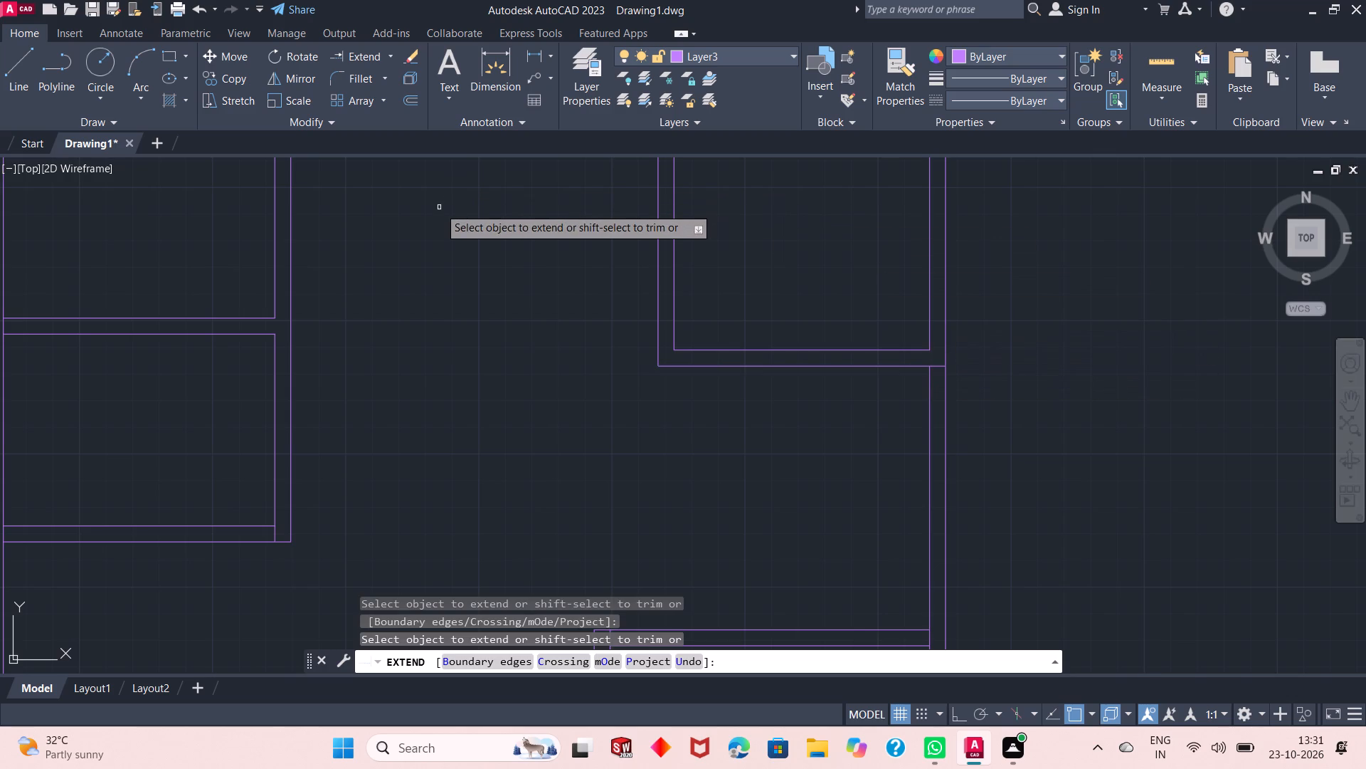
pyautogui.rightClick(439, 207)
pyautogui.click(472, 224)
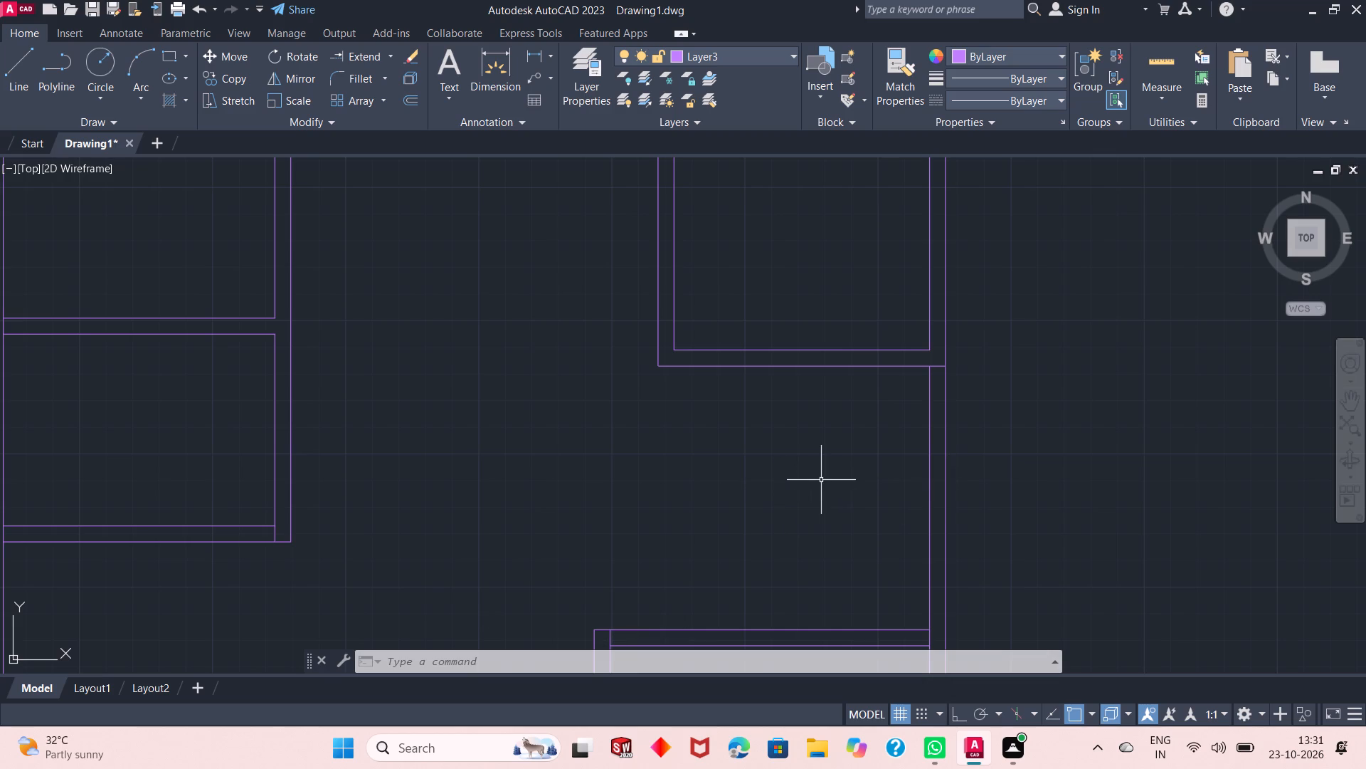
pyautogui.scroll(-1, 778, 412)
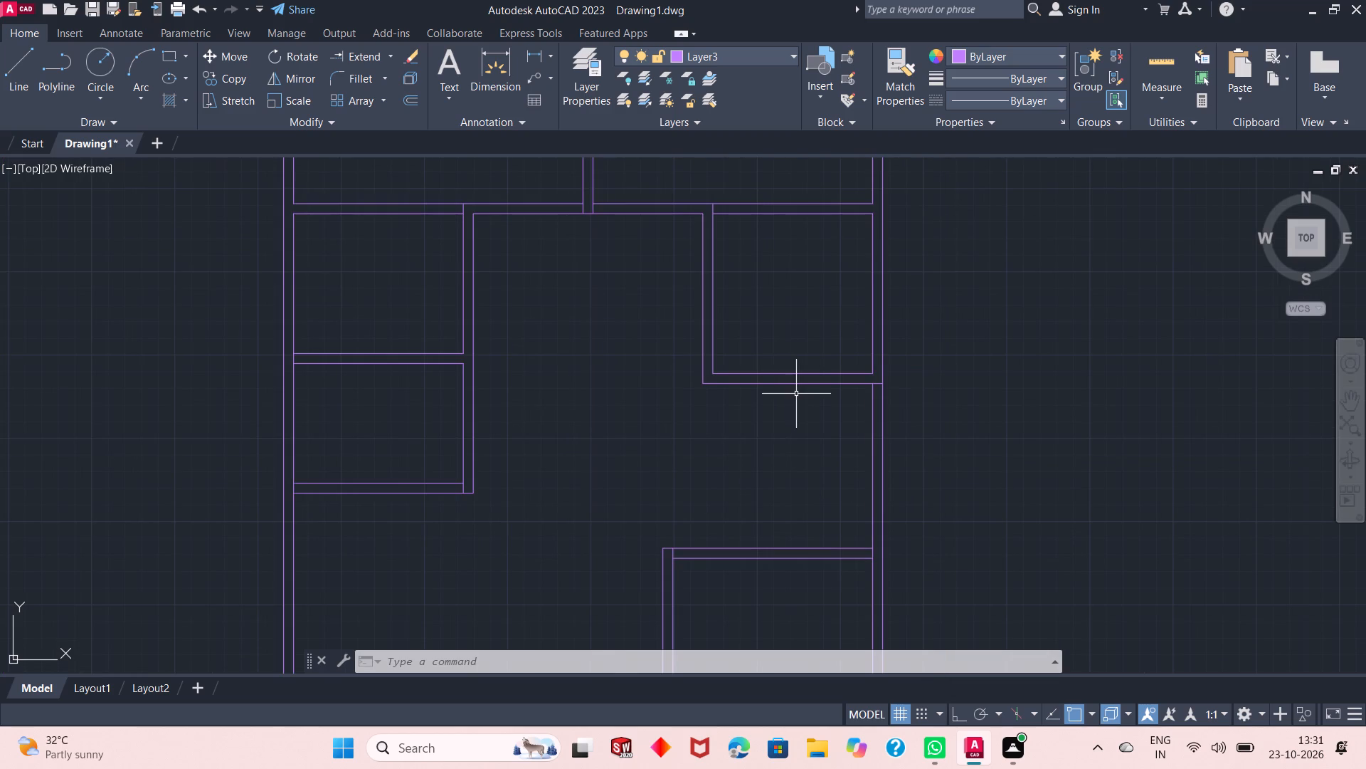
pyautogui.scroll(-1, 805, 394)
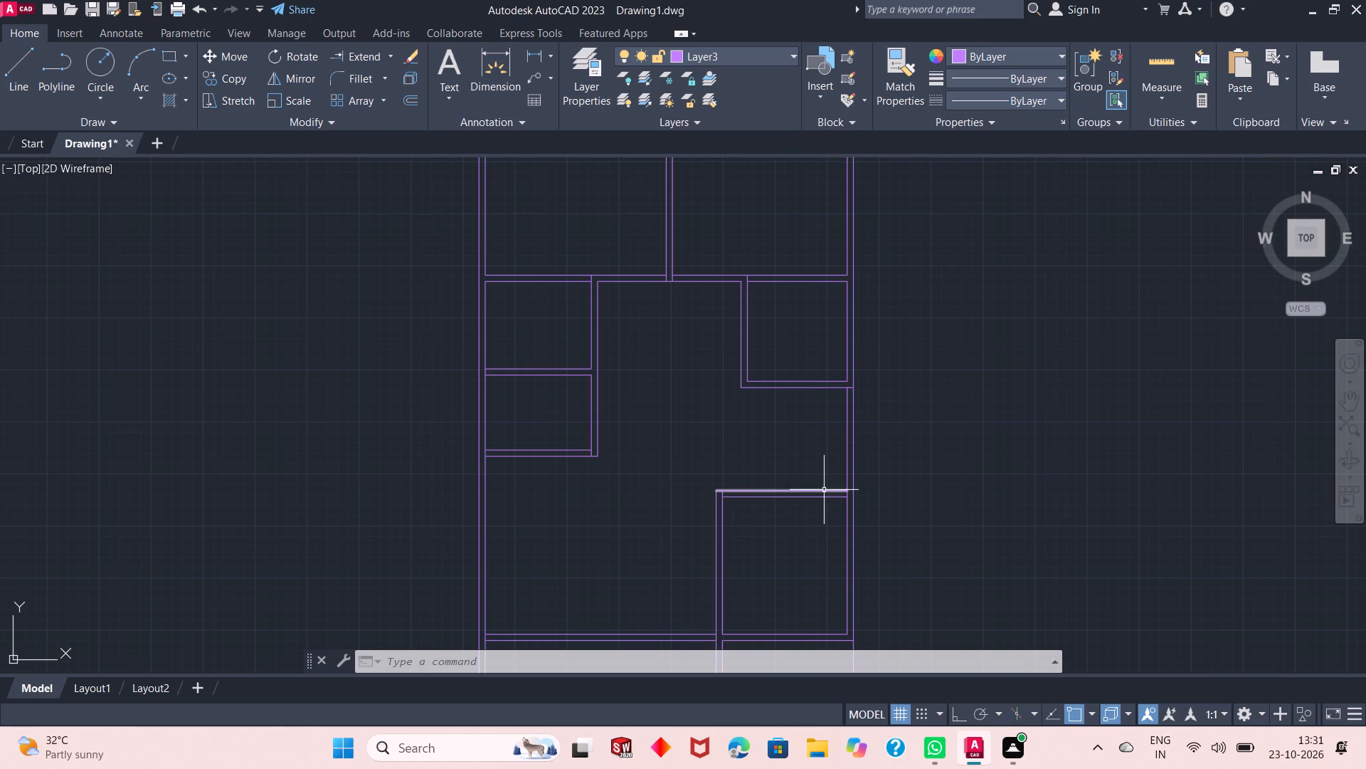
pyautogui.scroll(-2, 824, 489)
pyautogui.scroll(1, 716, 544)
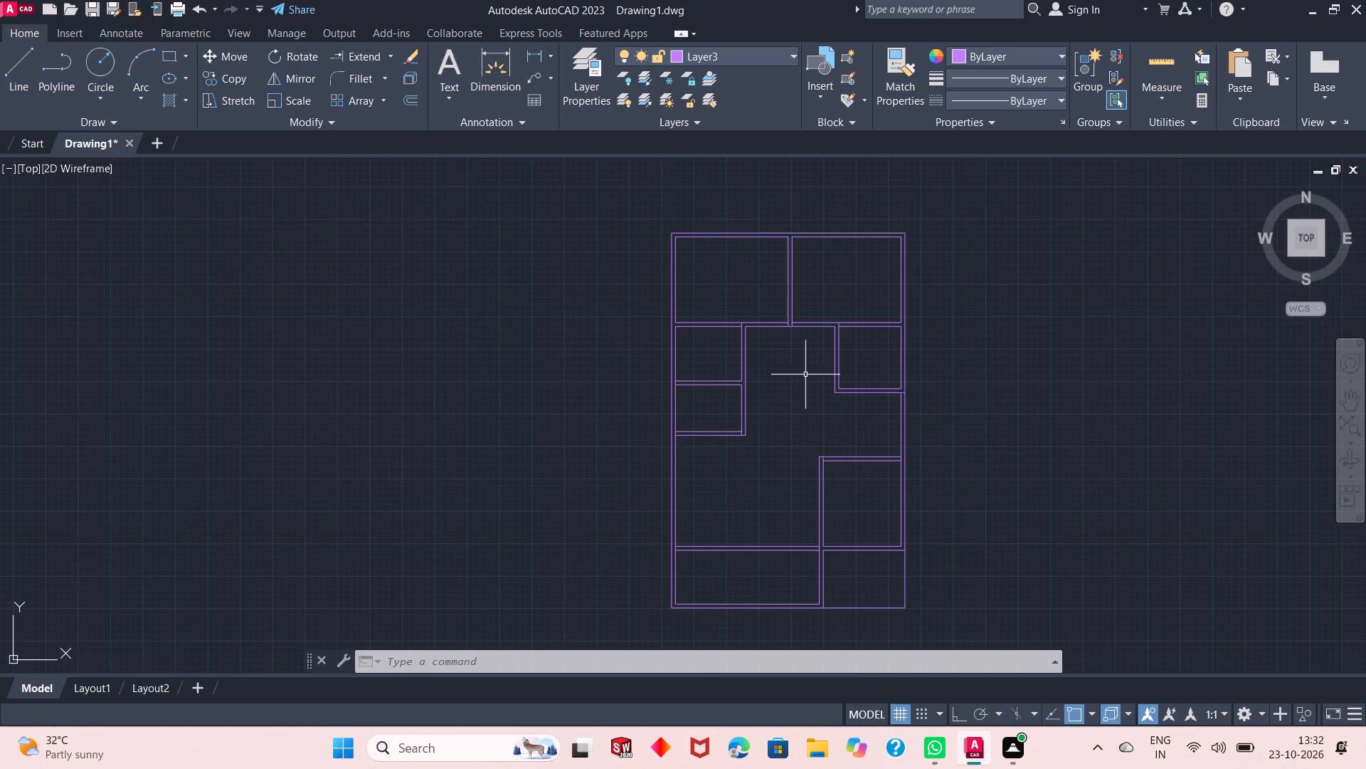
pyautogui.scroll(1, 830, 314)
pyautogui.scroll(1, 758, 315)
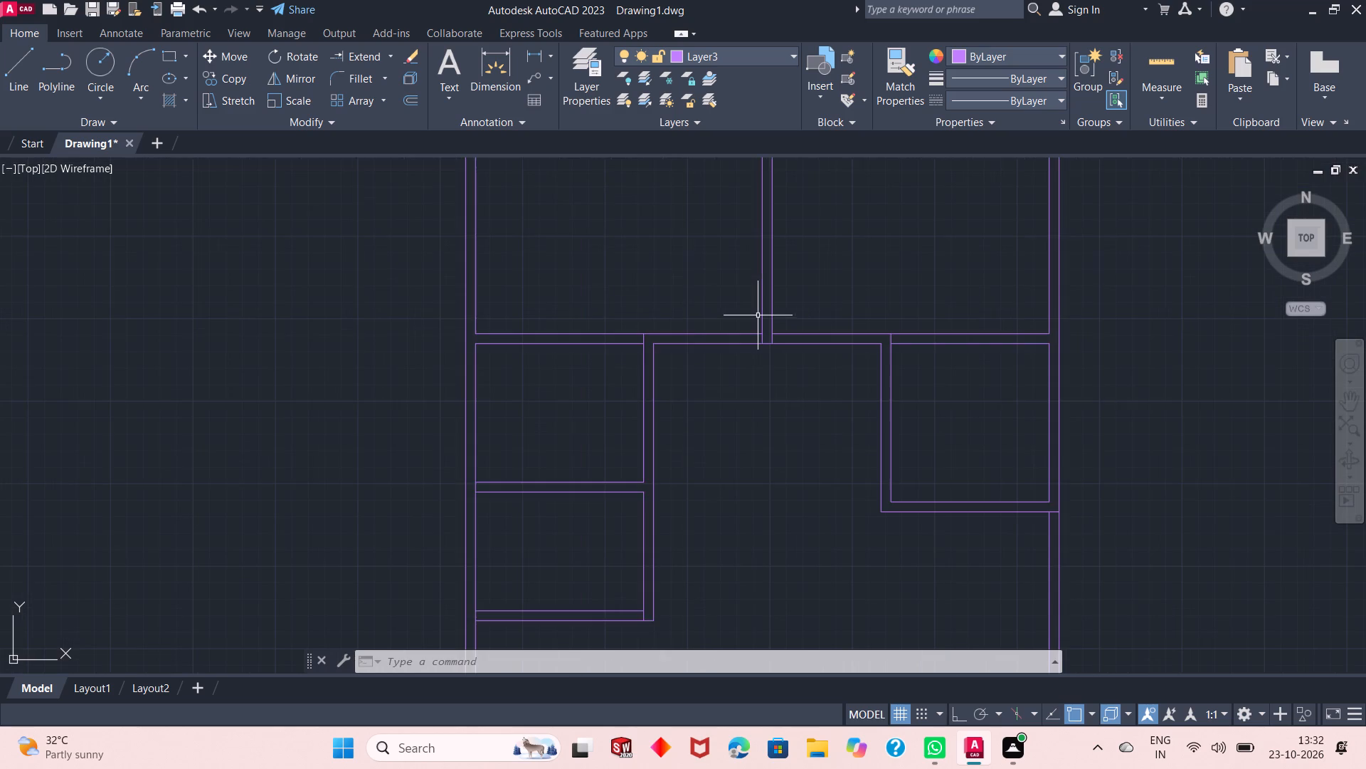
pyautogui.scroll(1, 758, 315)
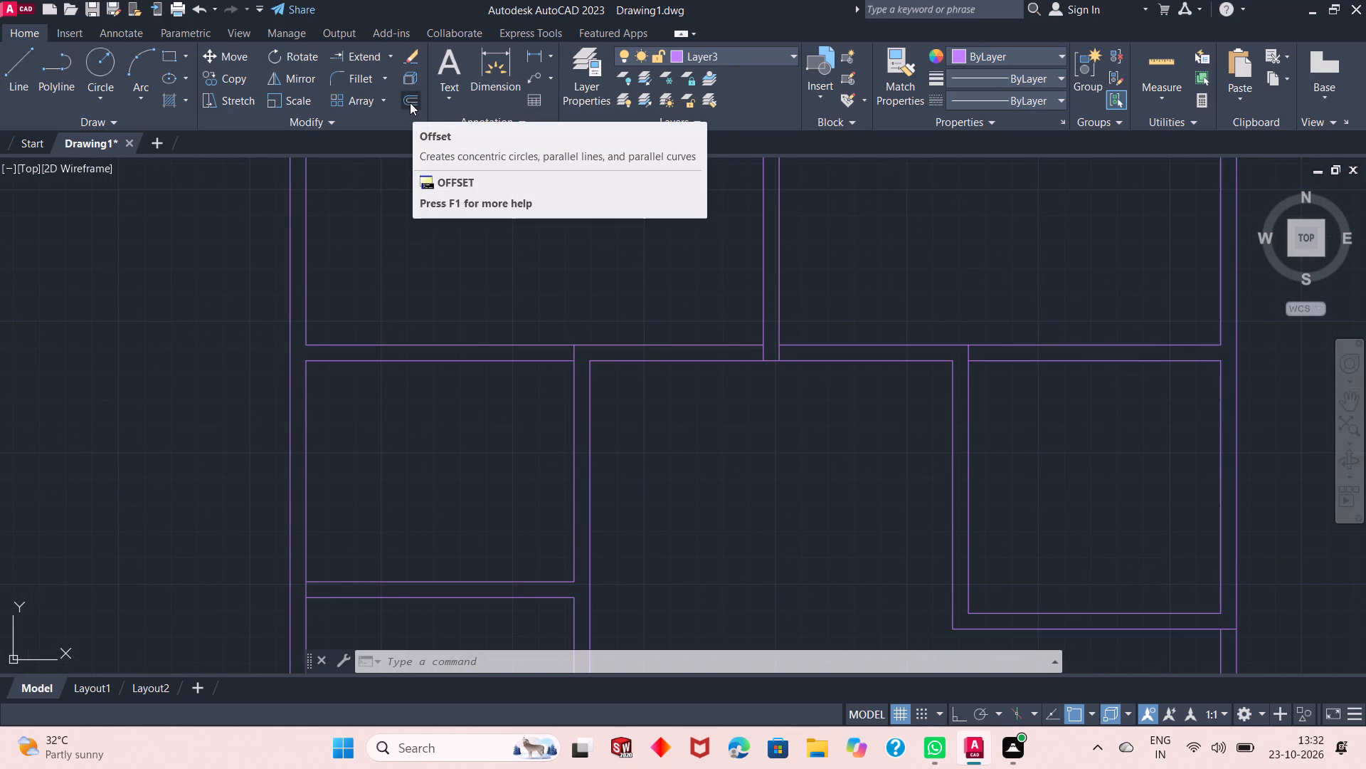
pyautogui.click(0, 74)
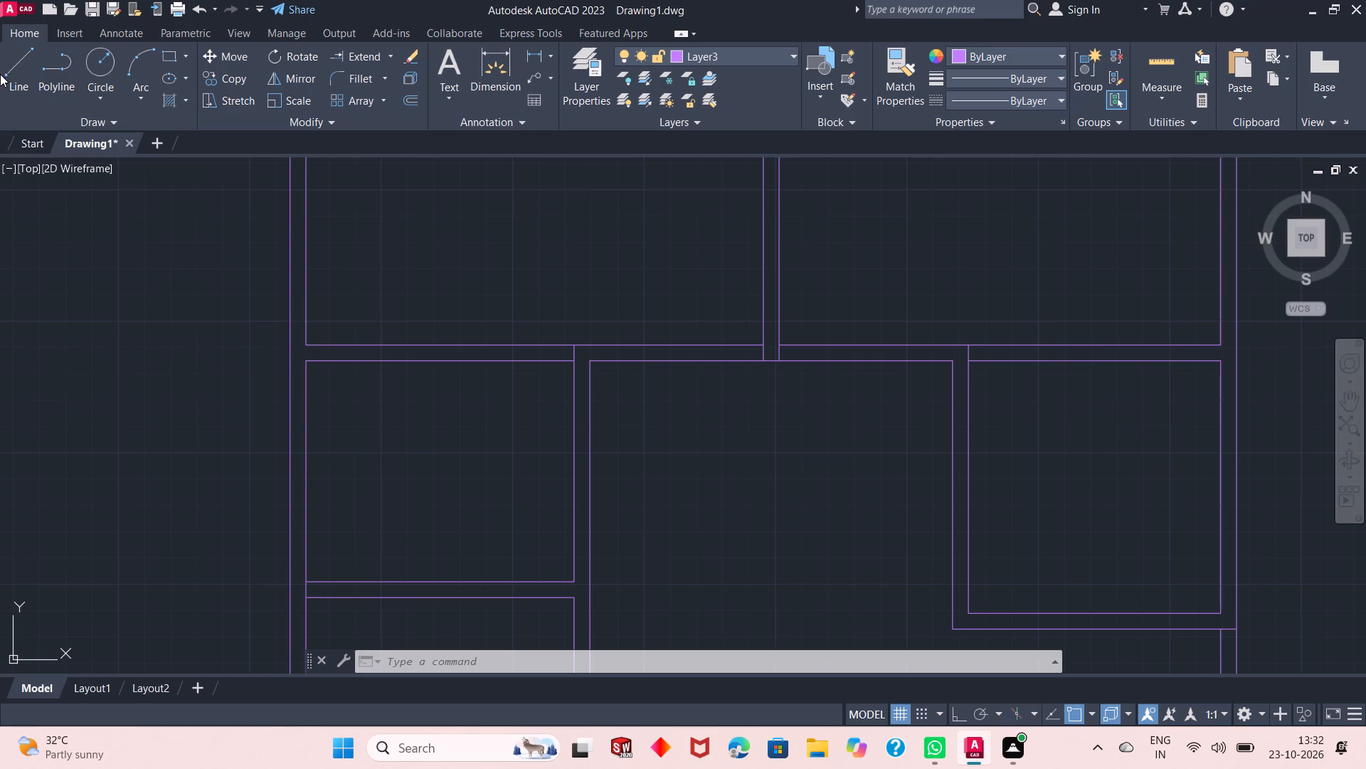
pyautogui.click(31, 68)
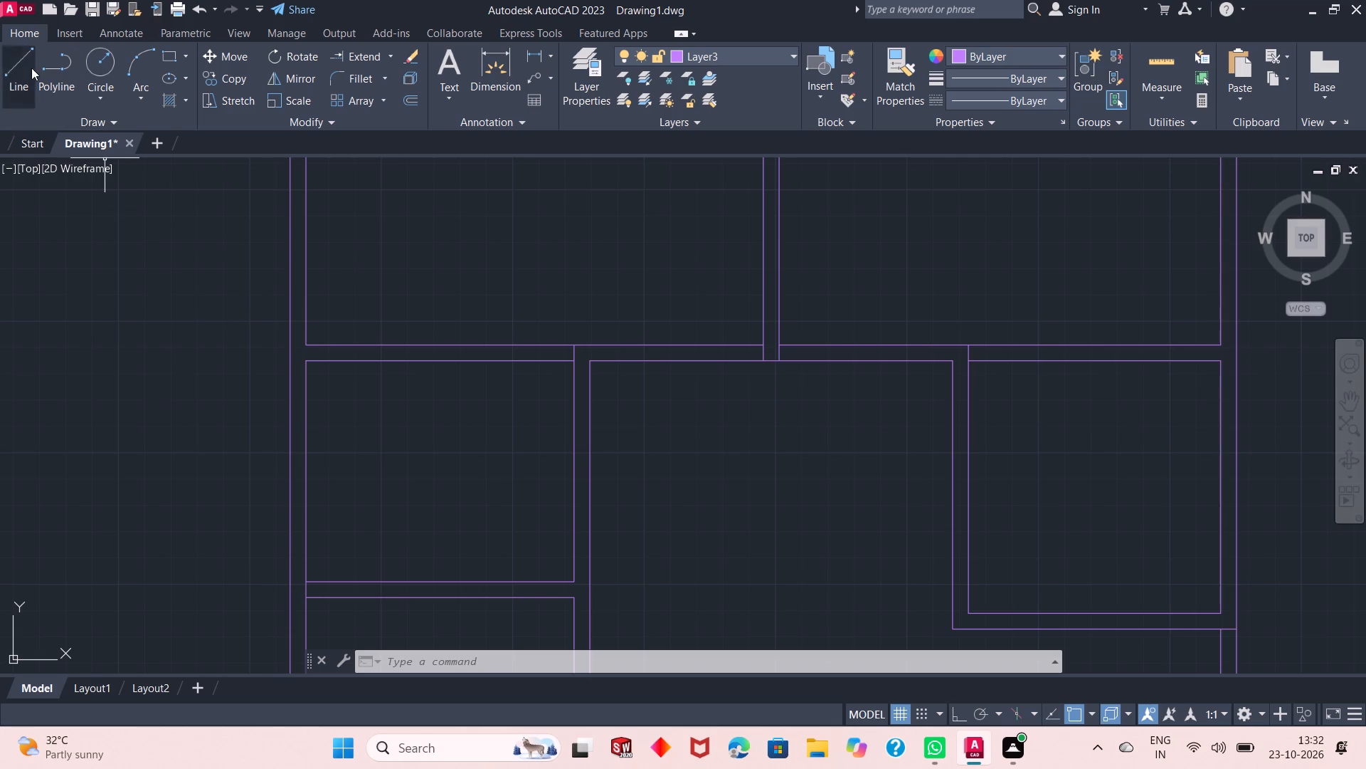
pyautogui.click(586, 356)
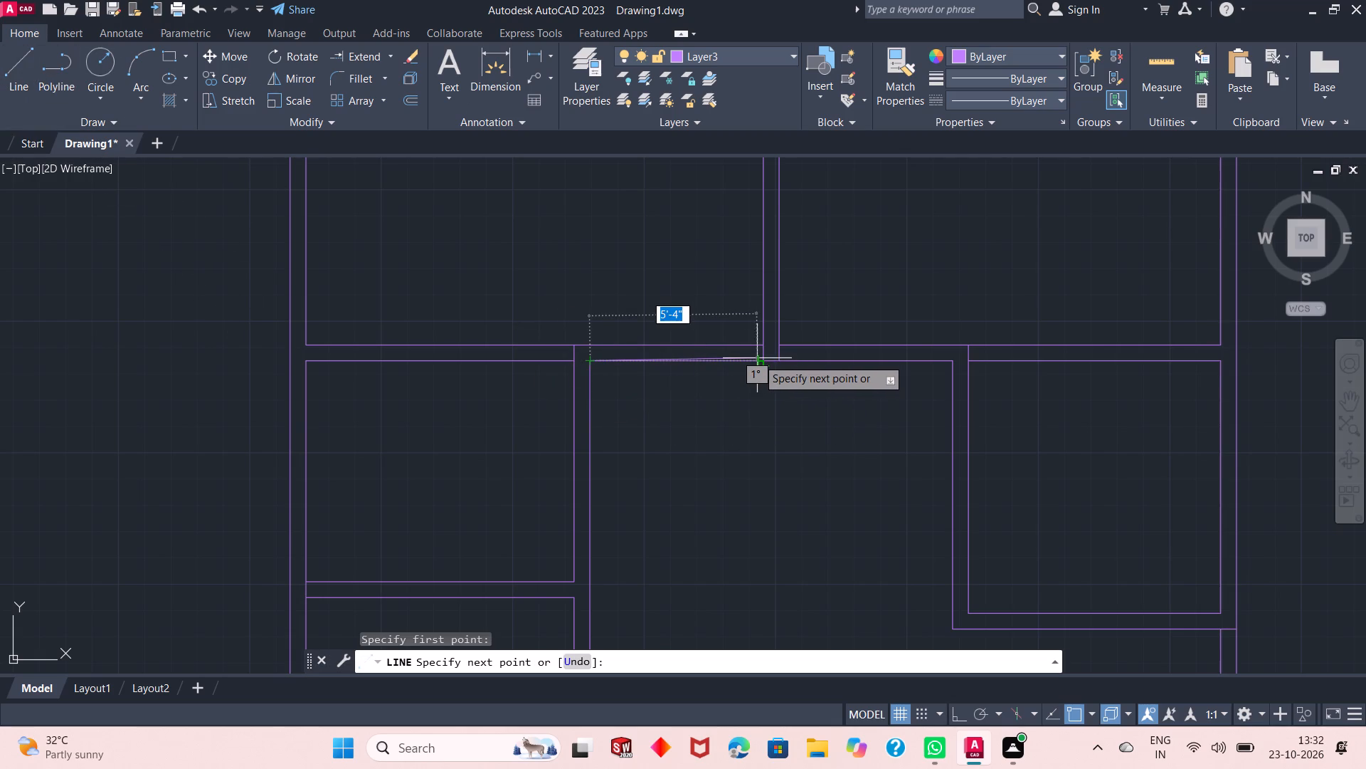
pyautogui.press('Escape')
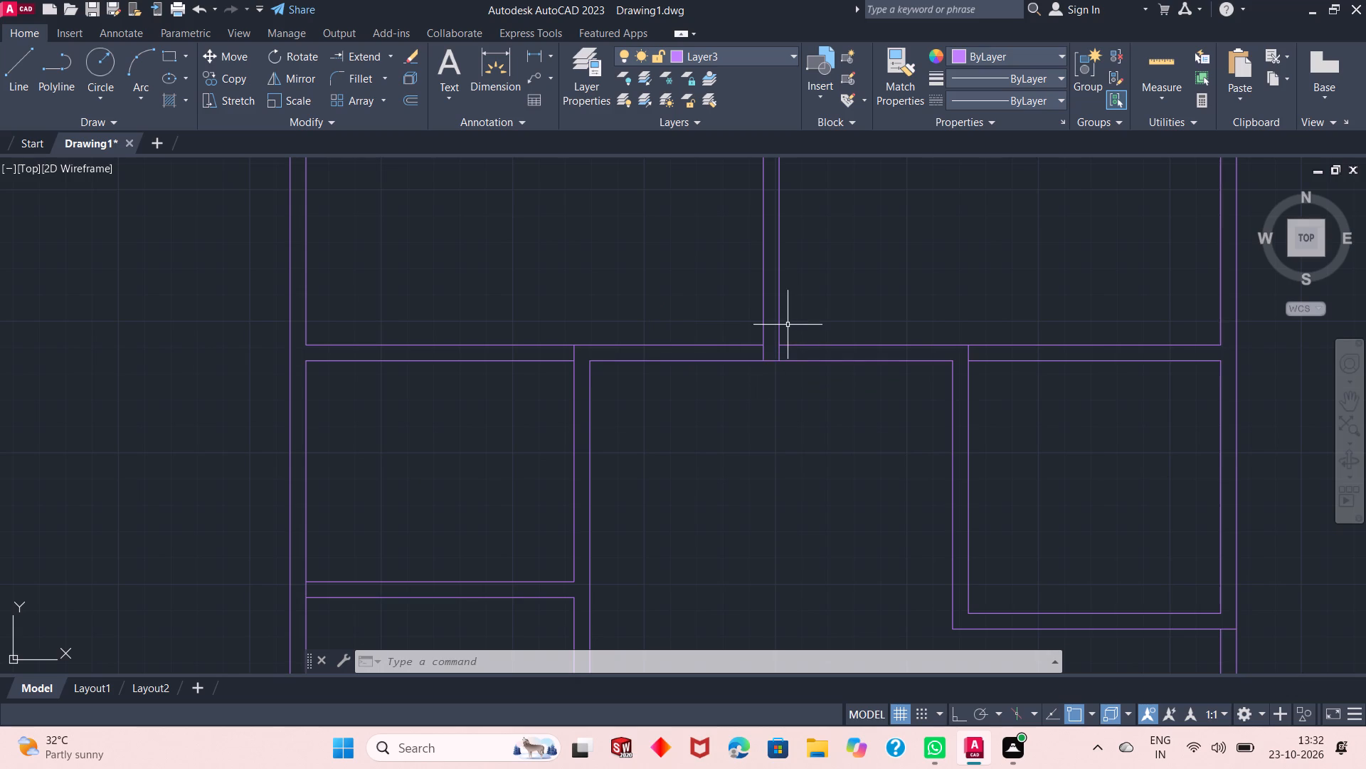
# Draw a short vertical line across the partition below the top-left room, continuing the right-hand line of the vertical partition beneath it.
pyautogui.click(17, 70)
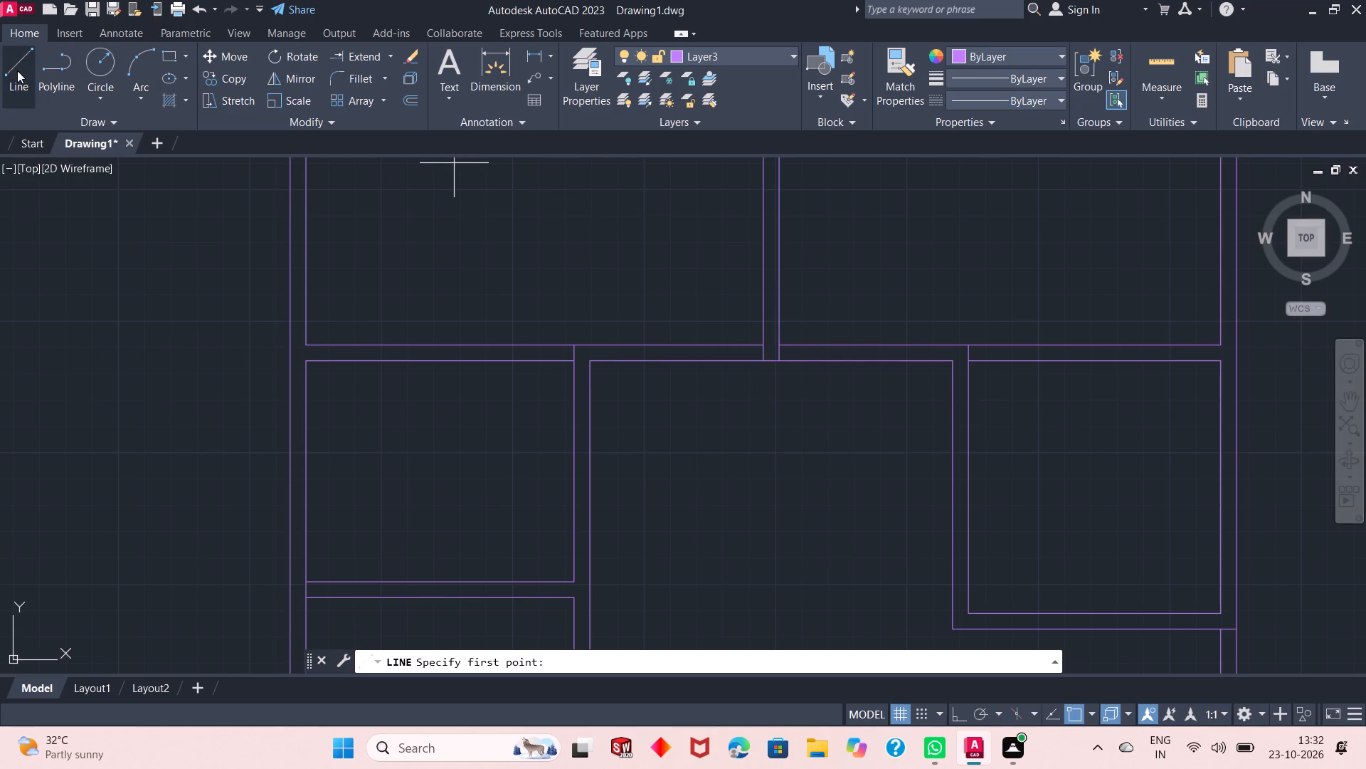
pyautogui.click(588, 365)
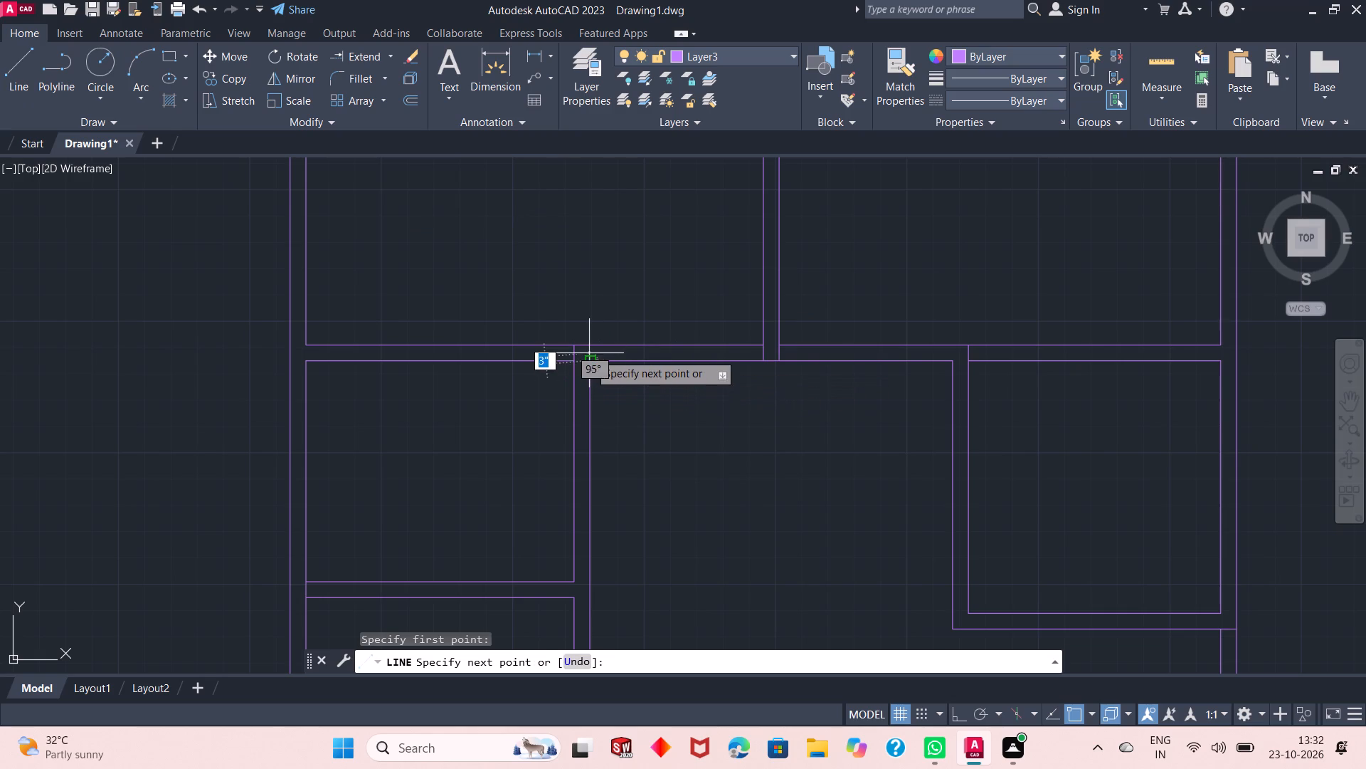
pyautogui.click(588, 344)
pyautogui.rightClick(614, 297)
pyautogui.click(645, 302)
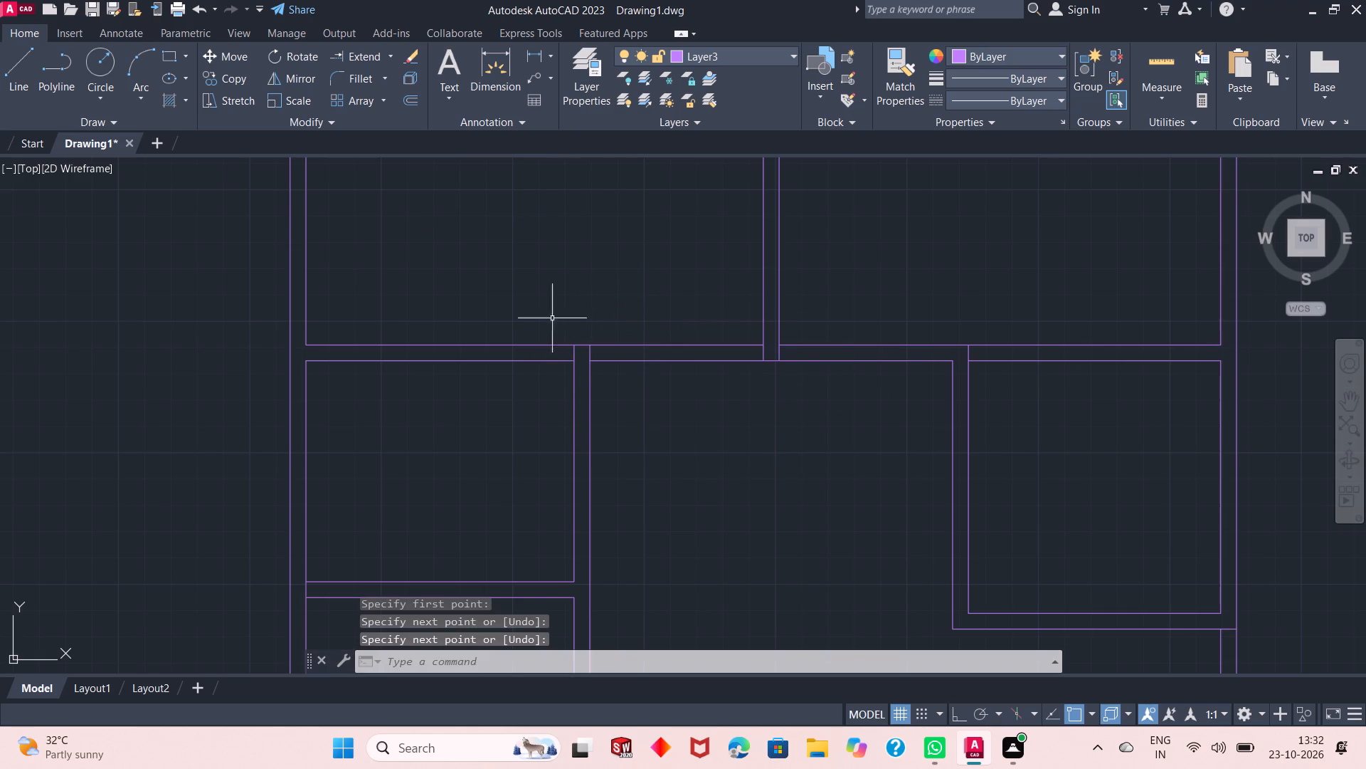
# Offset the short line across the partition 2'6" to the right.
pyautogui.click(590, 352)
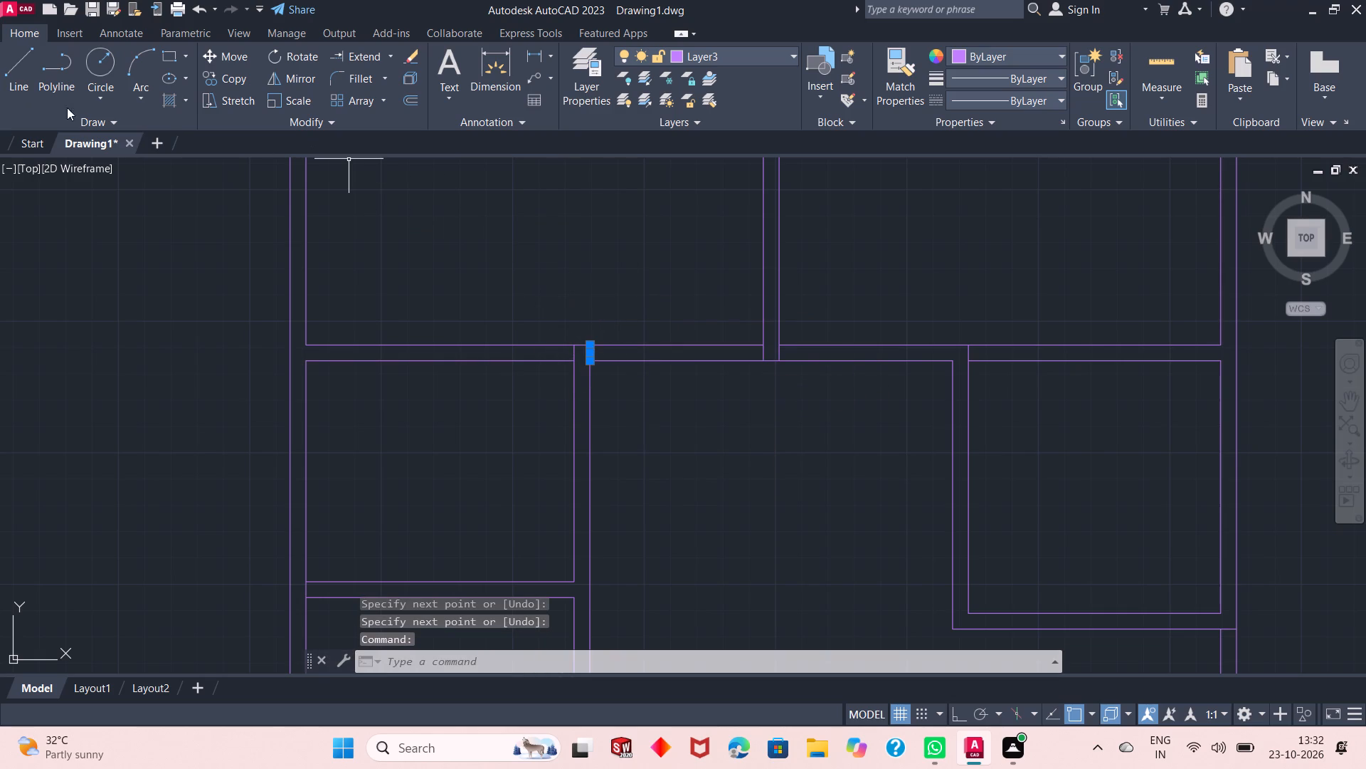
pyautogui.click(406, 94)
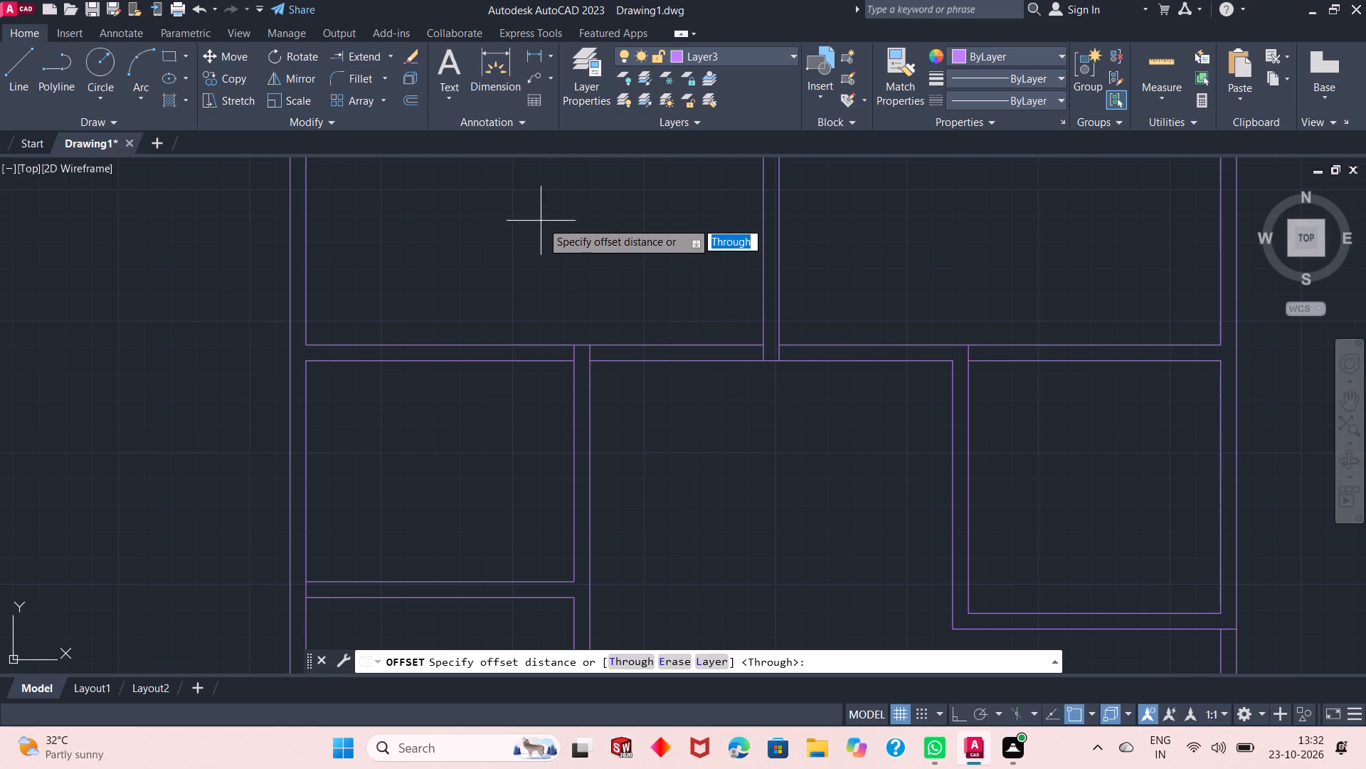
pyautogui.rightClick(548, 231)
pyautogui.click(586, 246)
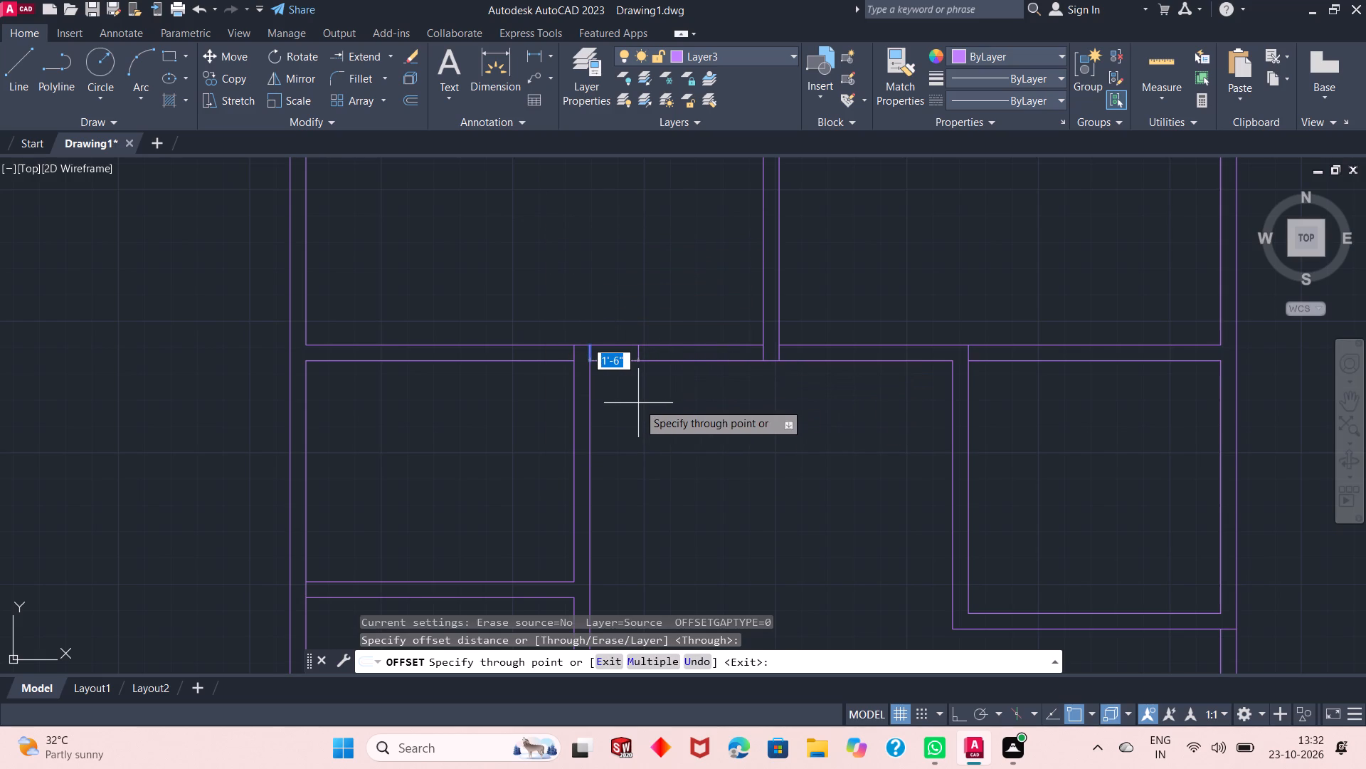
pyautogui.write("2'6'")
pyautogui.press('Return')
pyautogui.write('2\'6"')
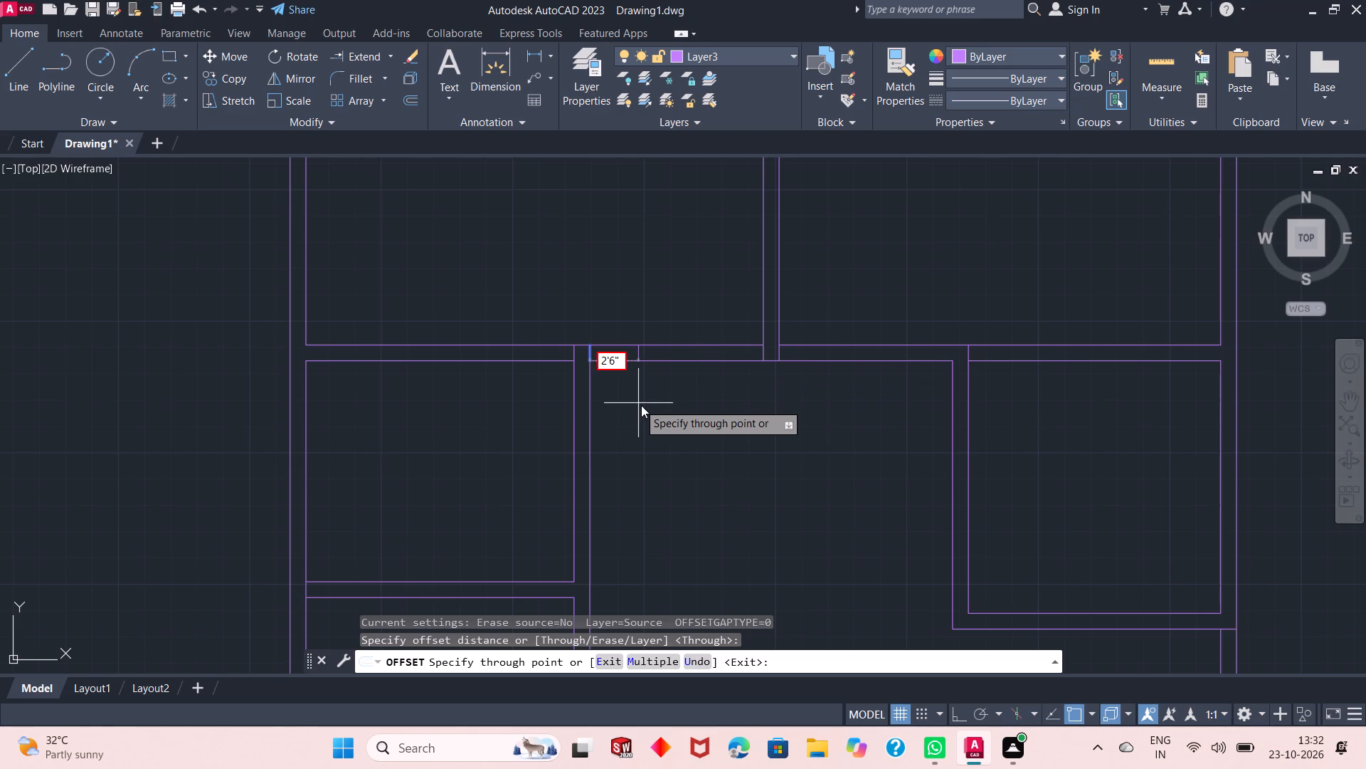
pyautogui.press('Return')
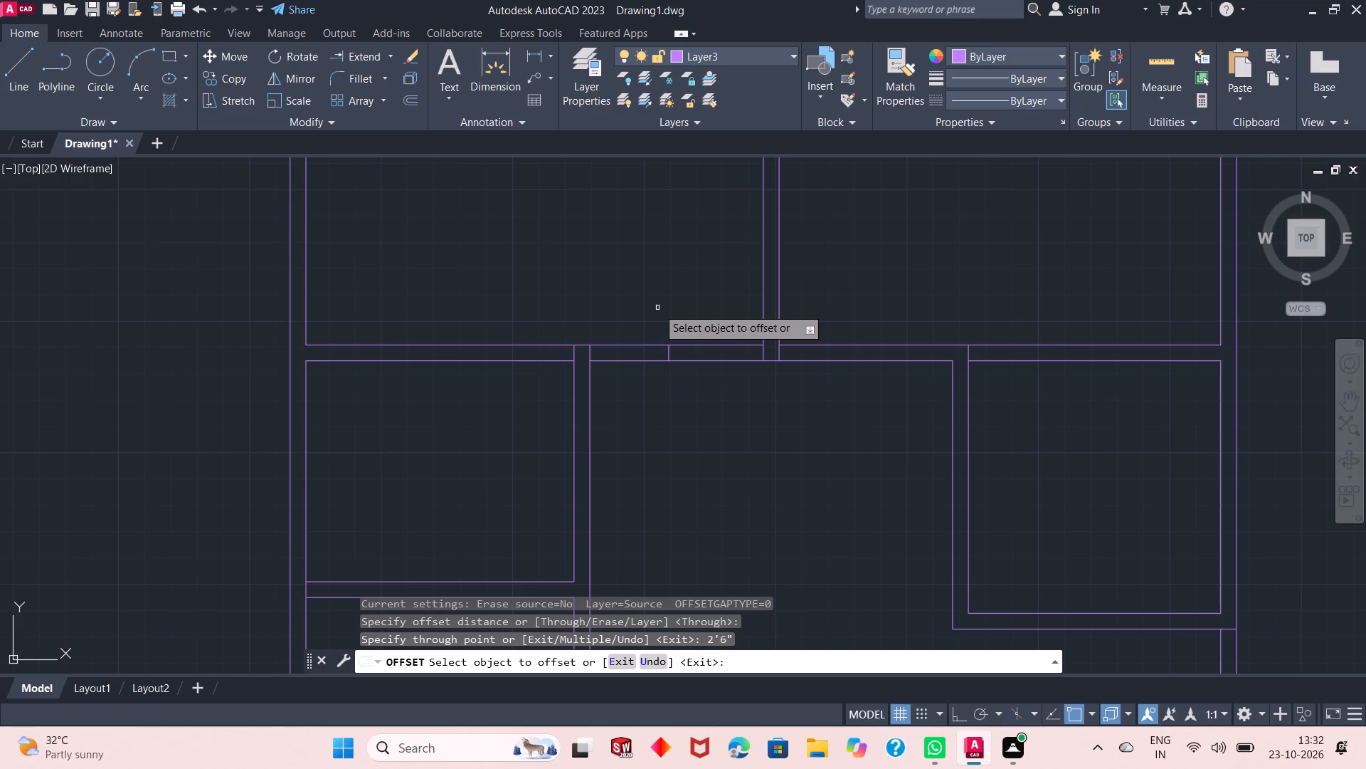
pyautogui.rightClick(658, 396)
pyautogui.click(675, 402)
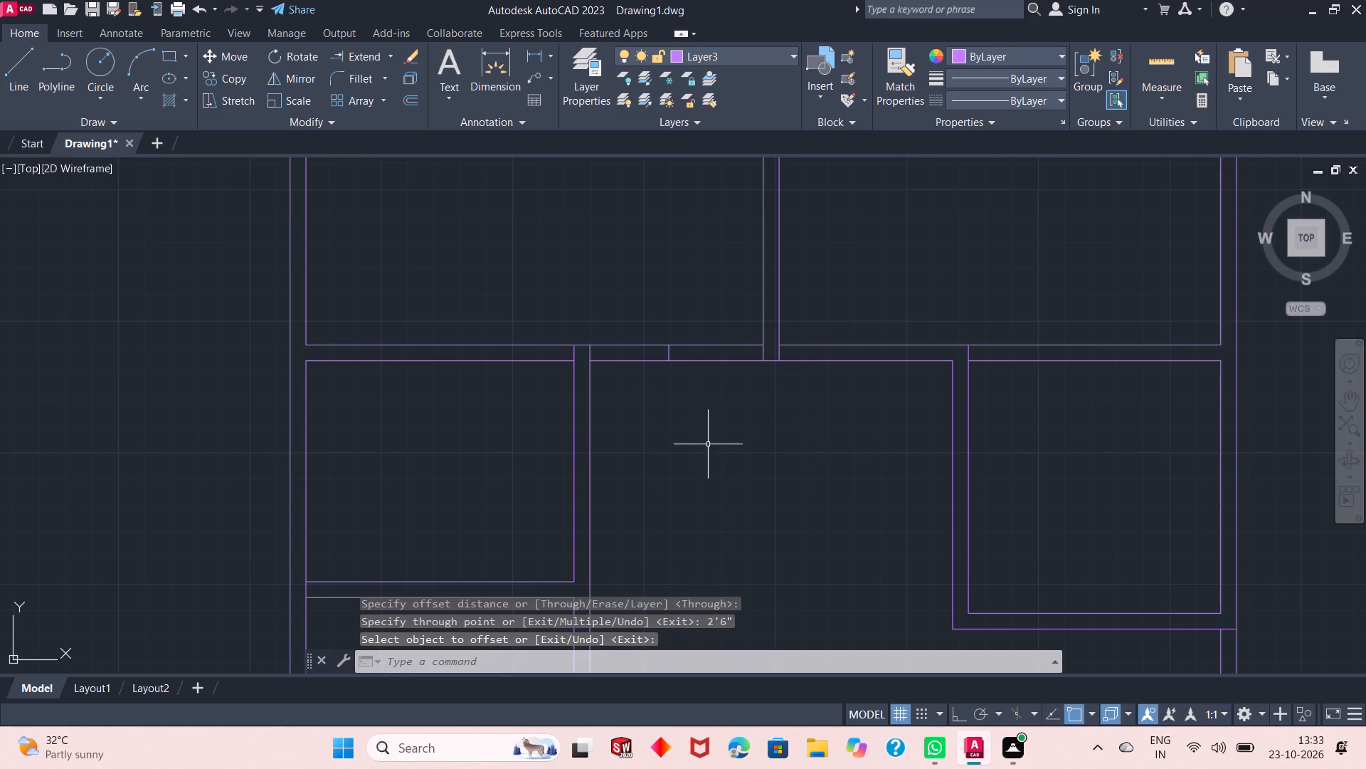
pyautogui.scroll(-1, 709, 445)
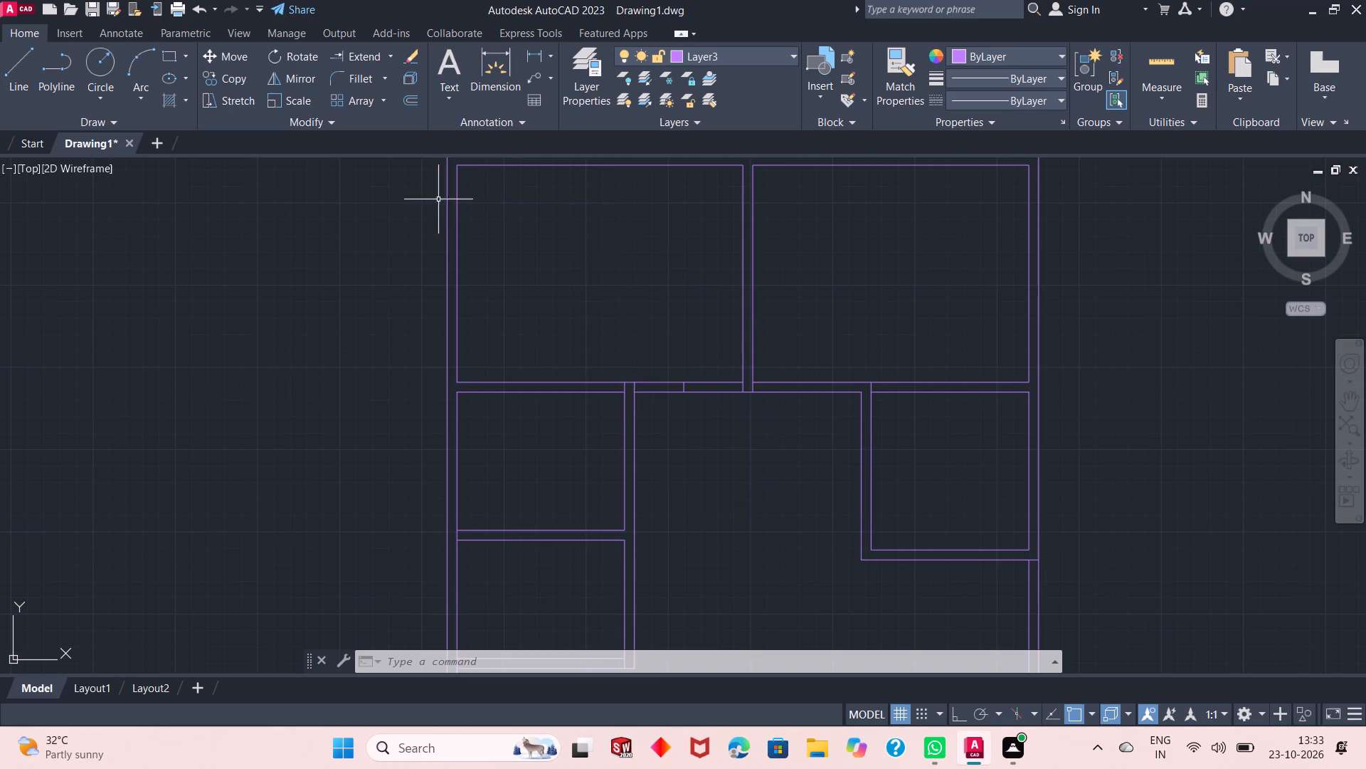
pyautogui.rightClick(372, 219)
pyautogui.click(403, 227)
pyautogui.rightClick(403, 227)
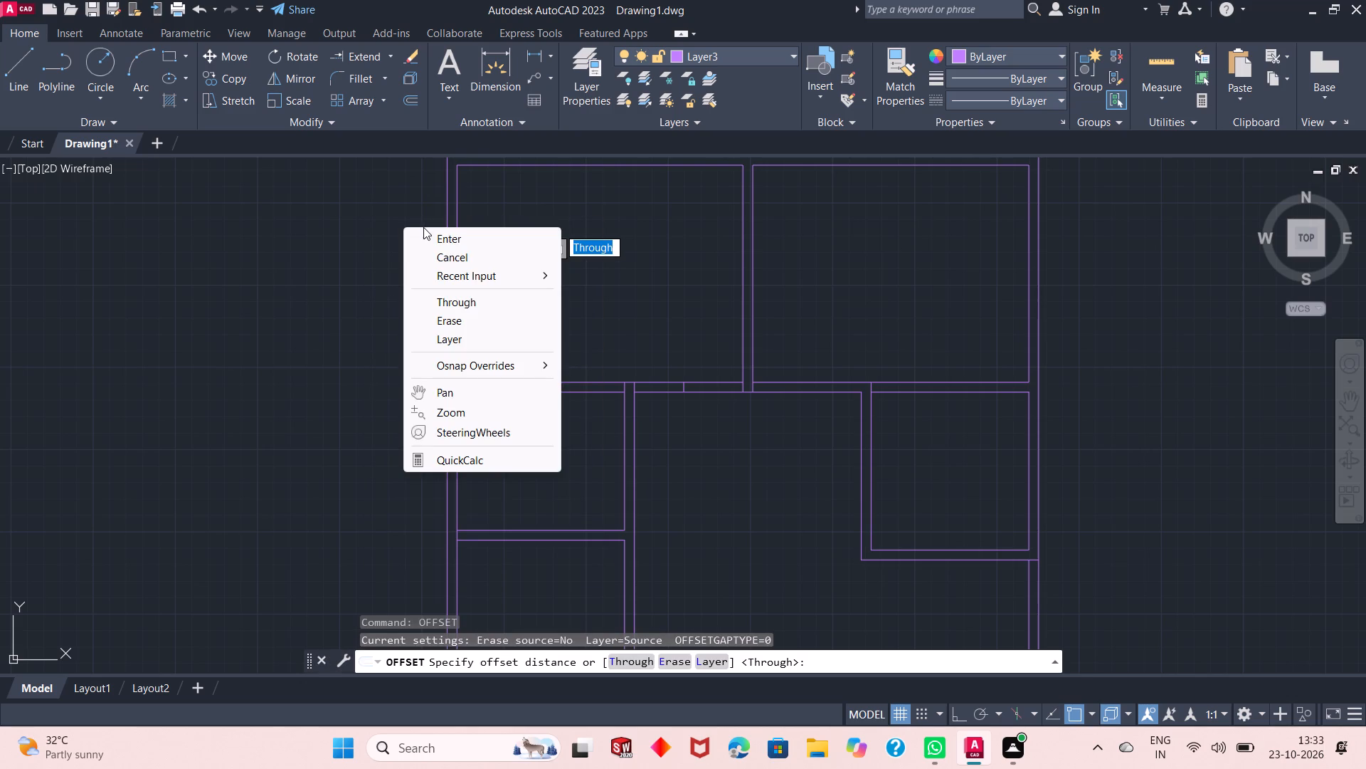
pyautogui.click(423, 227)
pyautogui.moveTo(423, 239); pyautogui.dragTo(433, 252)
# Offset the short line at the vertical partition's right-hand face 2'6" to the left, across the same horizontal partition.
pyautogui.scroll(1, 637, 414)
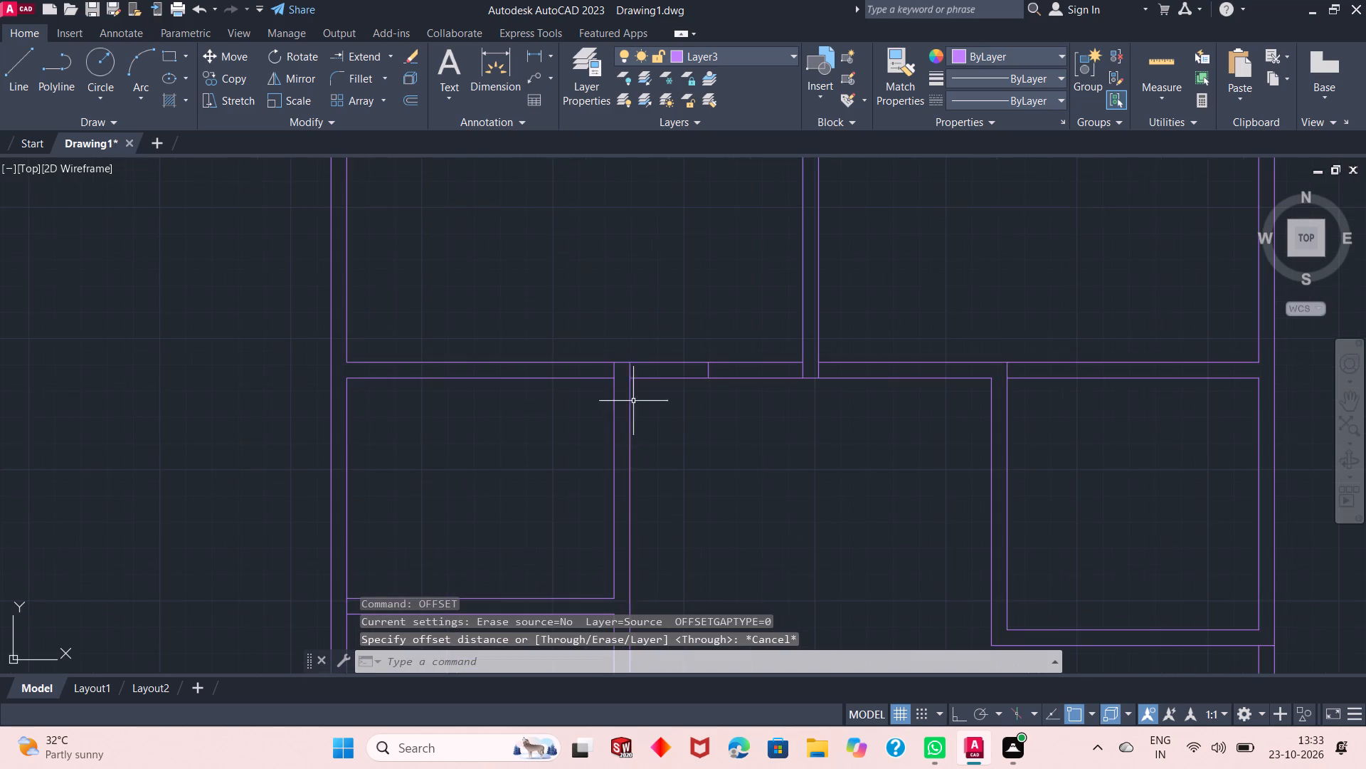
pyautogui.rightClick(612, 250)
pyautogui.click(657, 262)
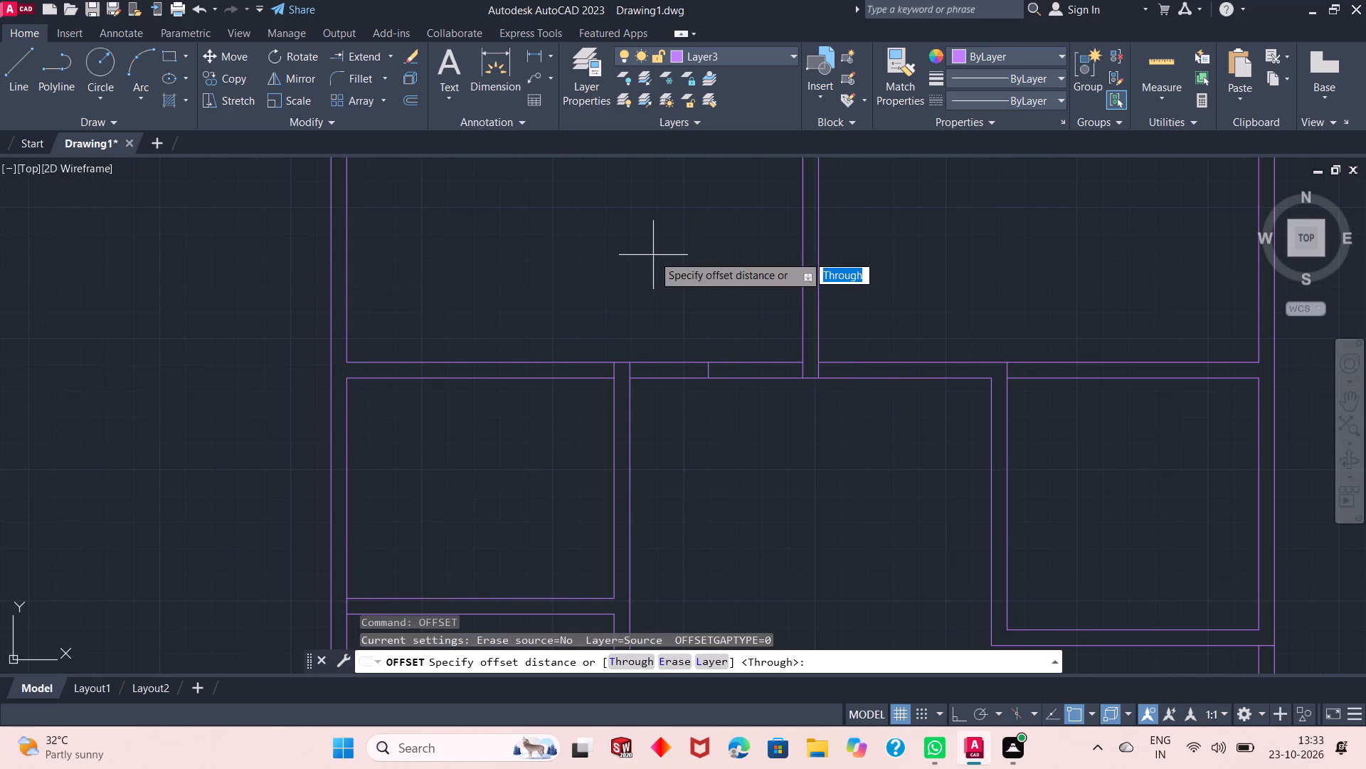
pyautogui.rightClick(653, 255)
pyautogui.click(680, 270)
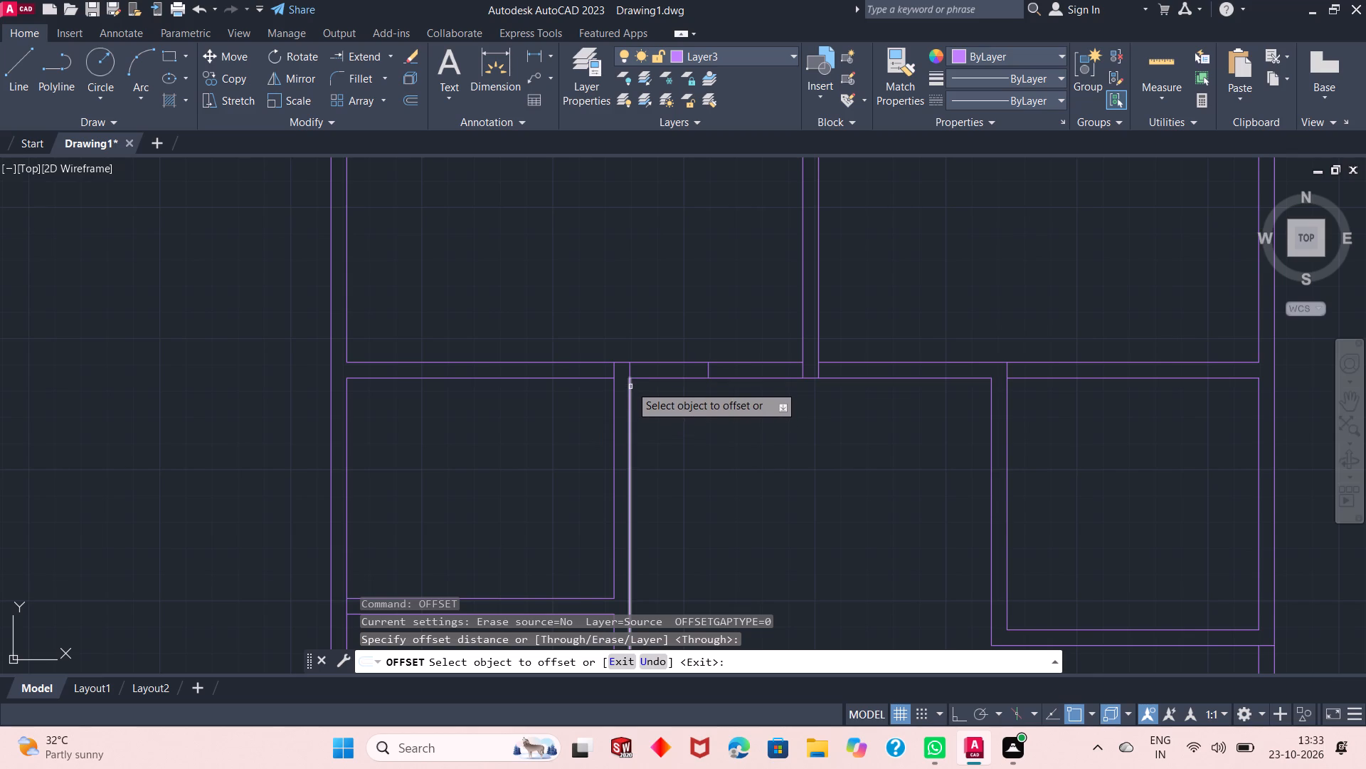
pyautogui.click(629, 371)
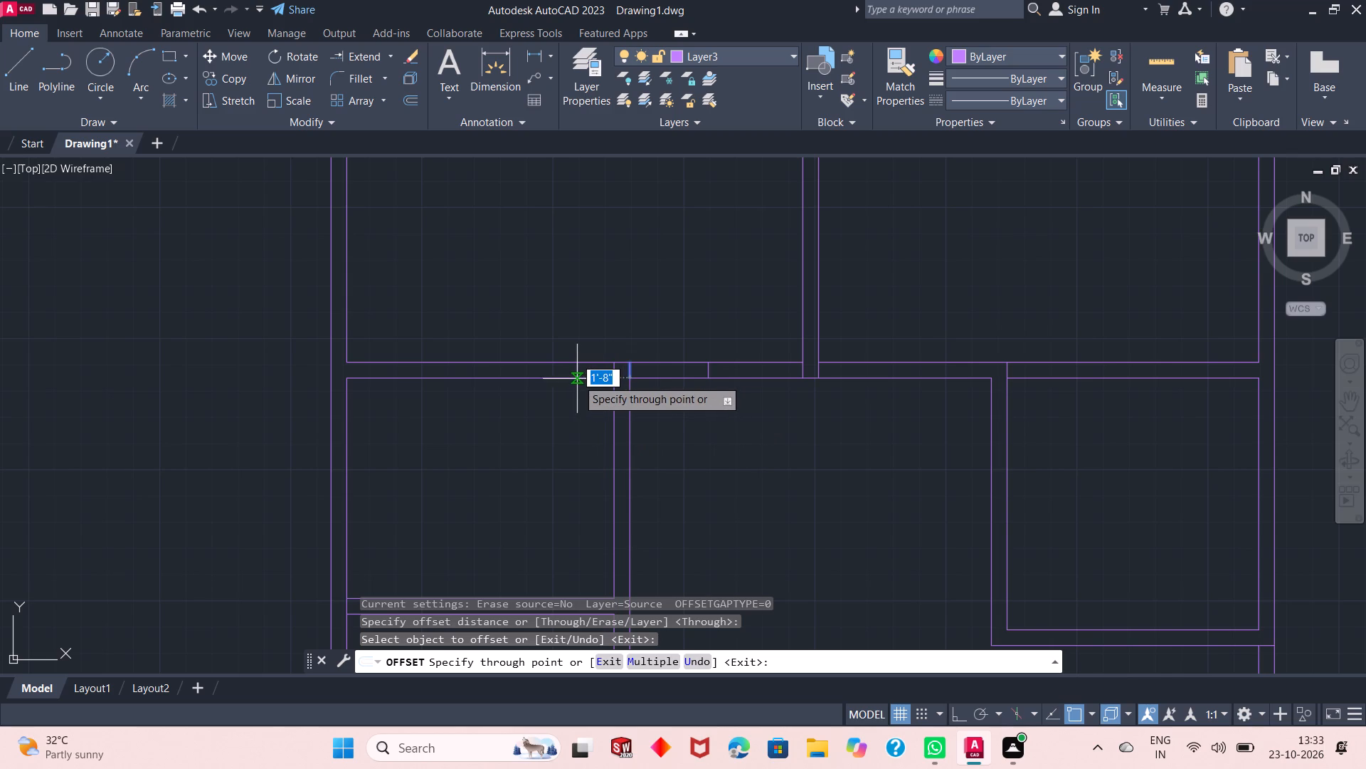
pyautogui.write('2\'6"')
pyautogui.press('Return')
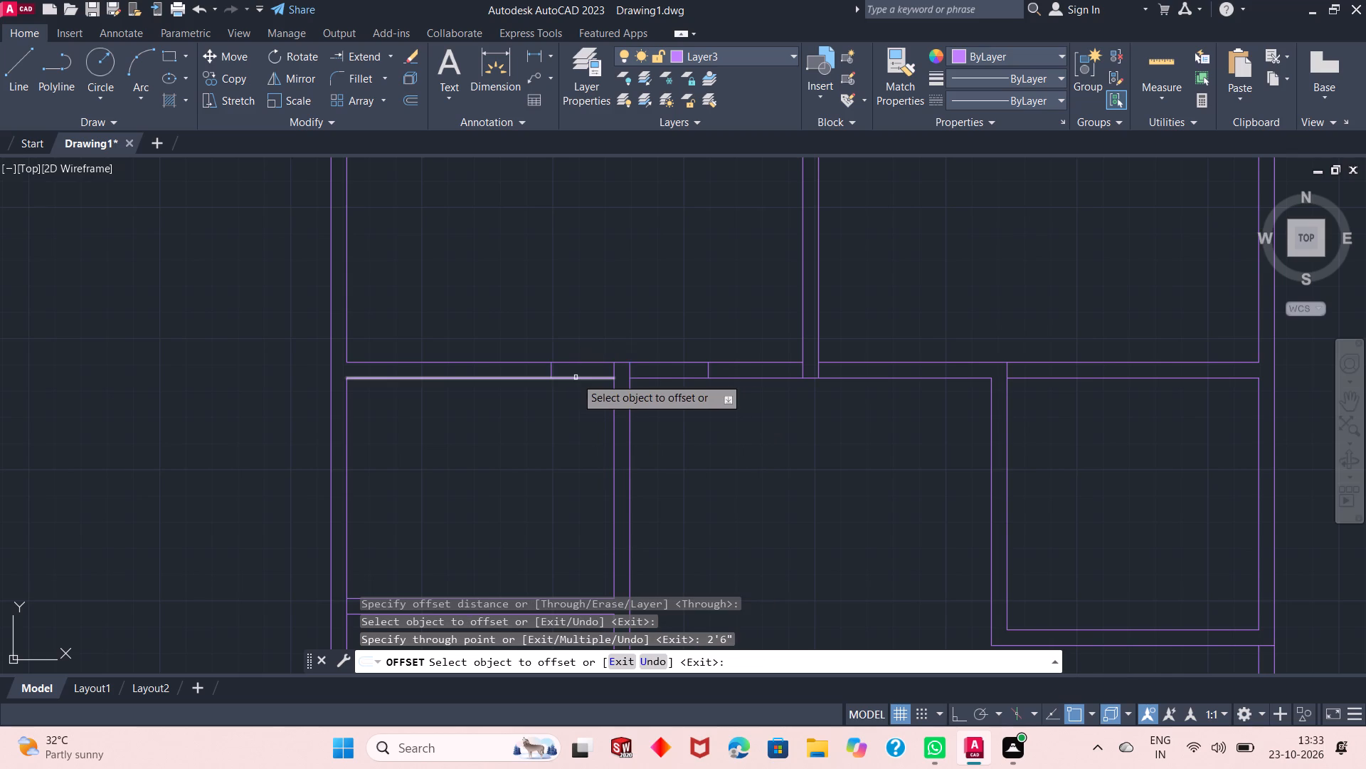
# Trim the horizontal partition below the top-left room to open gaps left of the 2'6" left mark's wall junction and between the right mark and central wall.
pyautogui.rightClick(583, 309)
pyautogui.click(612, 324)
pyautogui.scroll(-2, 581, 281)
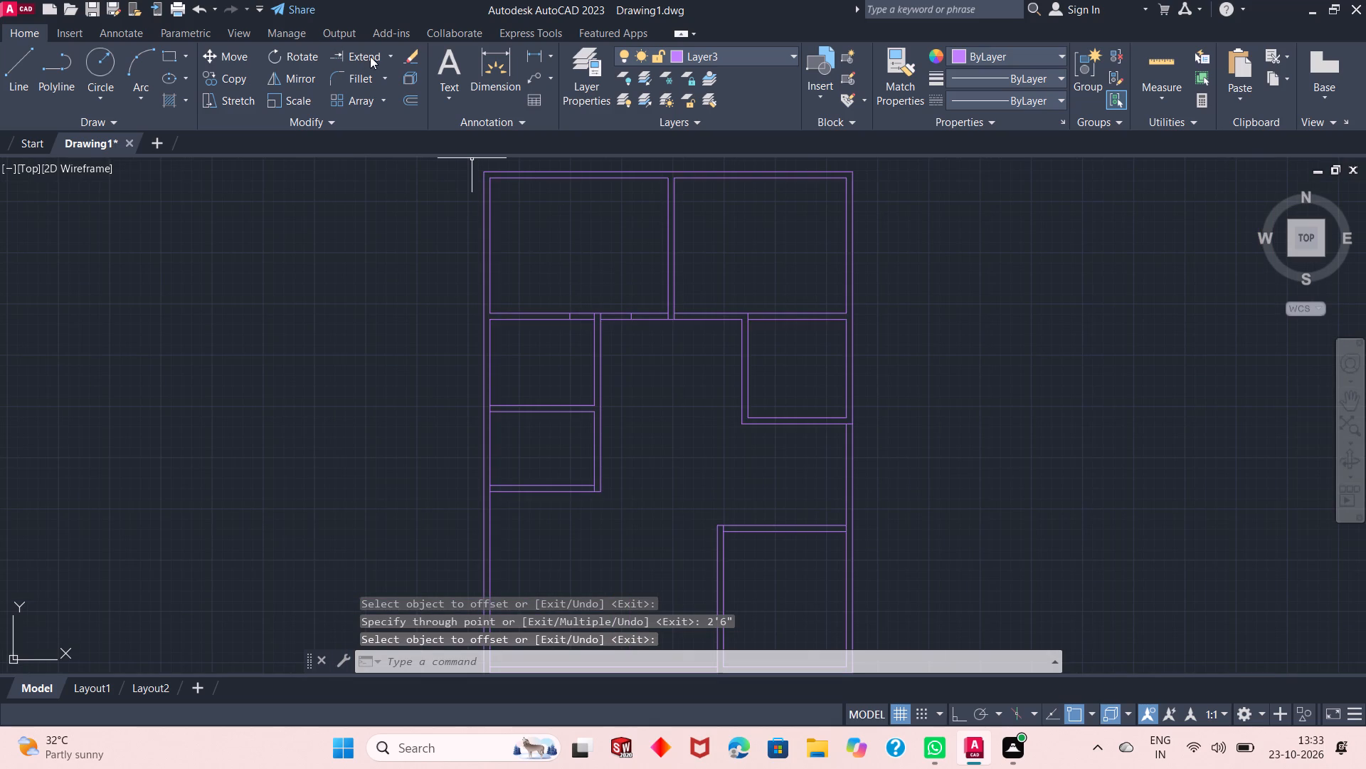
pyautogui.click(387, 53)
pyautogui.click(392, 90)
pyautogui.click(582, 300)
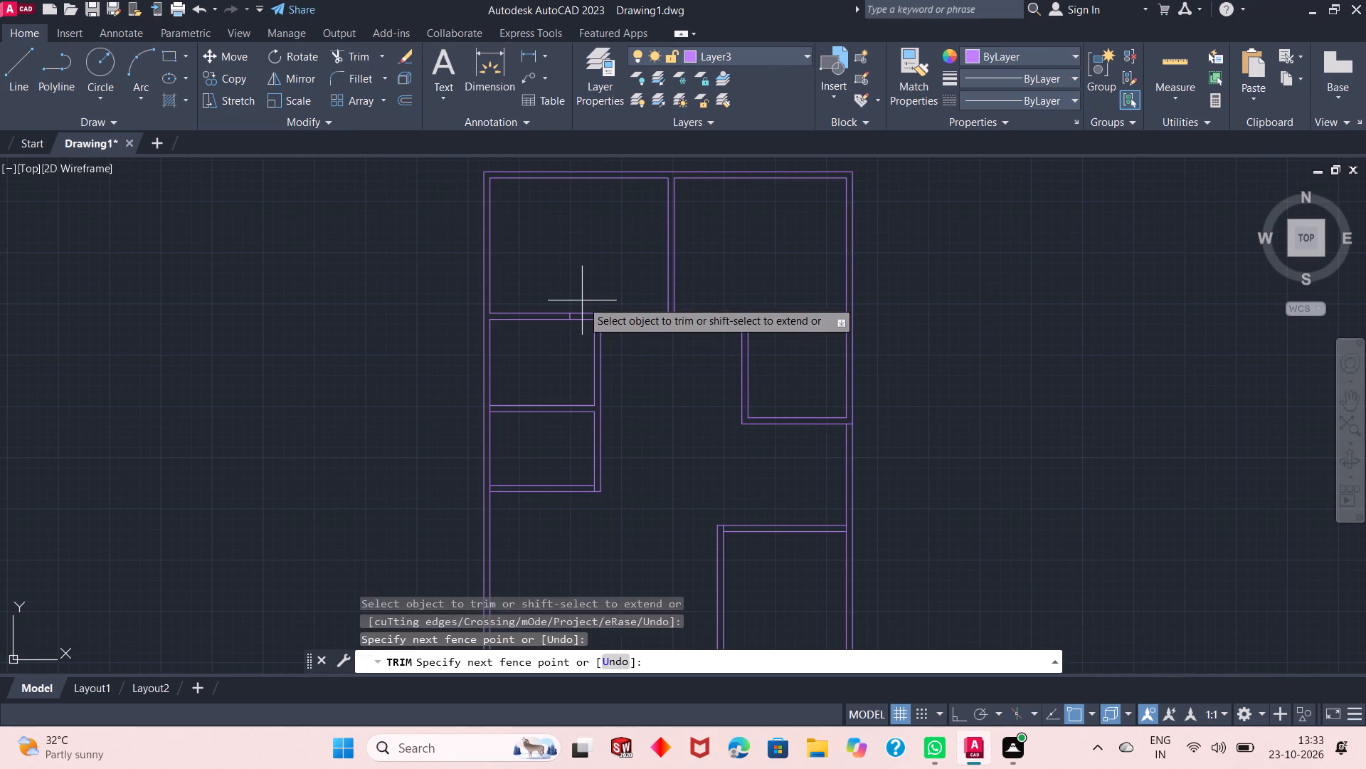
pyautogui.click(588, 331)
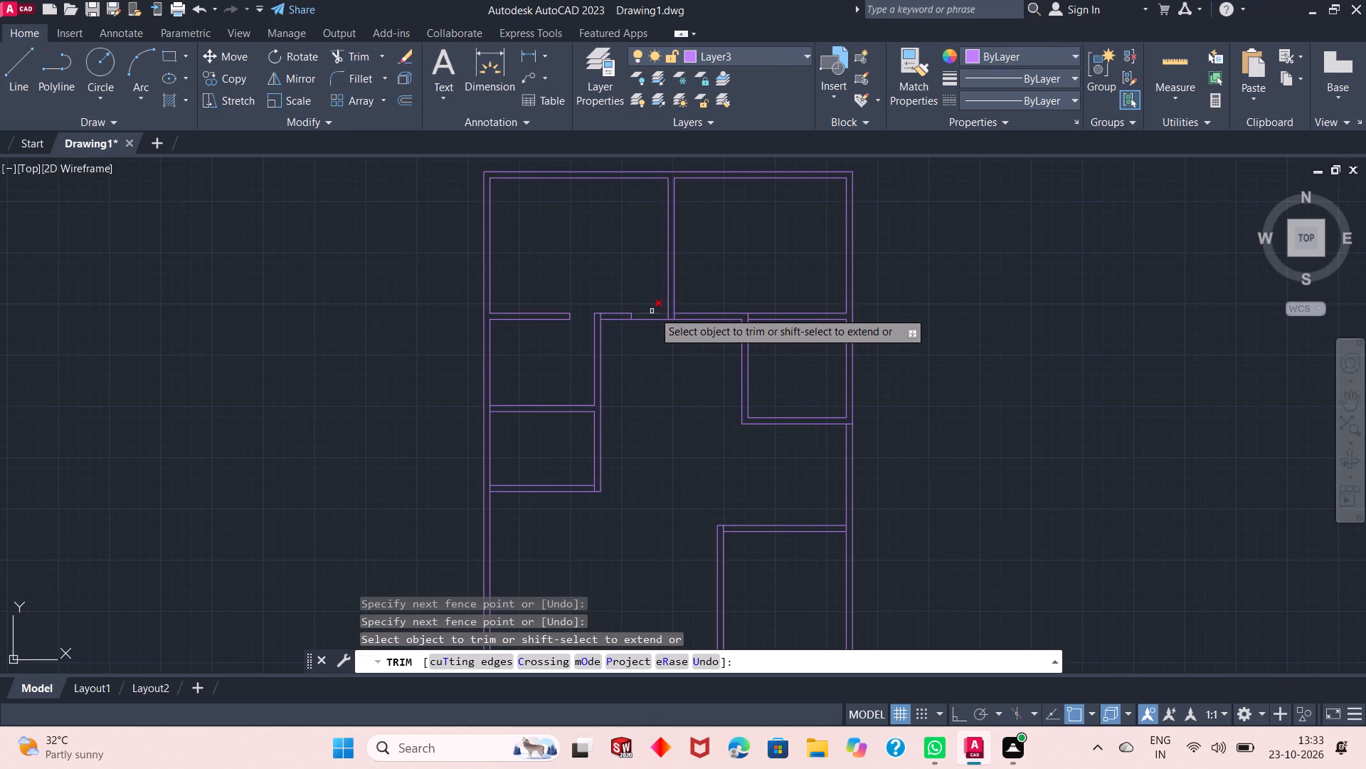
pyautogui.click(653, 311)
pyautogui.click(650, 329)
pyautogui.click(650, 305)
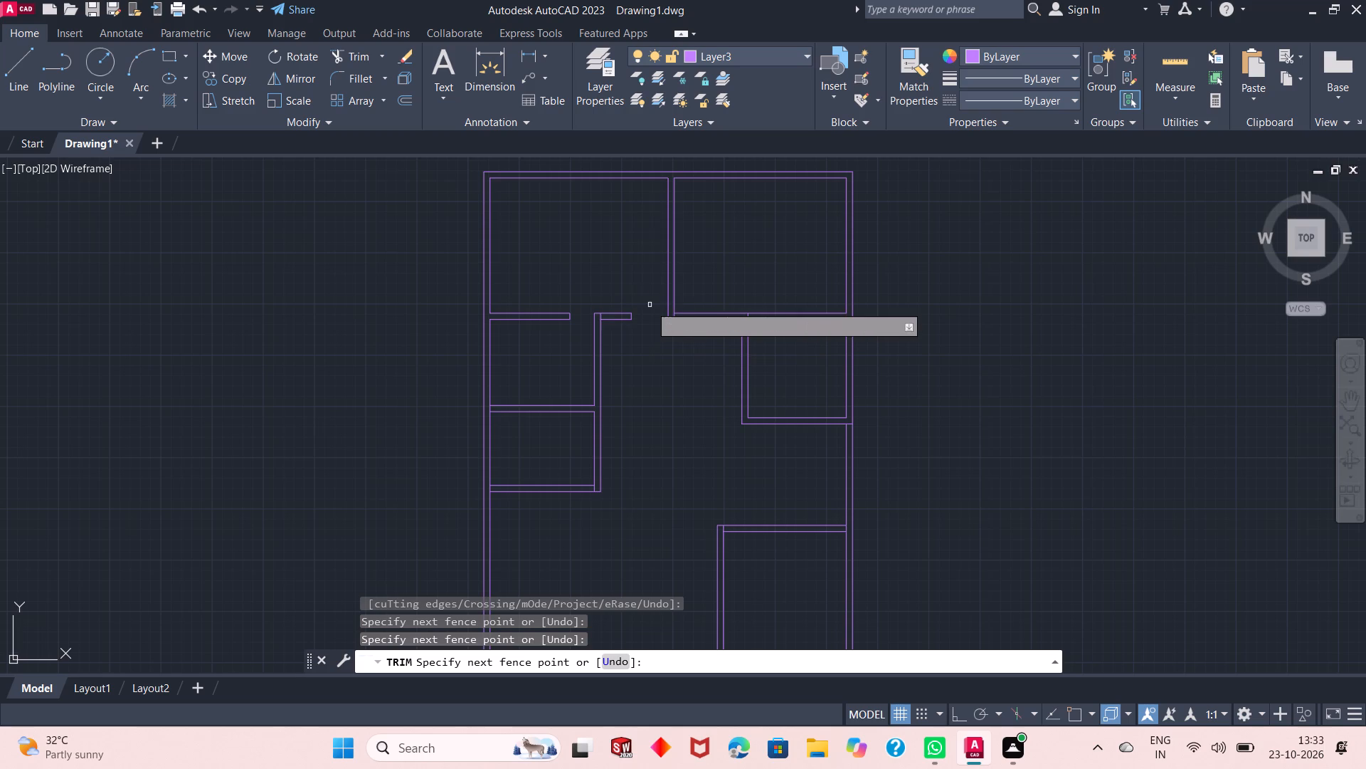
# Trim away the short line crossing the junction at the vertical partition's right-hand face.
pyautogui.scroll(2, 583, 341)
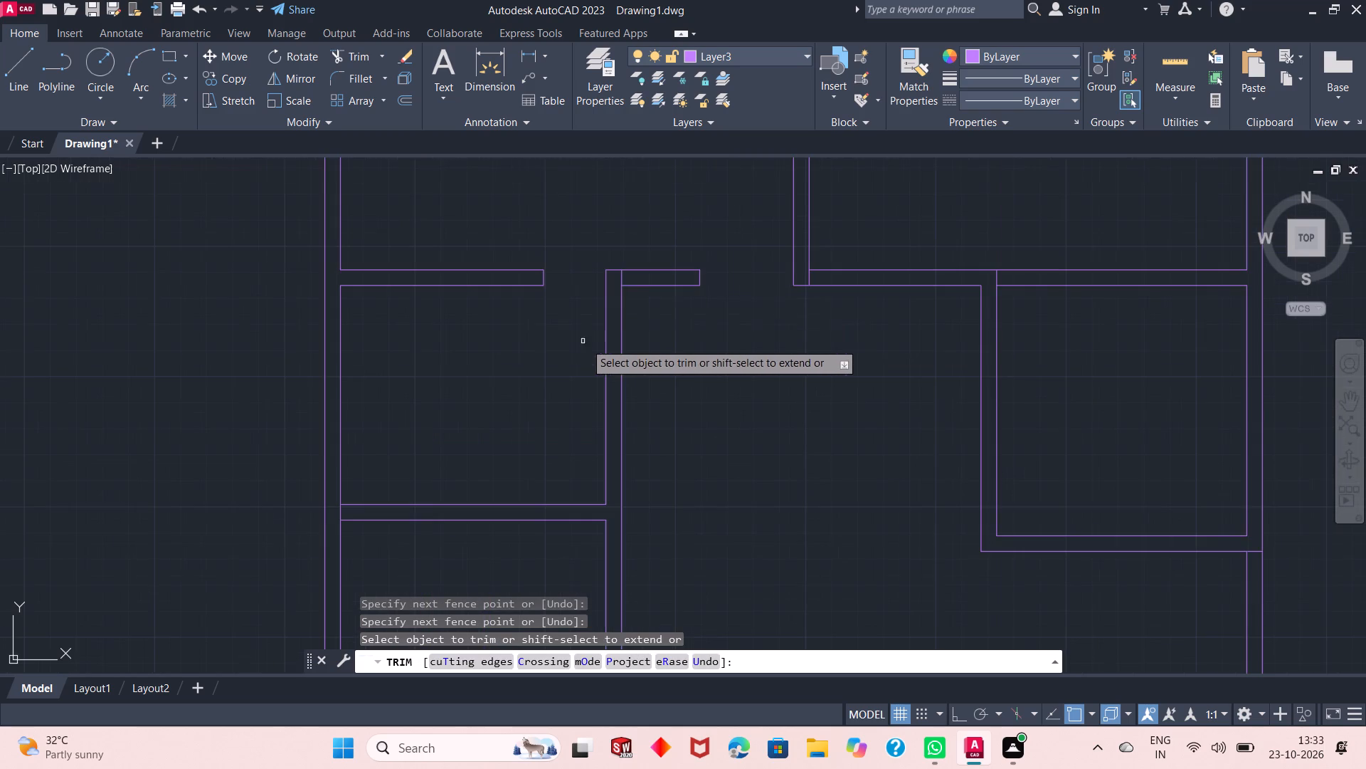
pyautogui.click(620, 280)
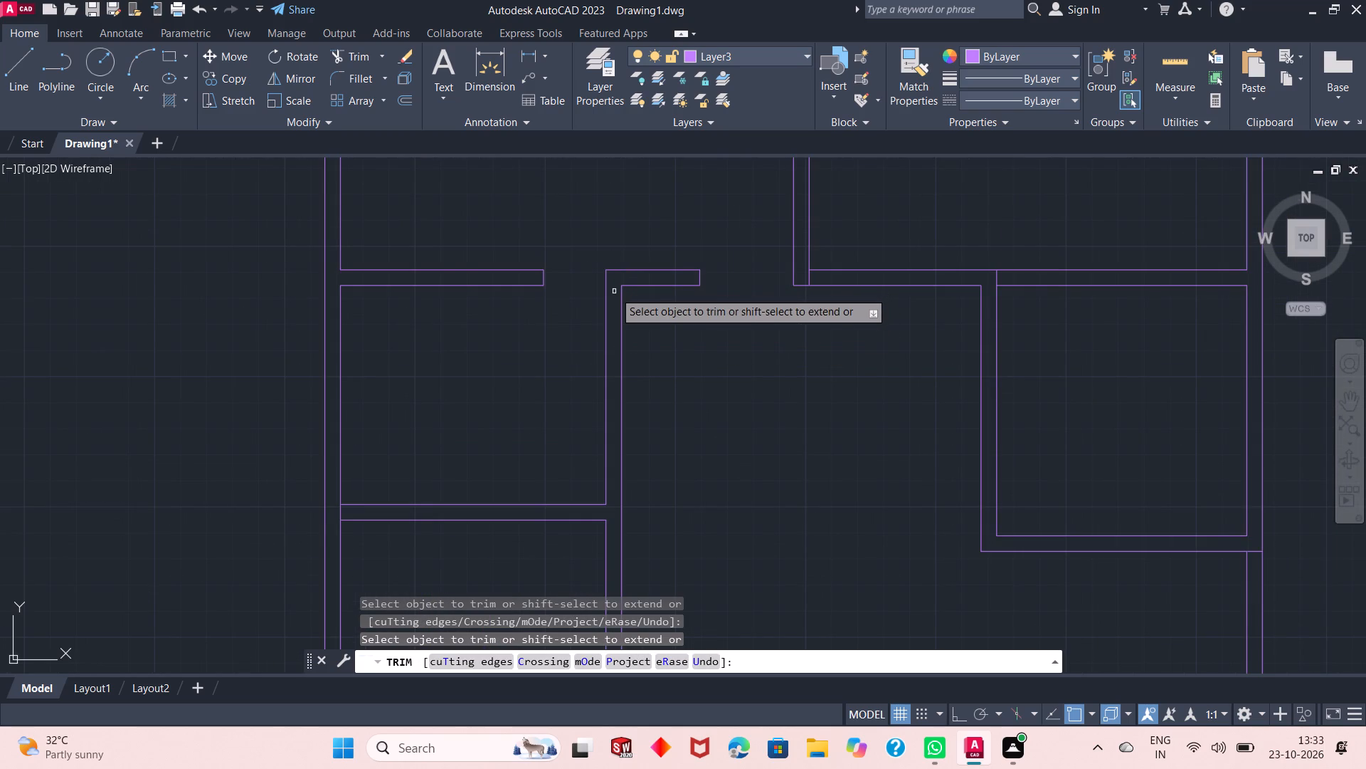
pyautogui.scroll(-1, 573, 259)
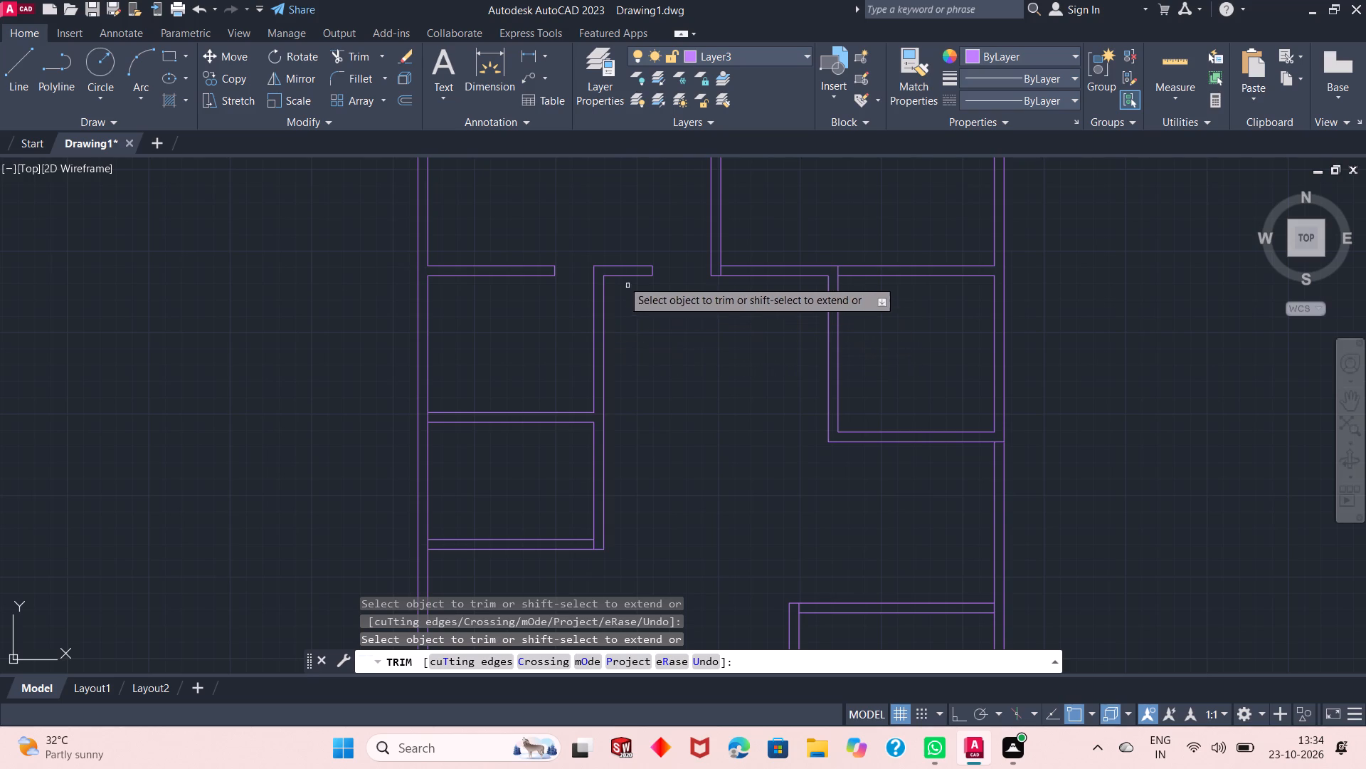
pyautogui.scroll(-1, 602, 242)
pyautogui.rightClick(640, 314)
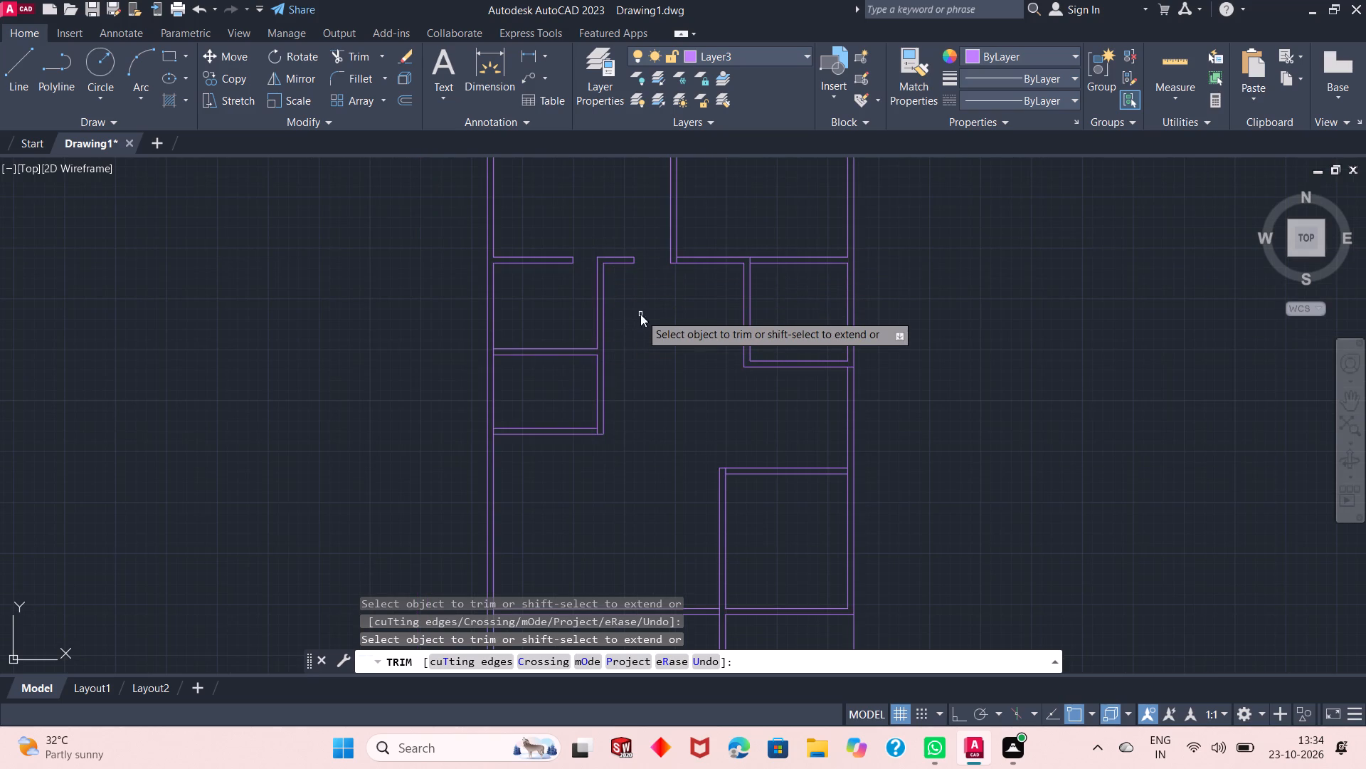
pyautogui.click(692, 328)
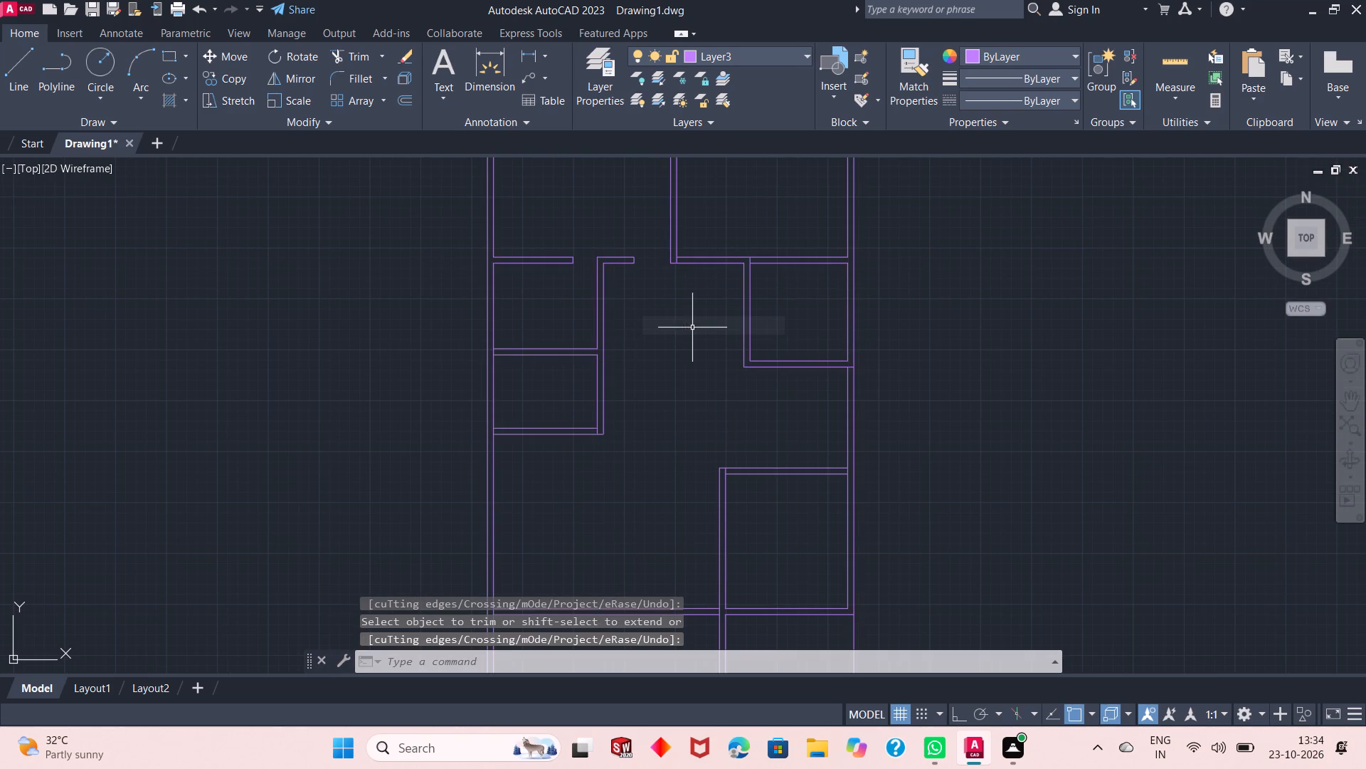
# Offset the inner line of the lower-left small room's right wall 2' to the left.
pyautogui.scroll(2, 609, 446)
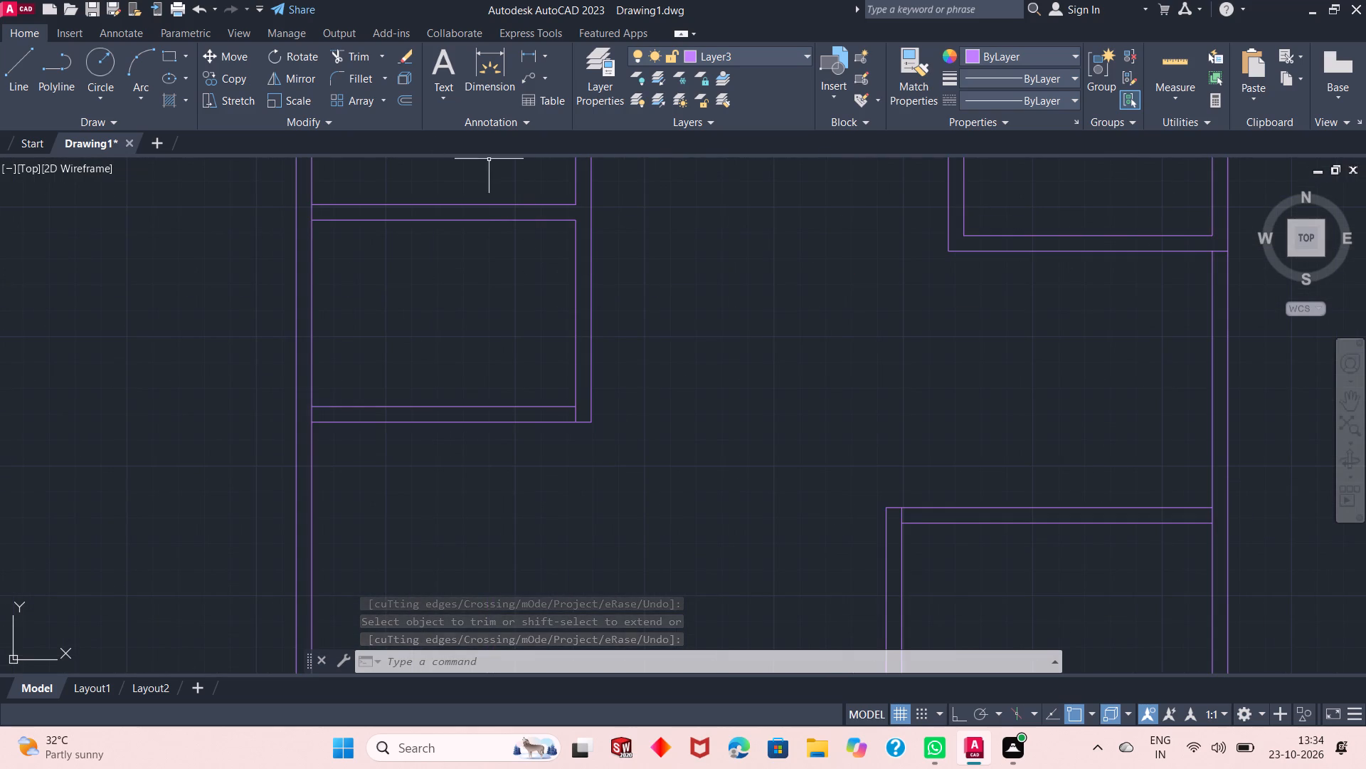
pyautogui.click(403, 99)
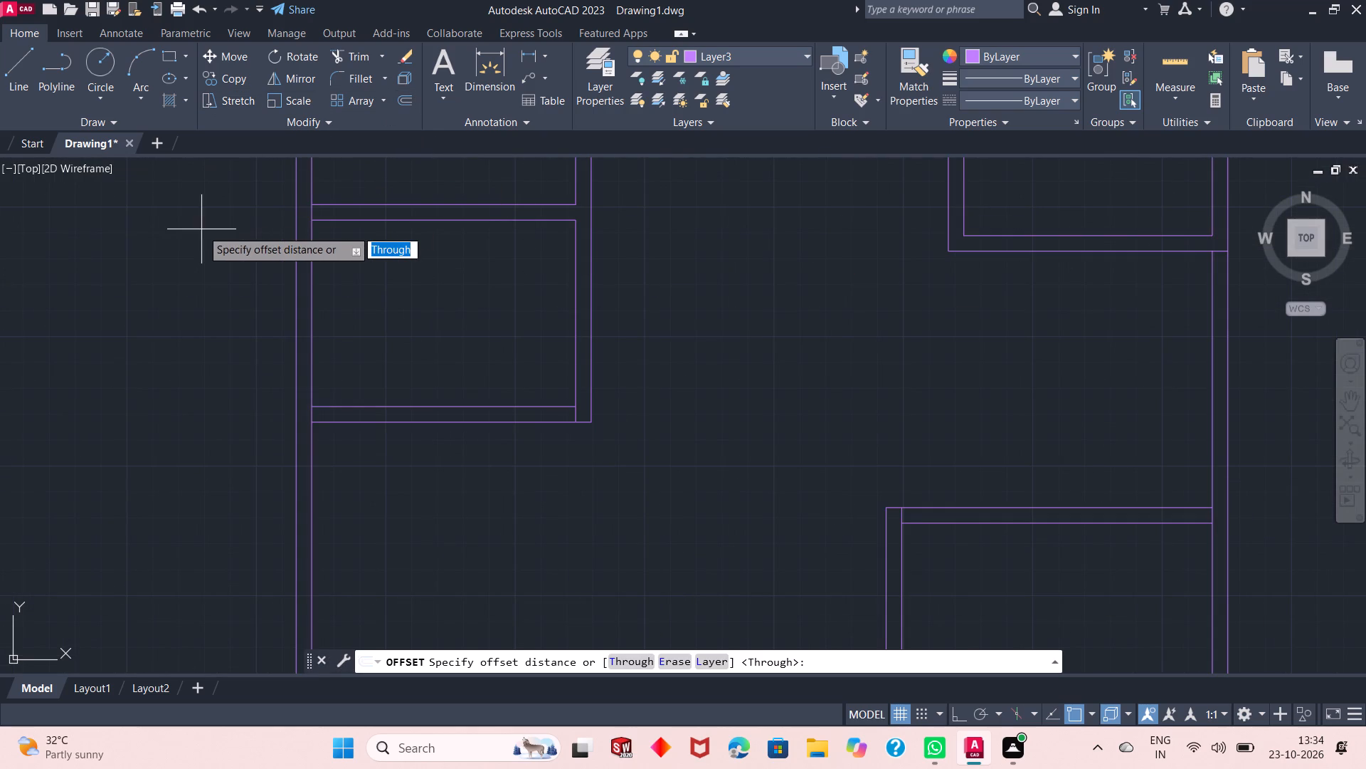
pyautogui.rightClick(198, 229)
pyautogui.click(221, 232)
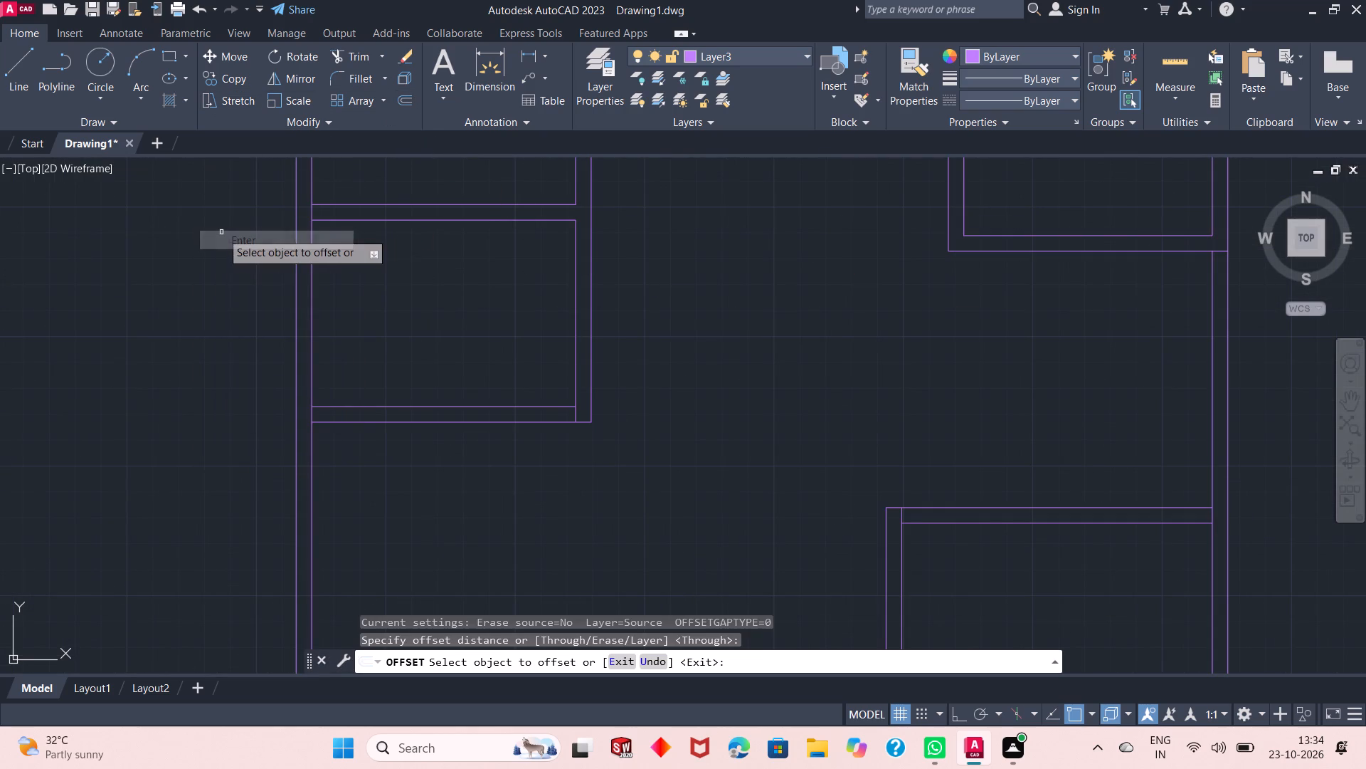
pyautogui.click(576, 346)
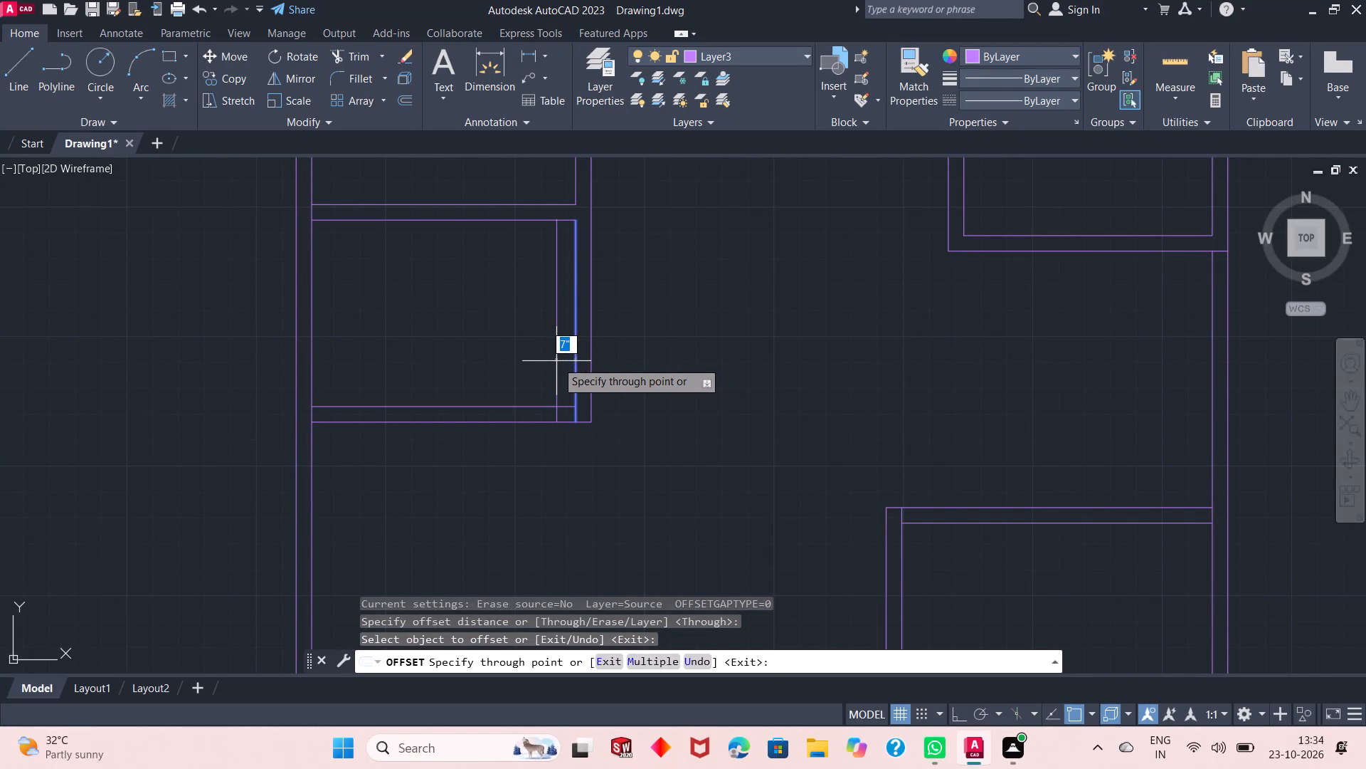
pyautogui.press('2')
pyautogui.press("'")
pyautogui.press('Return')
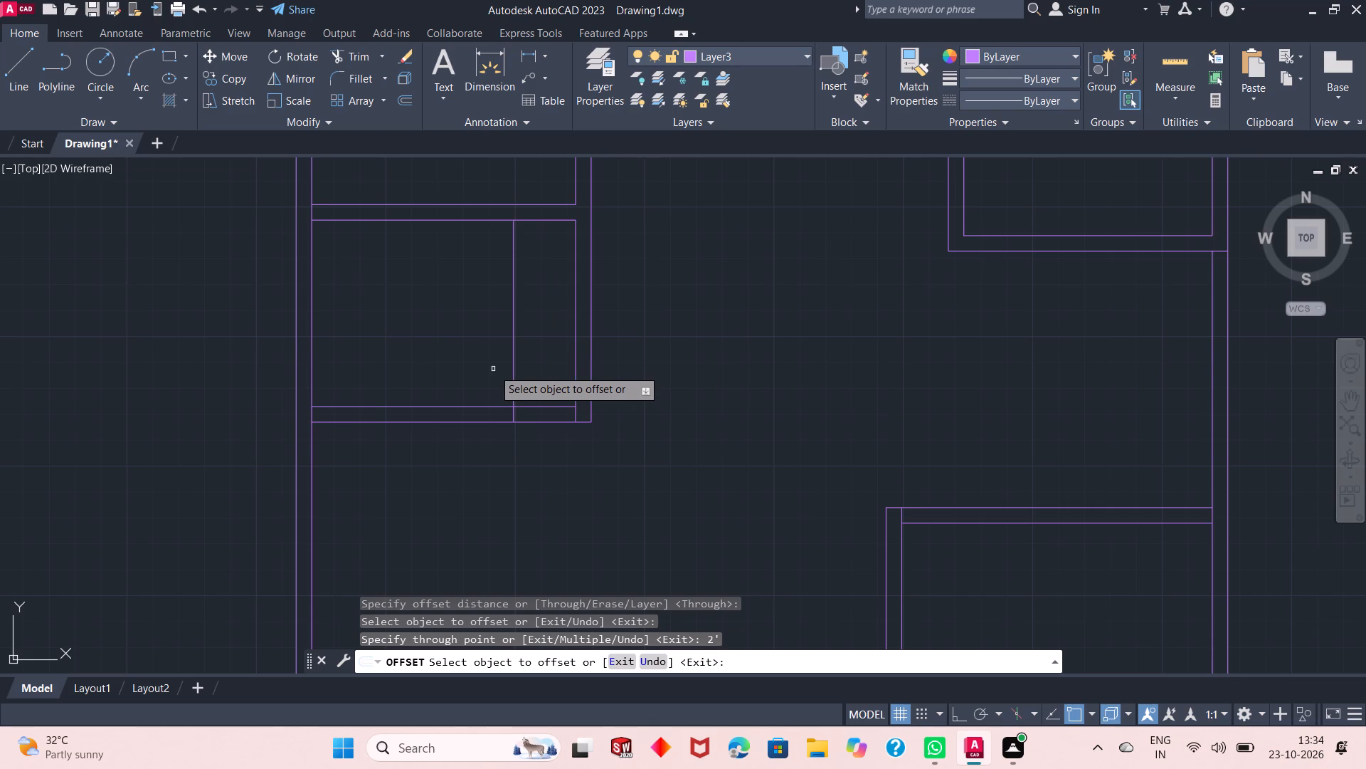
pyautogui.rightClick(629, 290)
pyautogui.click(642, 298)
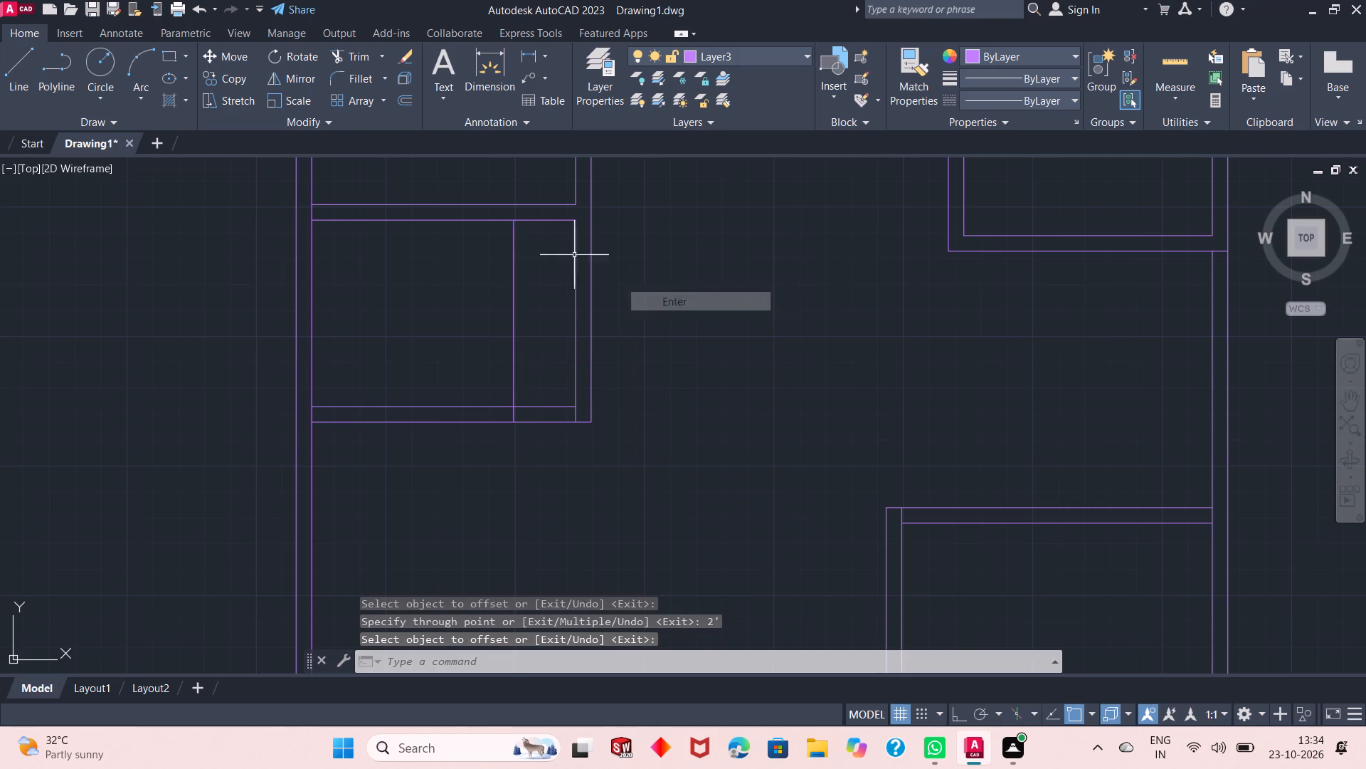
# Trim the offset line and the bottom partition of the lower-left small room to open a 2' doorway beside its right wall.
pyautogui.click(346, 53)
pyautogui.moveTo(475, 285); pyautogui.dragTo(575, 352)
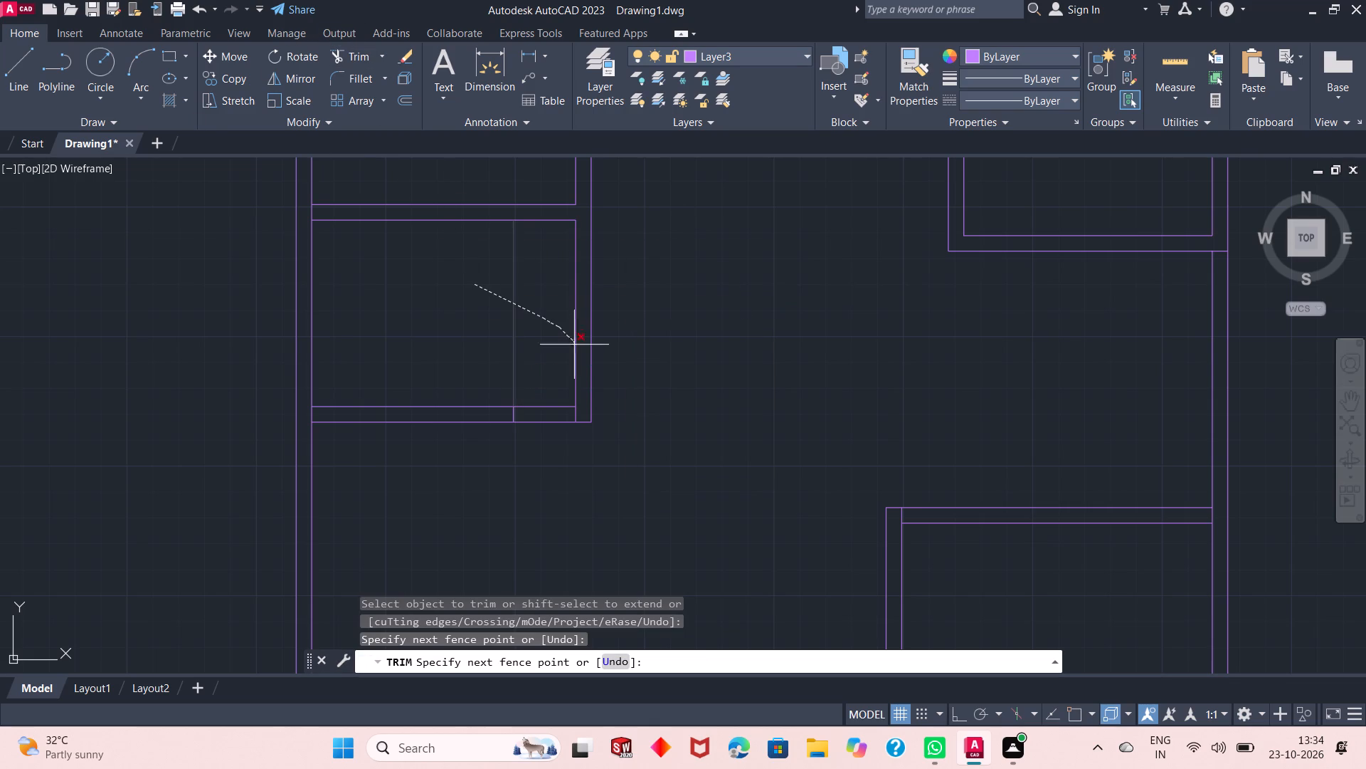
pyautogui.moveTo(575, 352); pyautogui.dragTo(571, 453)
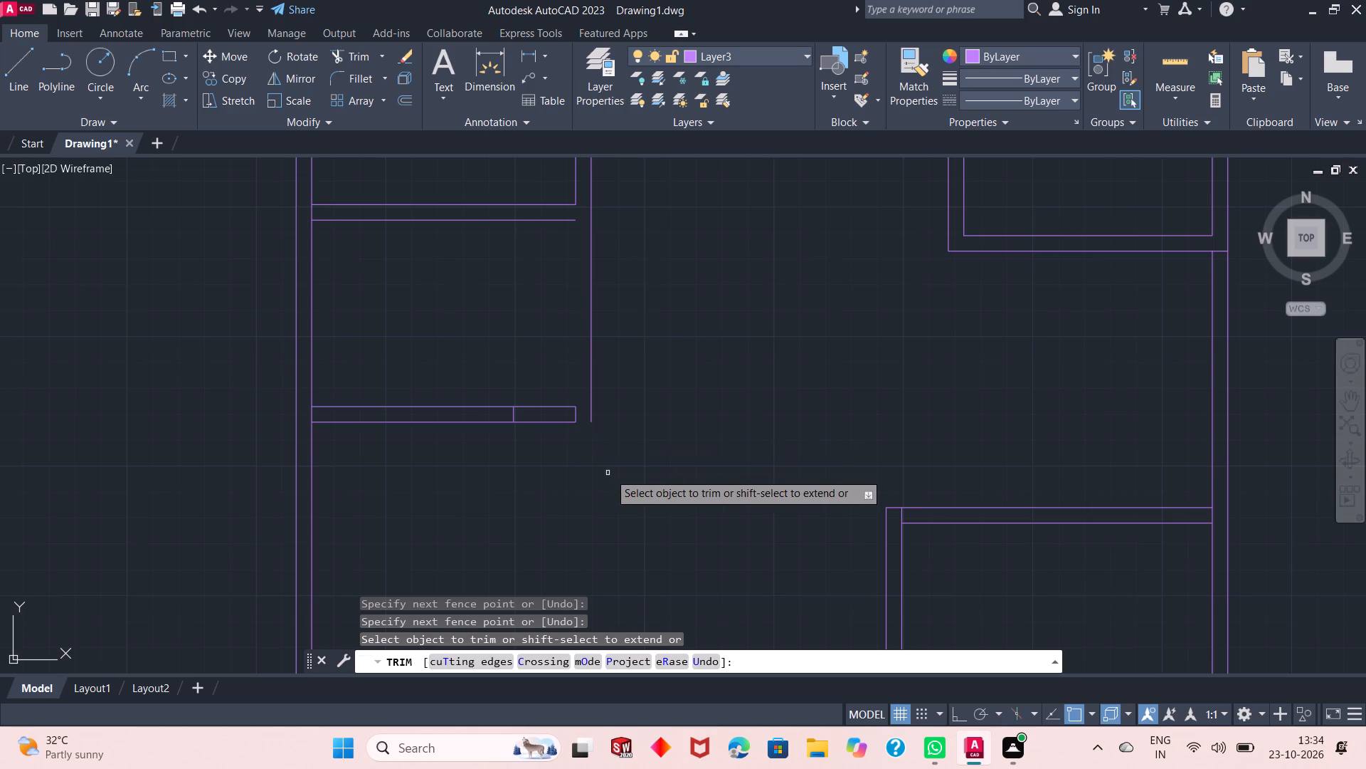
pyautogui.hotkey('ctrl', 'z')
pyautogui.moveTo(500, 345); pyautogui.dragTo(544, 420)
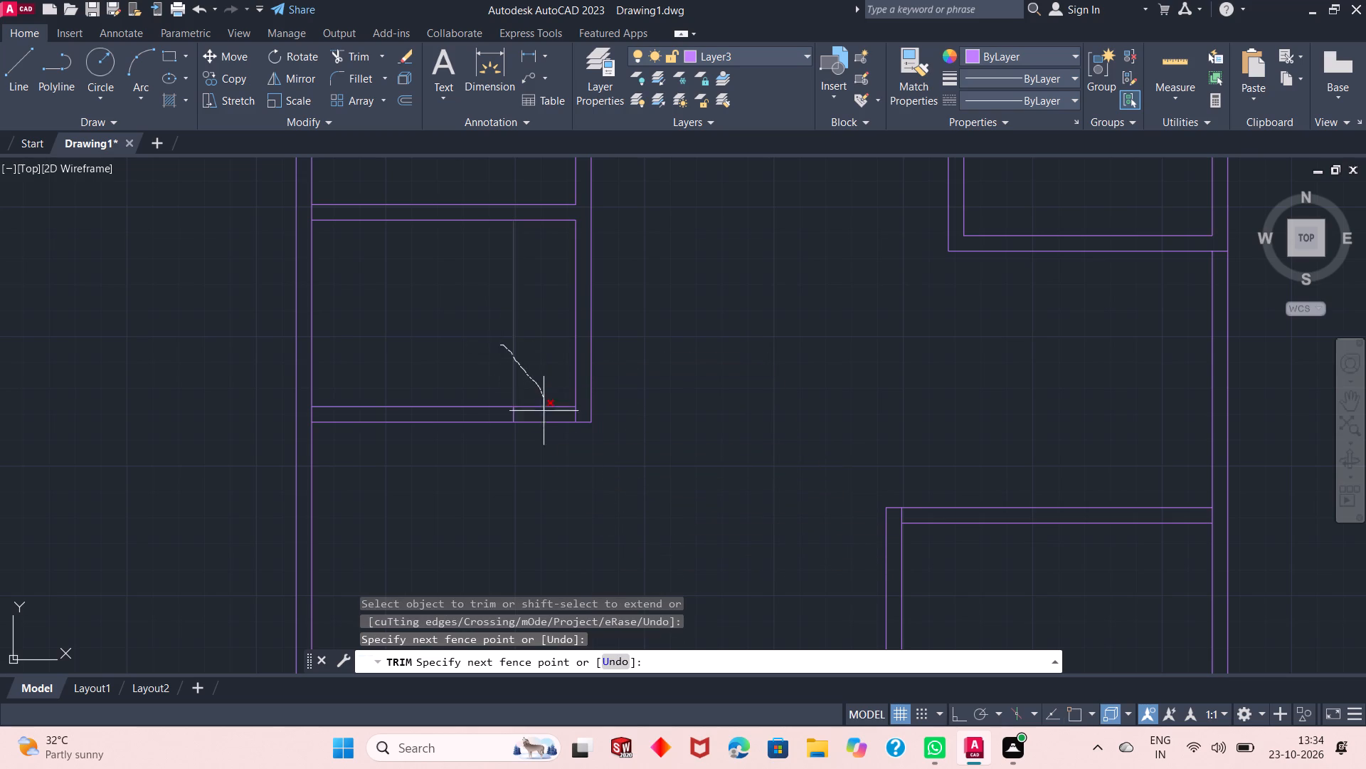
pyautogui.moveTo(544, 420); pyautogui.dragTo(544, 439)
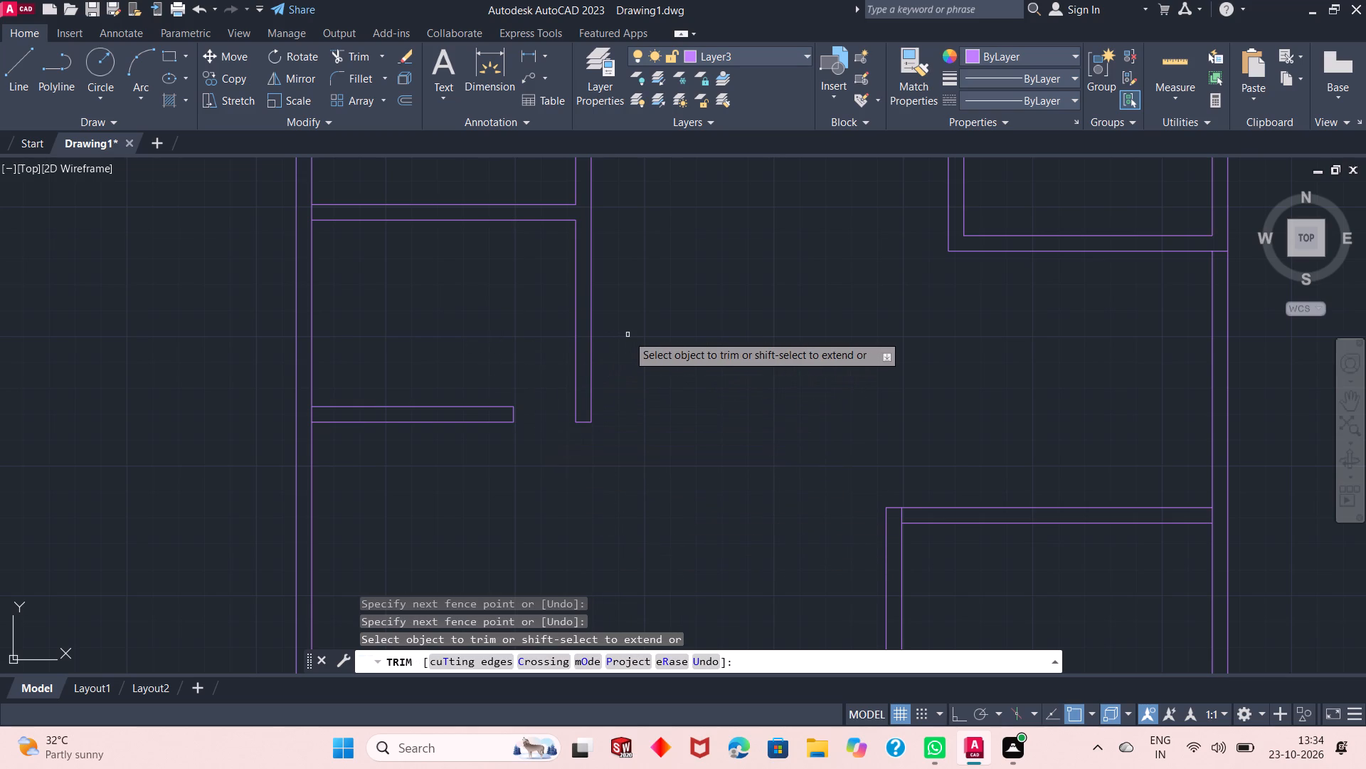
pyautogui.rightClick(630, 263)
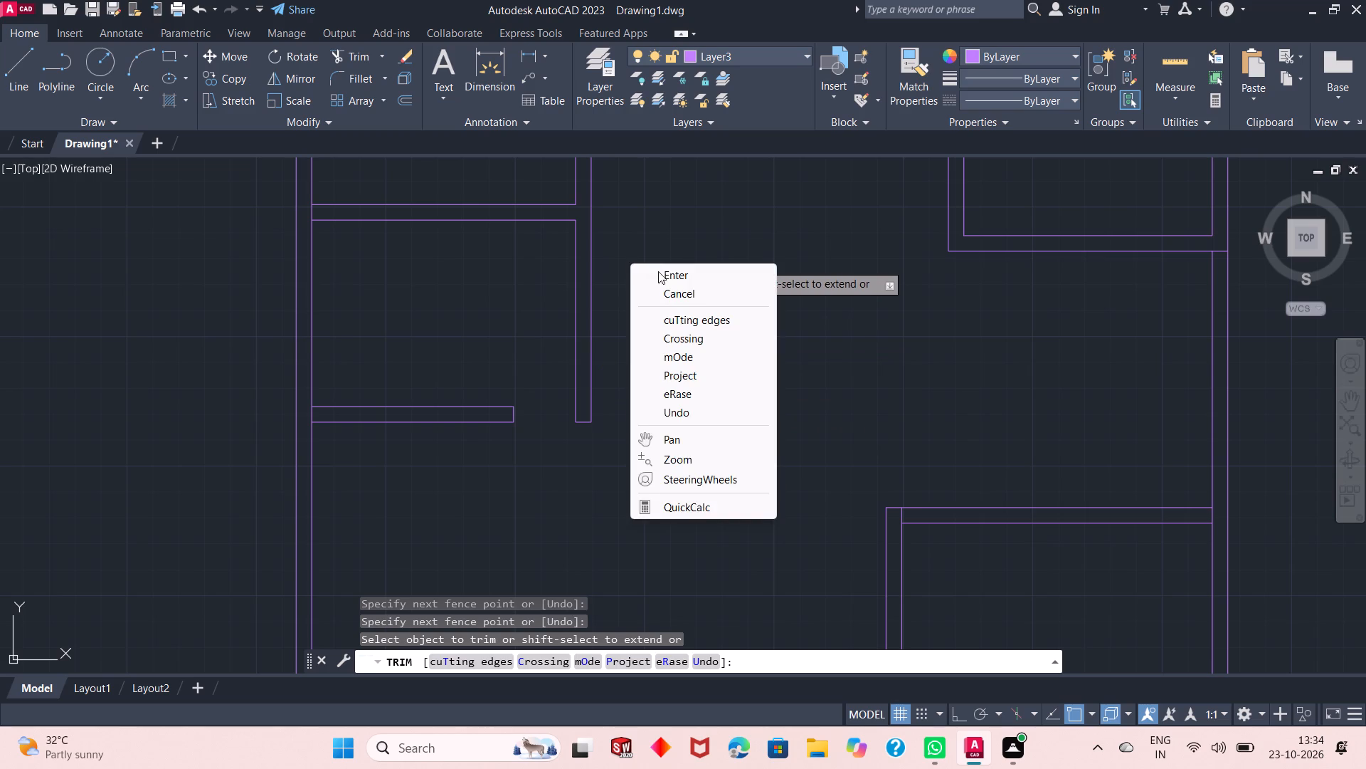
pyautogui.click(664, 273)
# Undo the recent doorway trims and offsets, back through the 2'6" leftward offset of the short partition line.
pyautogui.scroll(-2, 646, 420)
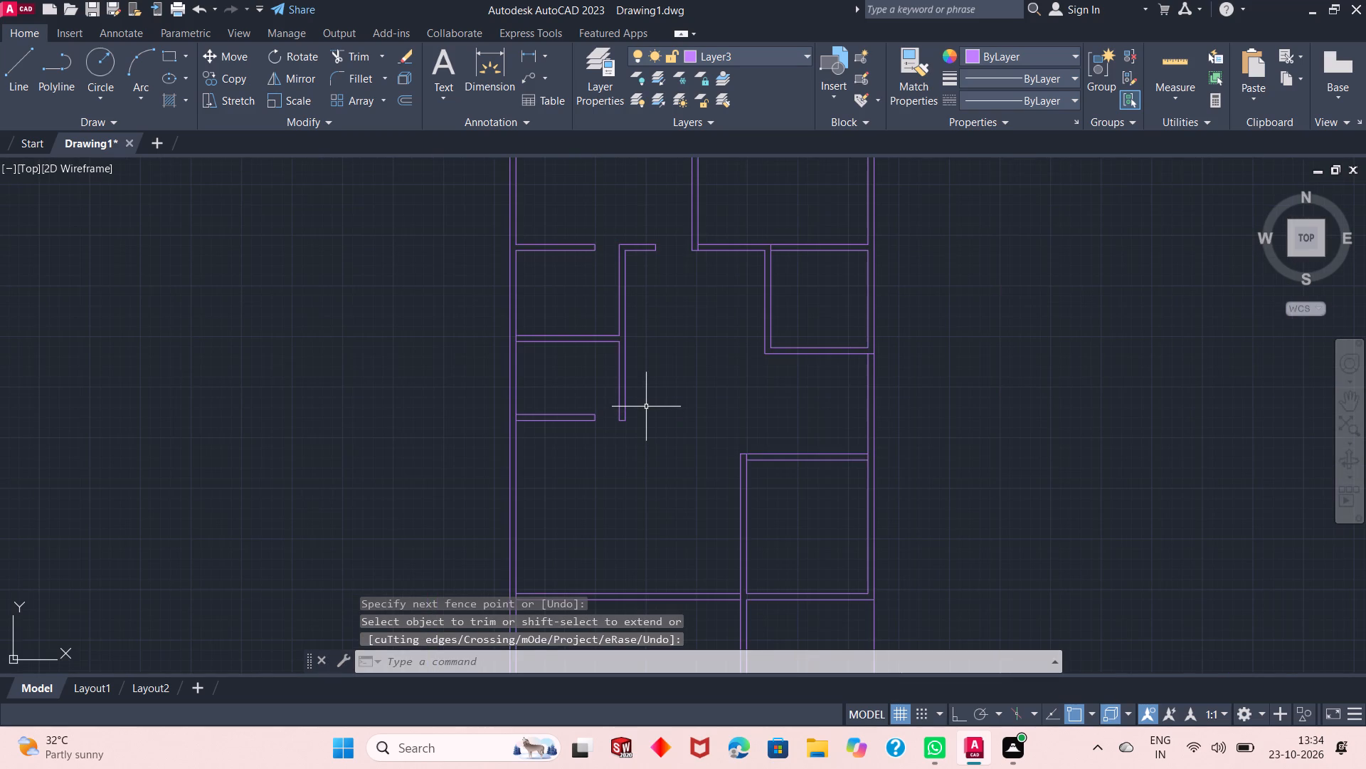
pyautogui.hotkey('ctrl', 'z')
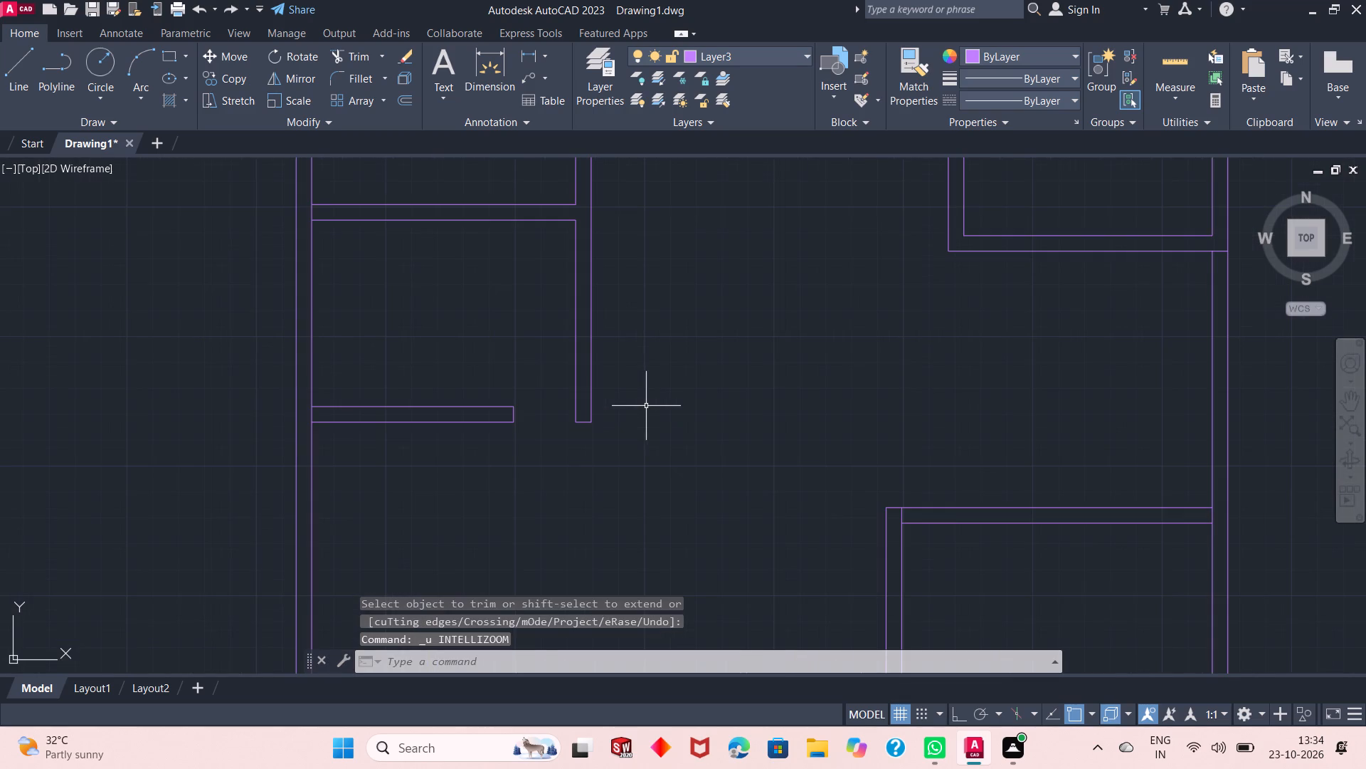
pyautogui.hotkey('ctrl', 'z')
pyautogui.hotkey('ctrl', 'z')
pyautogui.hotkey('ctrl', 'z')
pyautogui.hotkey('ctrl', 'z')
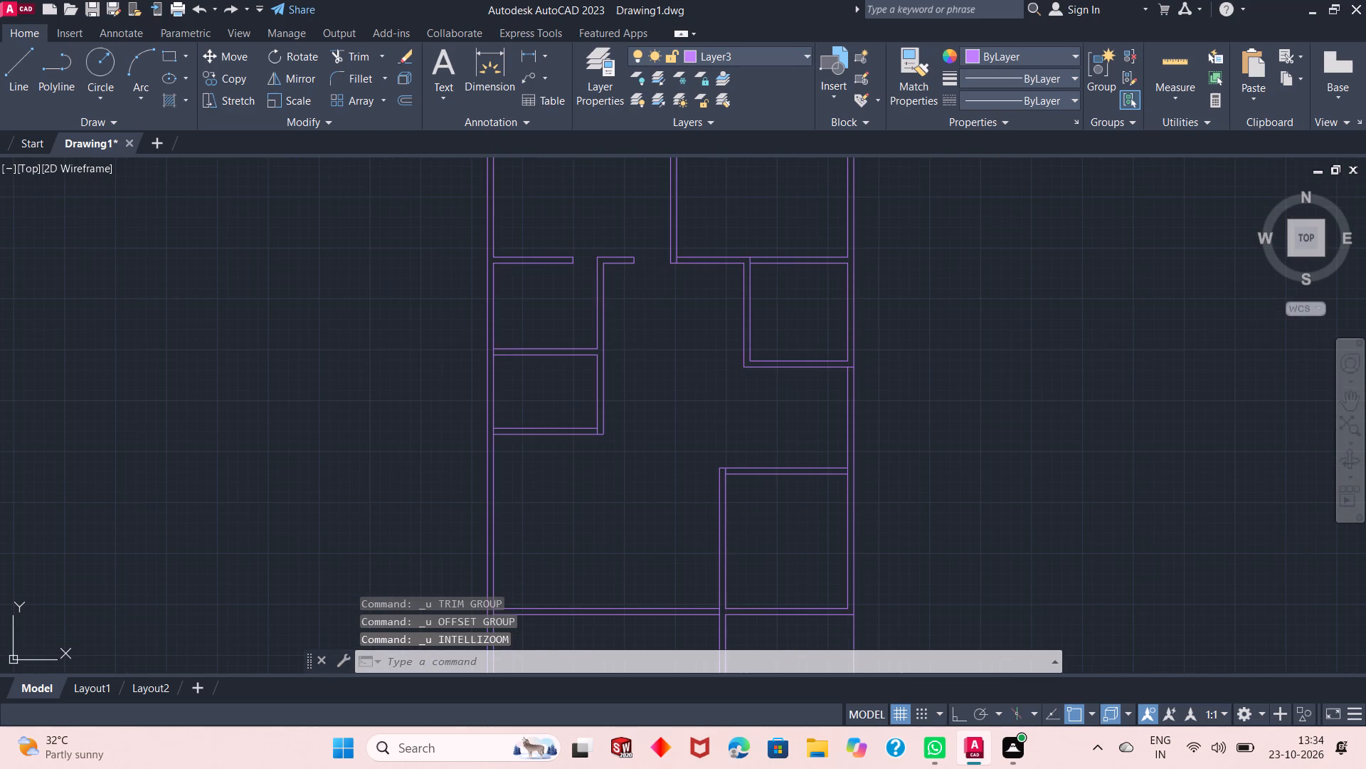
pyautogui.hotkey('ctrl', 'z')
pyautogui.hotkey('ctrl', 'z')
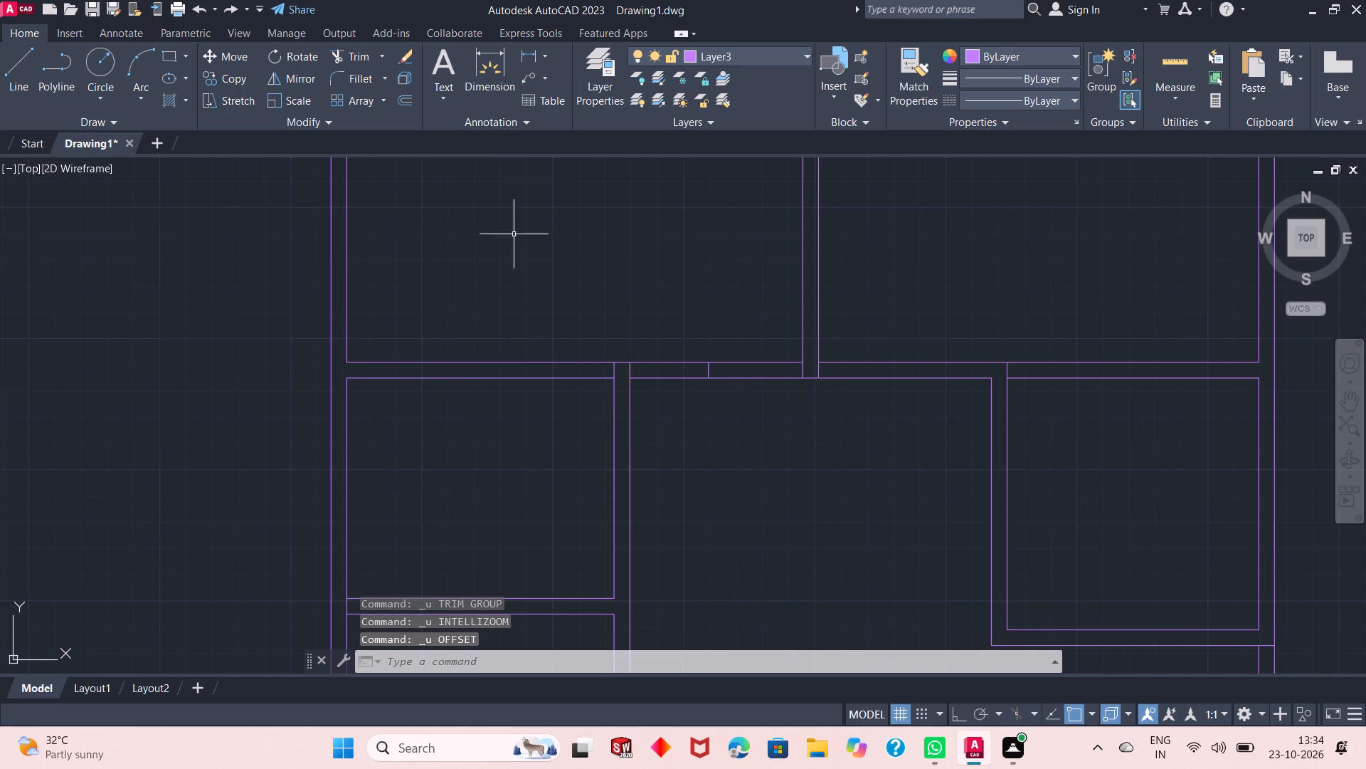
# Offset the short line at the vertical partition's right-hand face 3' to the left, across the partition below the top-left room.
pyautogui.click(403, 100)
pyautogui.rightClick(248, 198)
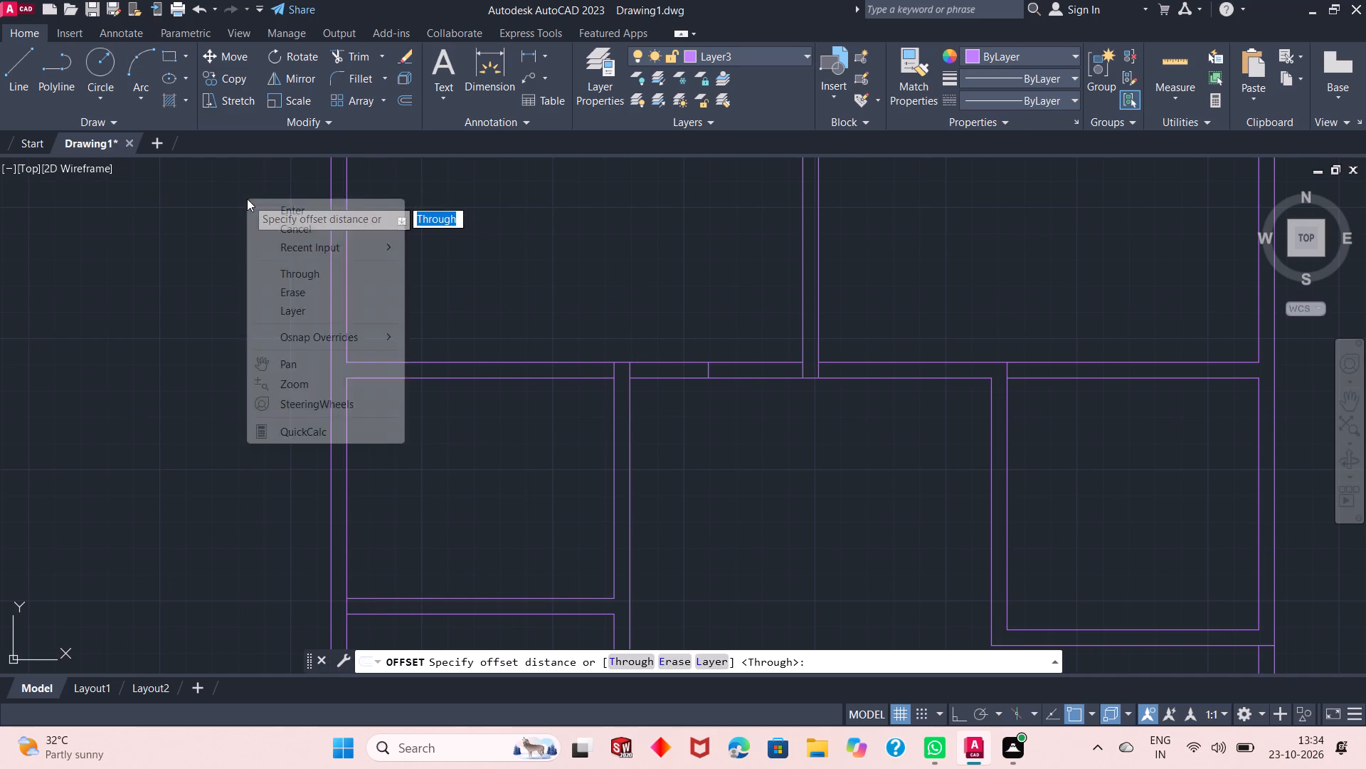
pyautogui.click(279, 211)
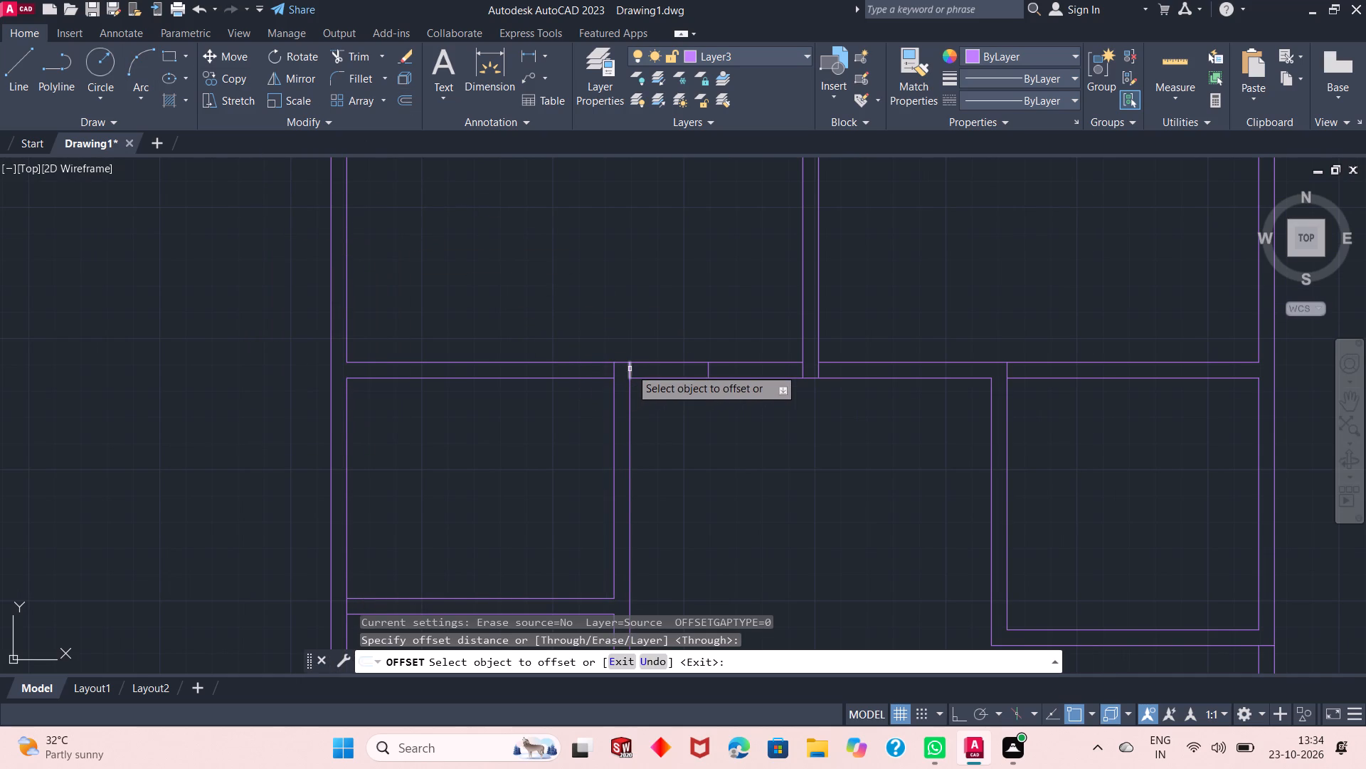
pyautogui.click(630, 368)
pyautogui.write("3'")
pyautogui.press('Return')
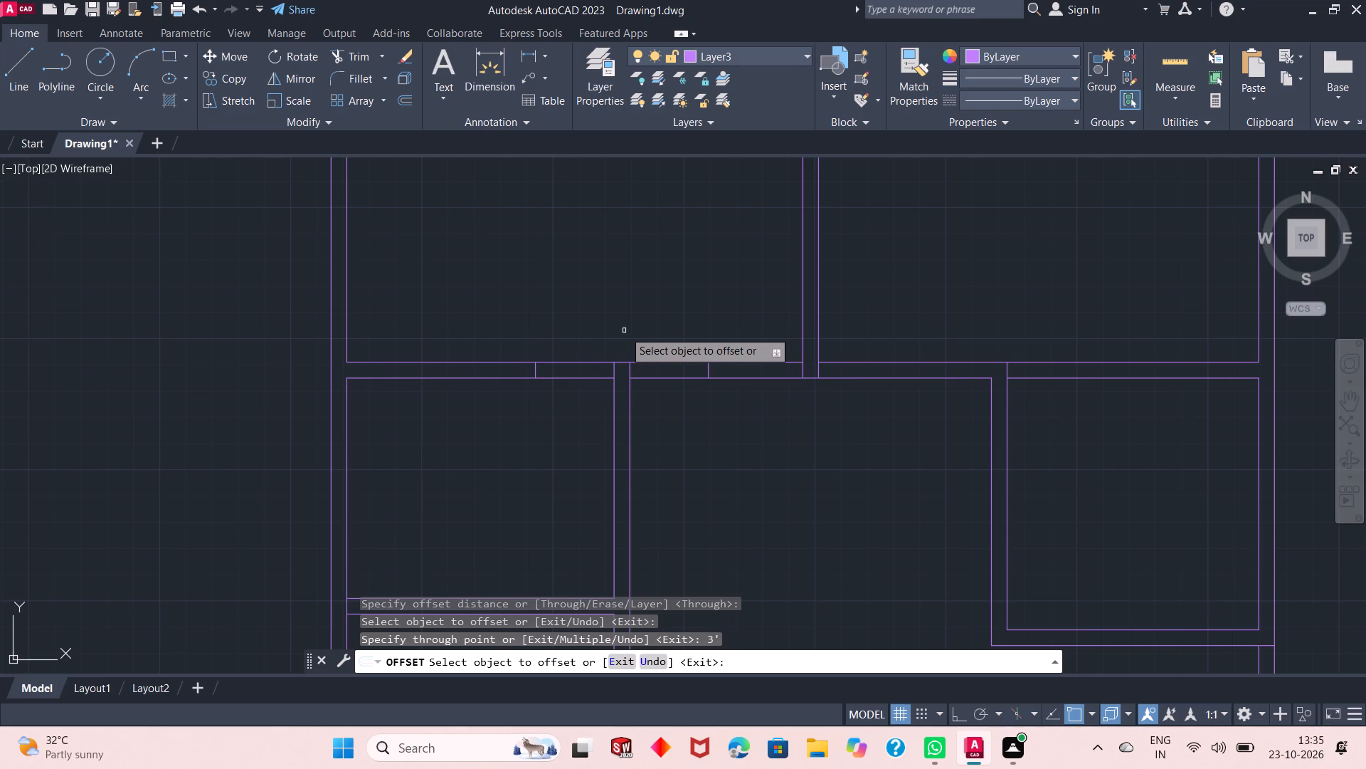
# Offset the inner line of the lower-left small room's right wall 2'6" to the left.
pyautogui.scroll(-1, 562, 308)
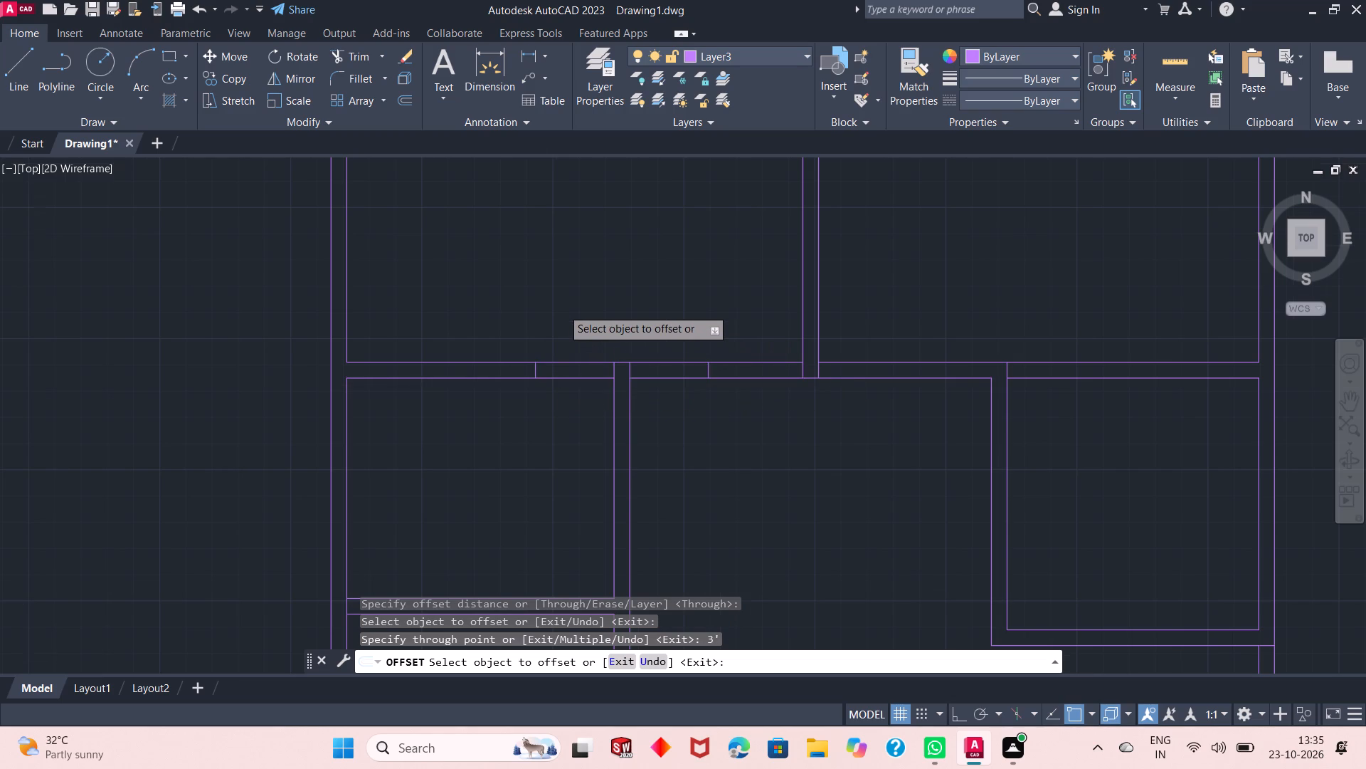
pyautogui.scroll(-1, 559, 318)
pyautogui.scroll(2, 566, 547)
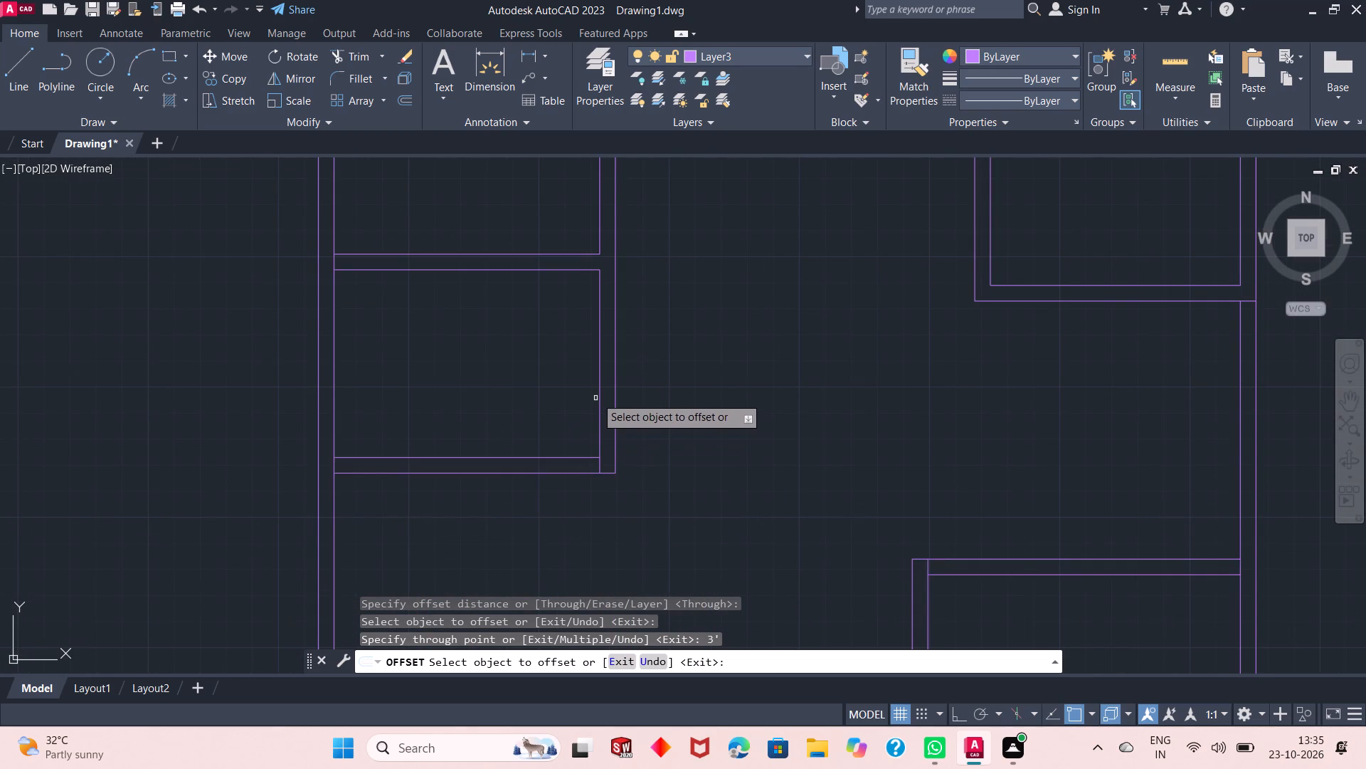
pyautogui.click(598, 394)
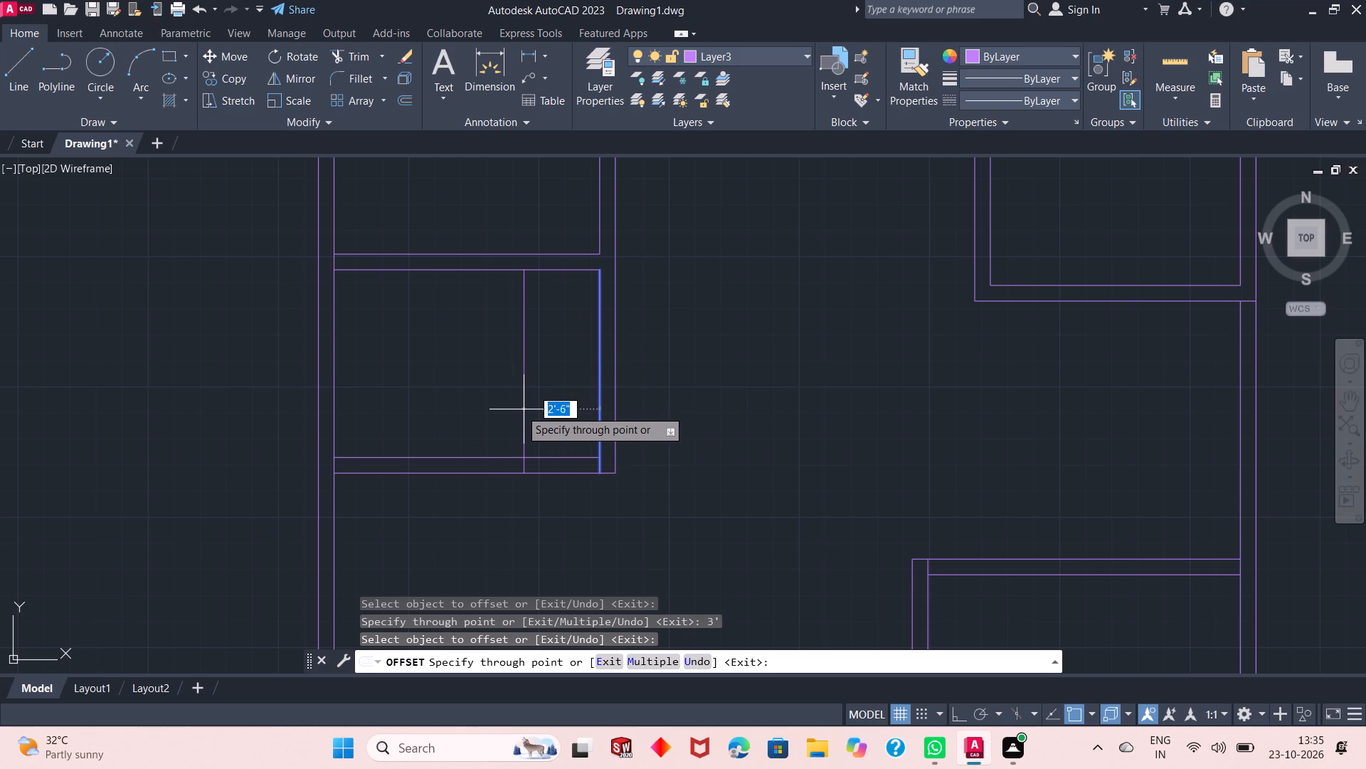
pyautogui.write('2\'6"')
pyautogui.press('Return')
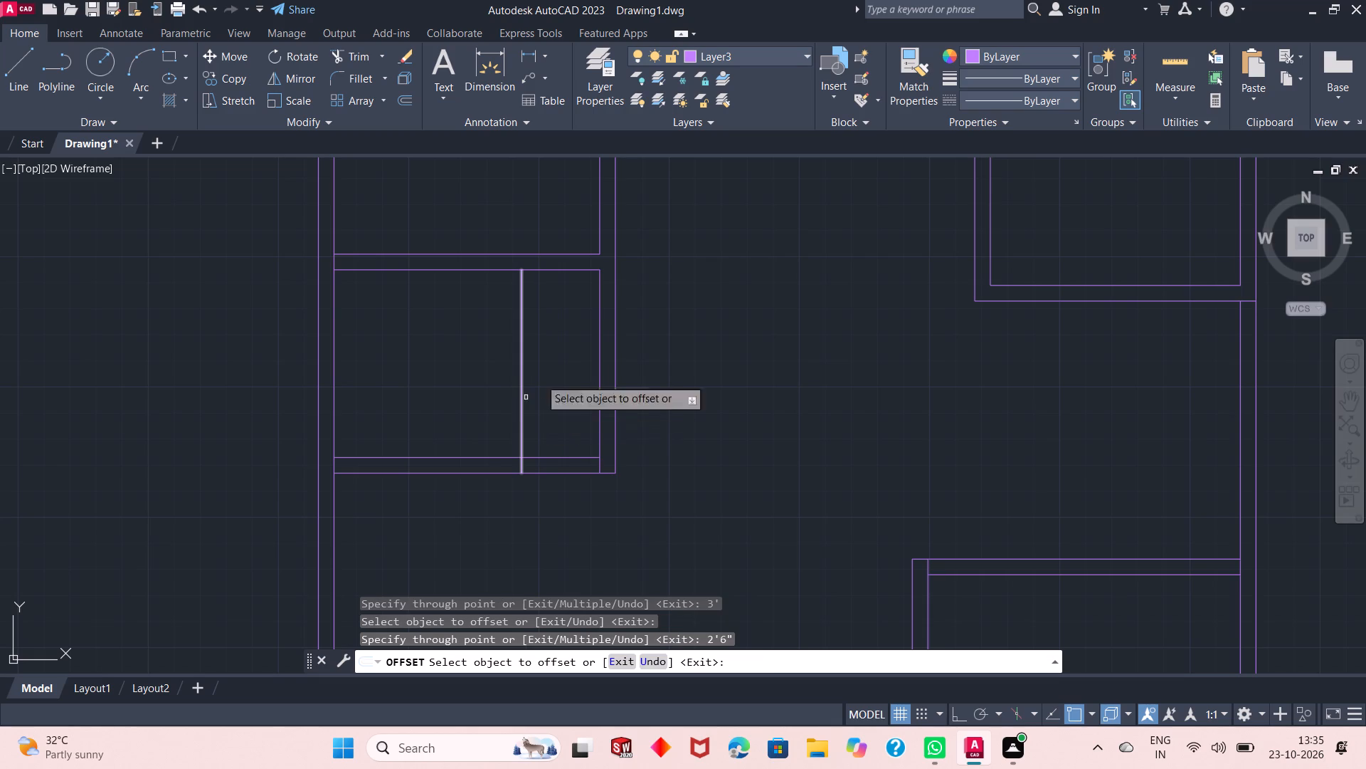
pyautogui.rightClick(644, 348)
pyautogui.click(659, 348)
pyautogui.click(681, 367)
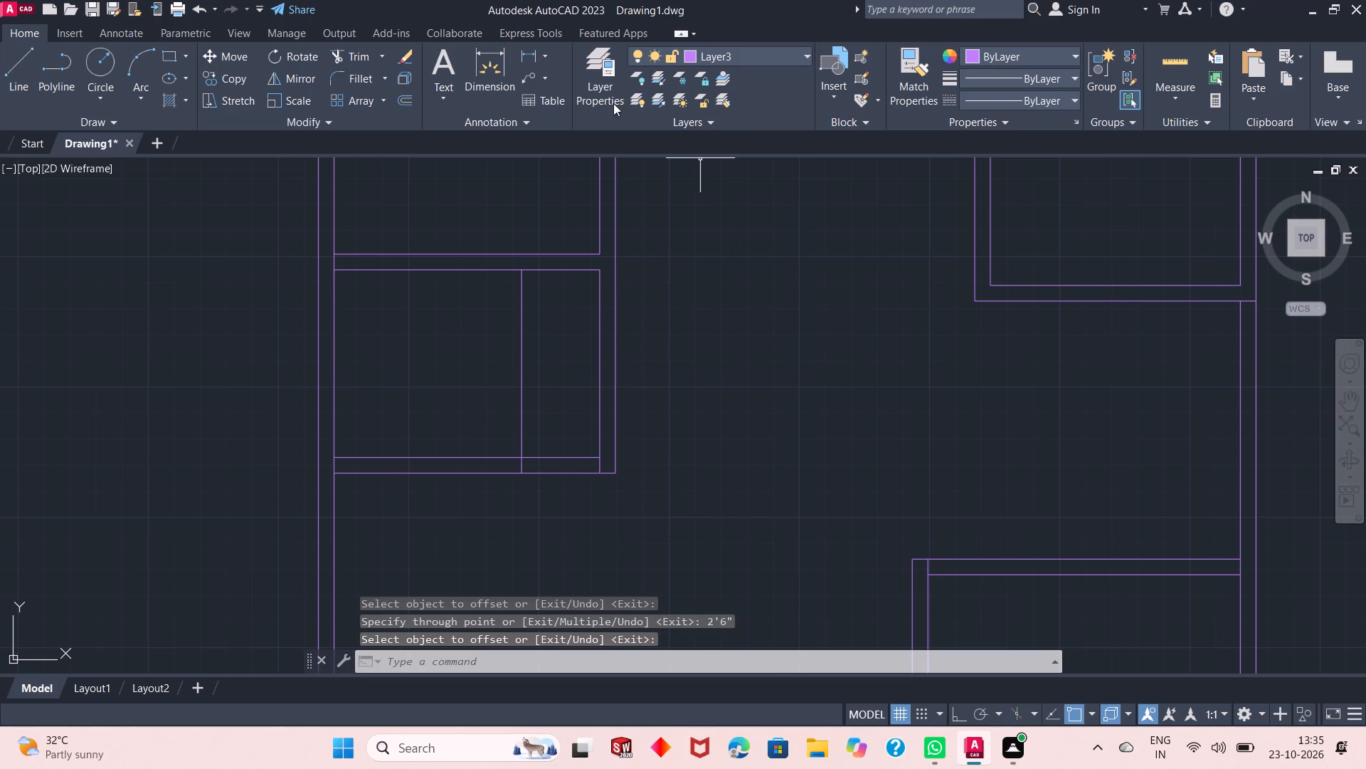
# Trim the offset line and the bottom partition of the lower-left small room to open a 2'6" doorway beside its right wall.
pyautogui.click(353, 57)
pyautogui.moveTo(489, 399); pyautogui.dragTo(517, 420)
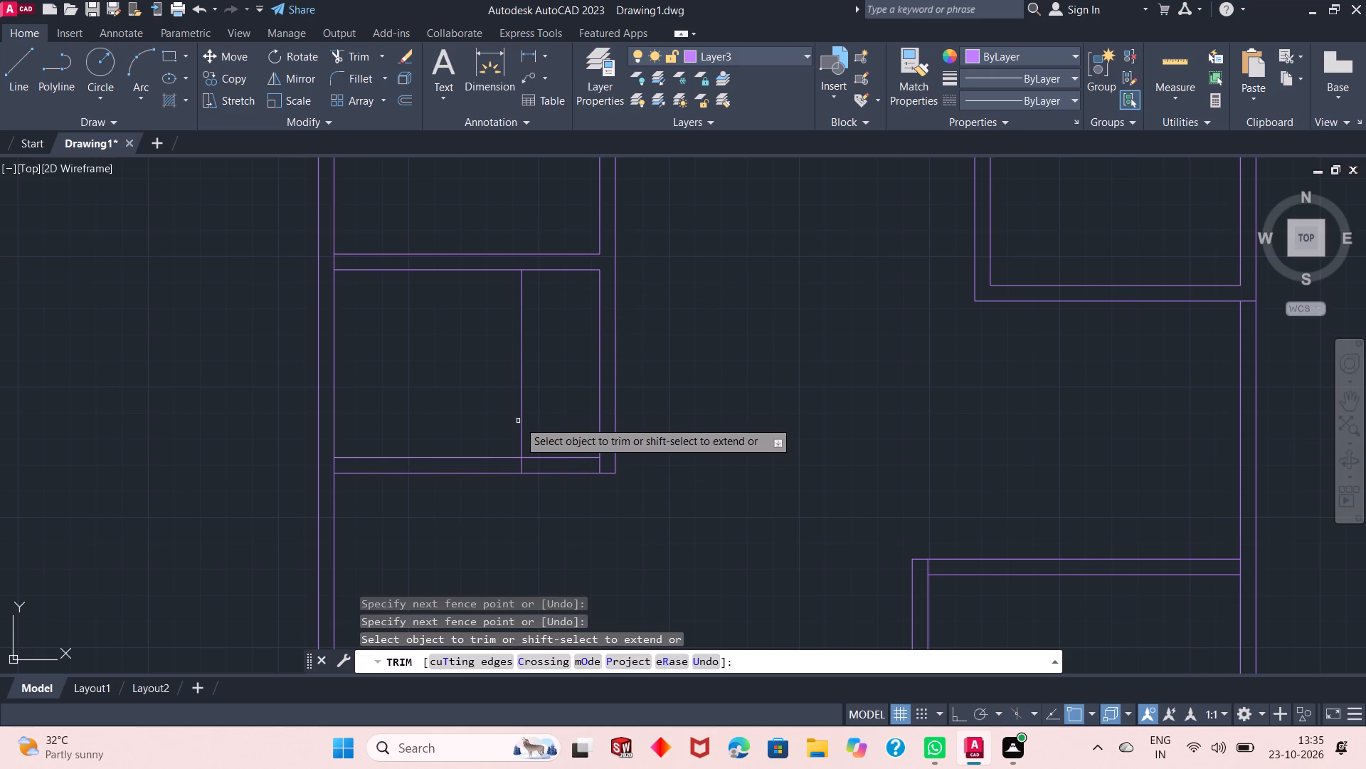
pyautogui.moveTo(511, 407); pyautogui.dragTo(556, 491)
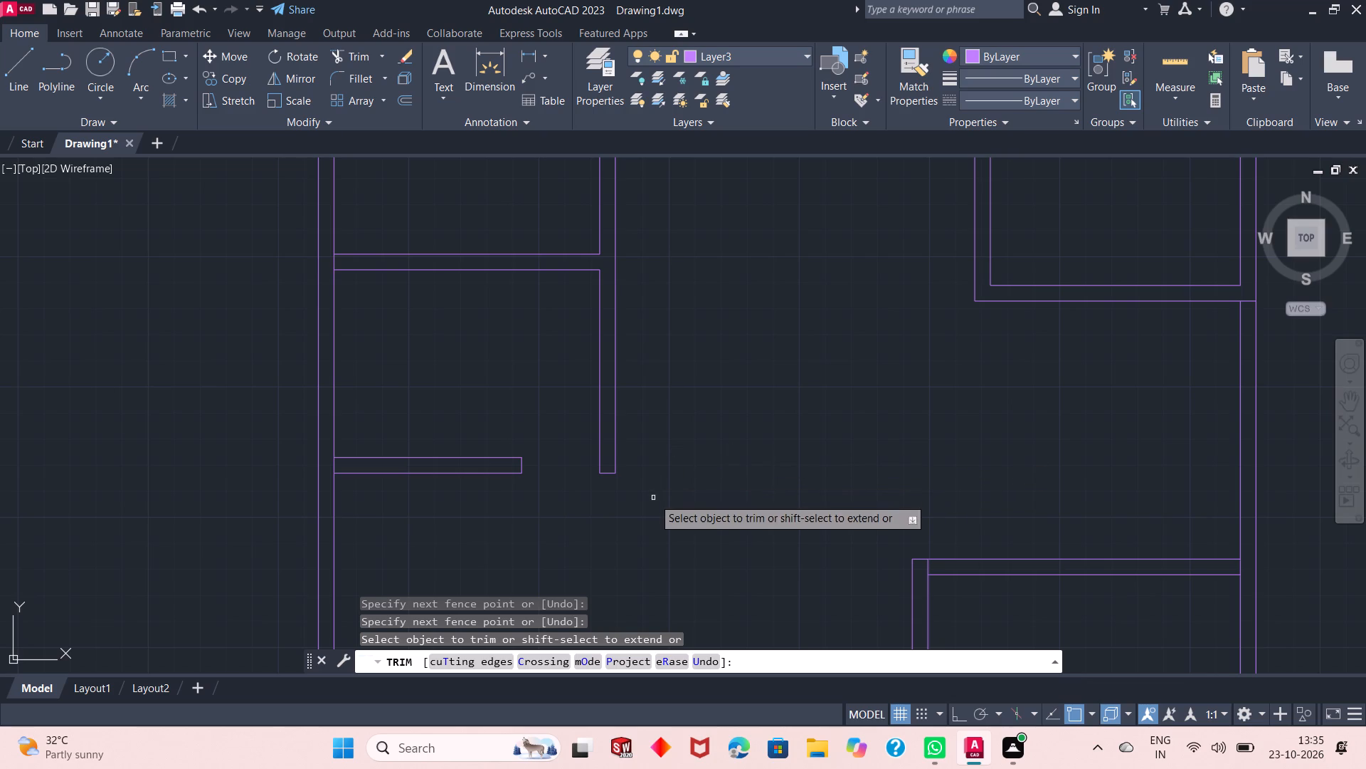
# Trim the partition above the upper-left small room to open a 2'6" doorway, and trim the stub line at the adjoining wall corner.
pyautogui.scroll(-2, 666, 506)
pyautogui.scroll(1, 645, 295)
pyautogui.click(633, 306)
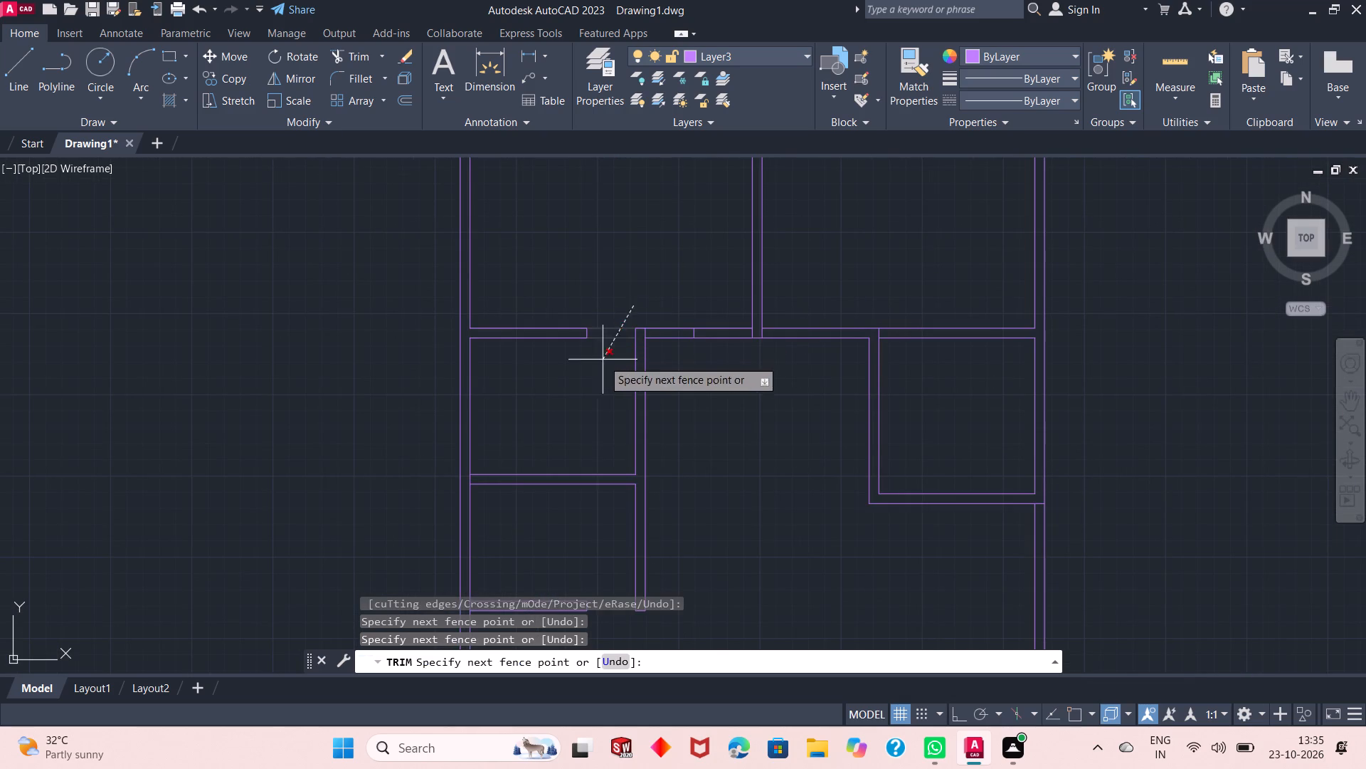
pyautogui.click(603, 360)
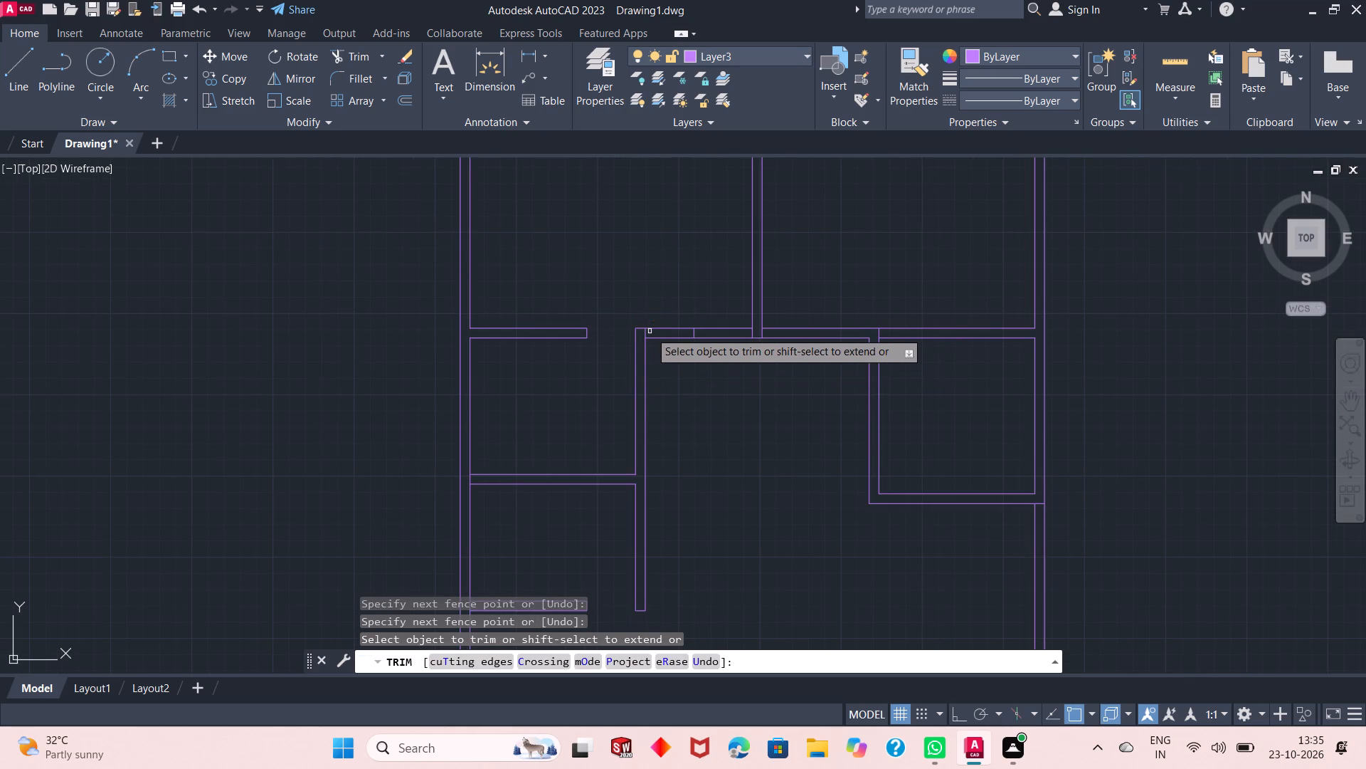
pyautogui.click(646, 333)
pyautogui.rightClick(650, 261)
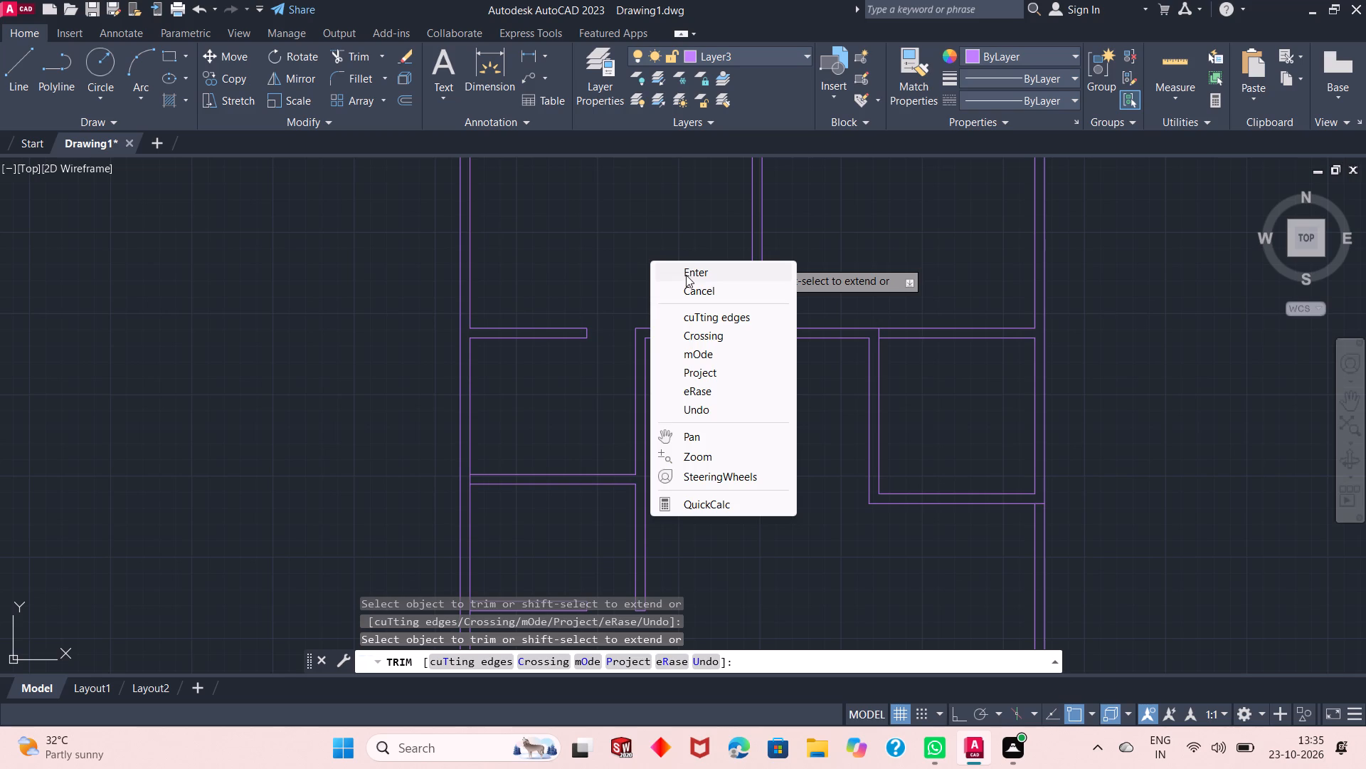
pyautogui.click(687, 275)
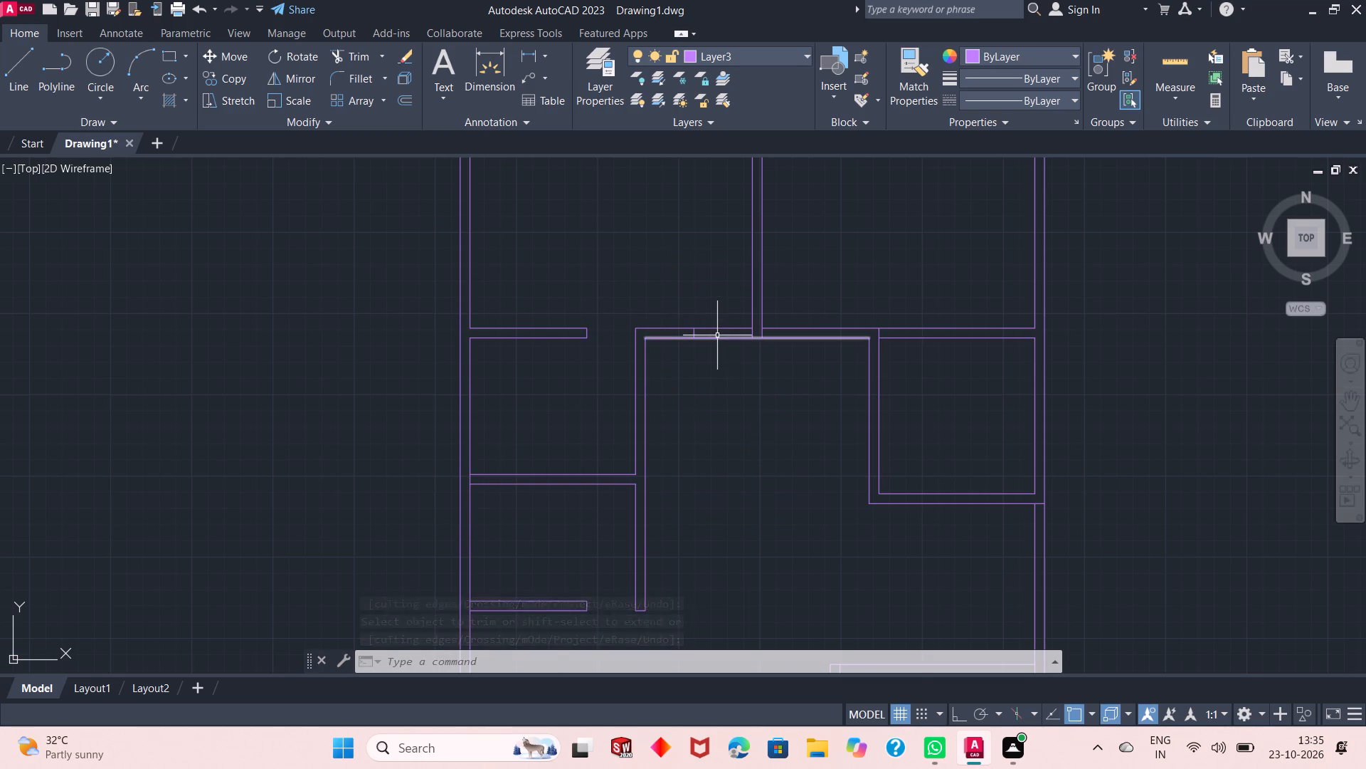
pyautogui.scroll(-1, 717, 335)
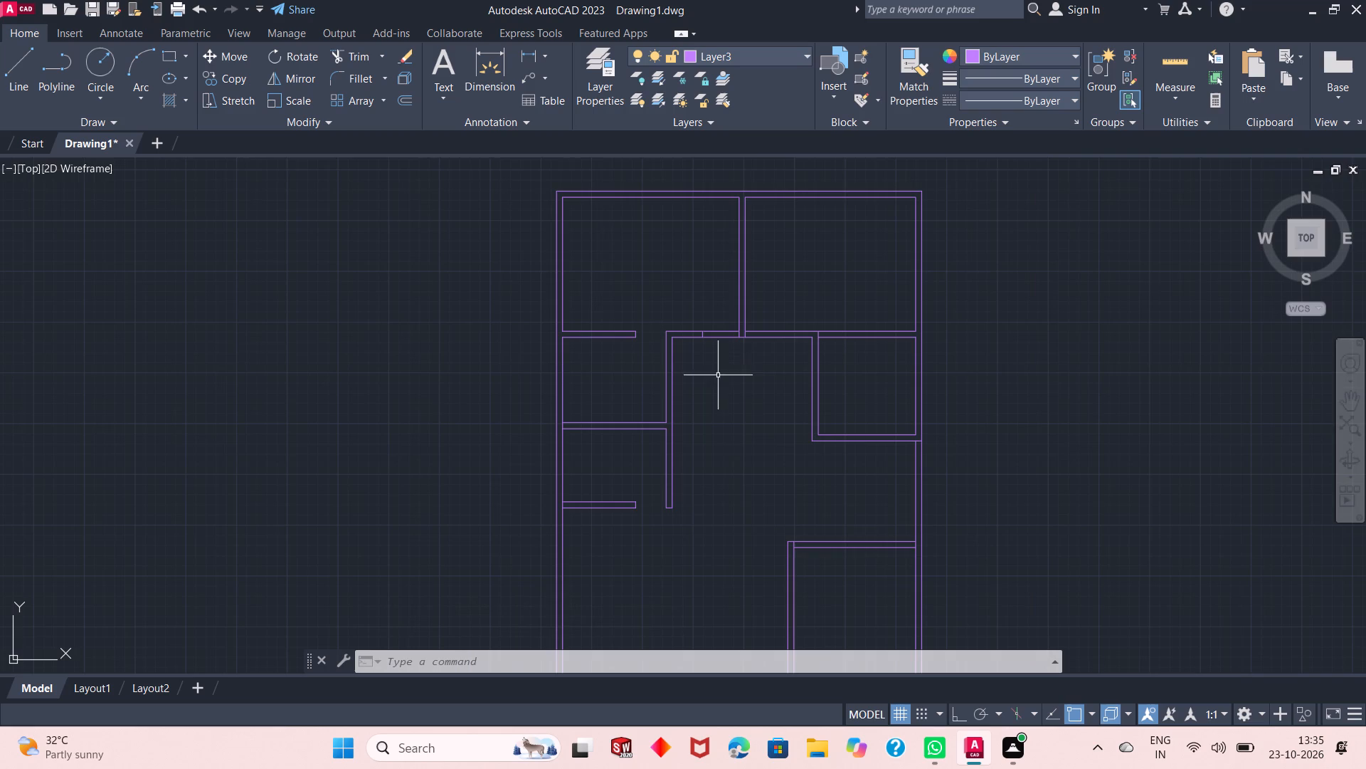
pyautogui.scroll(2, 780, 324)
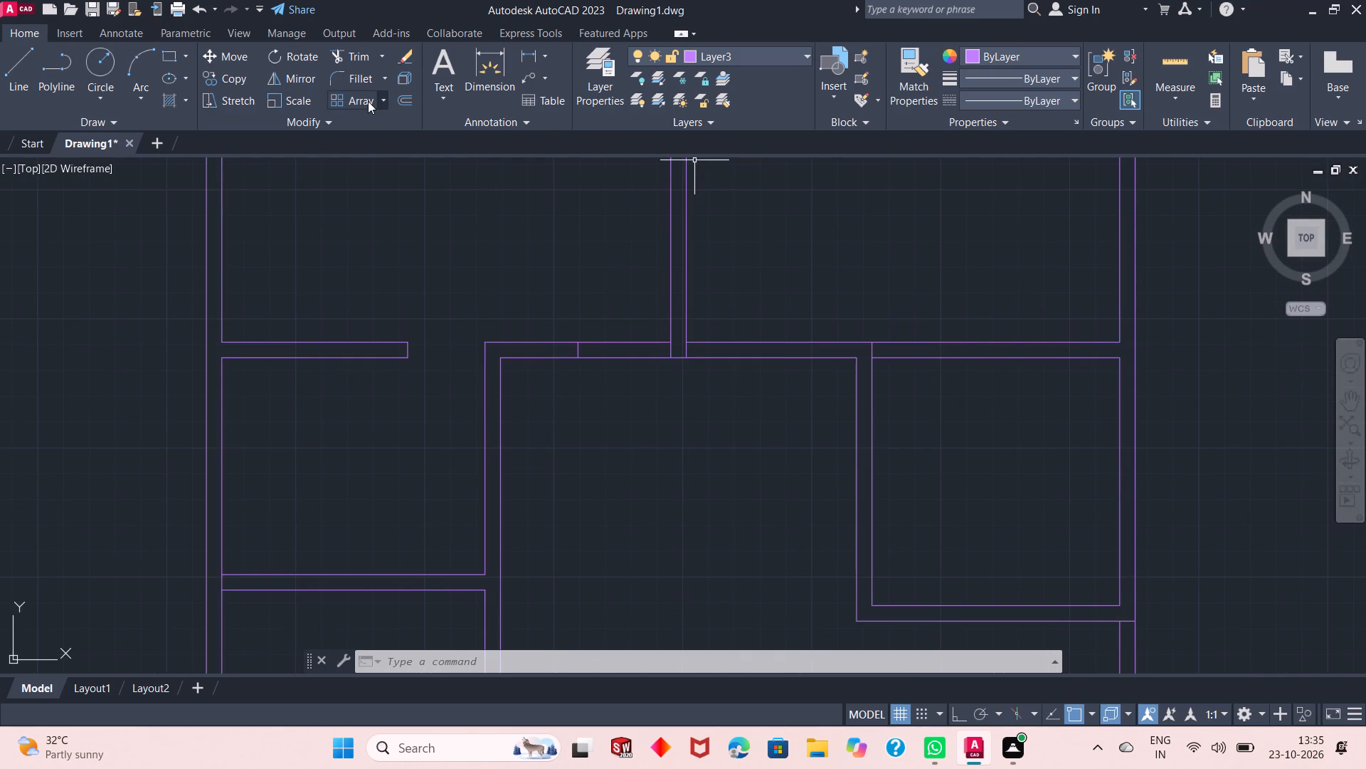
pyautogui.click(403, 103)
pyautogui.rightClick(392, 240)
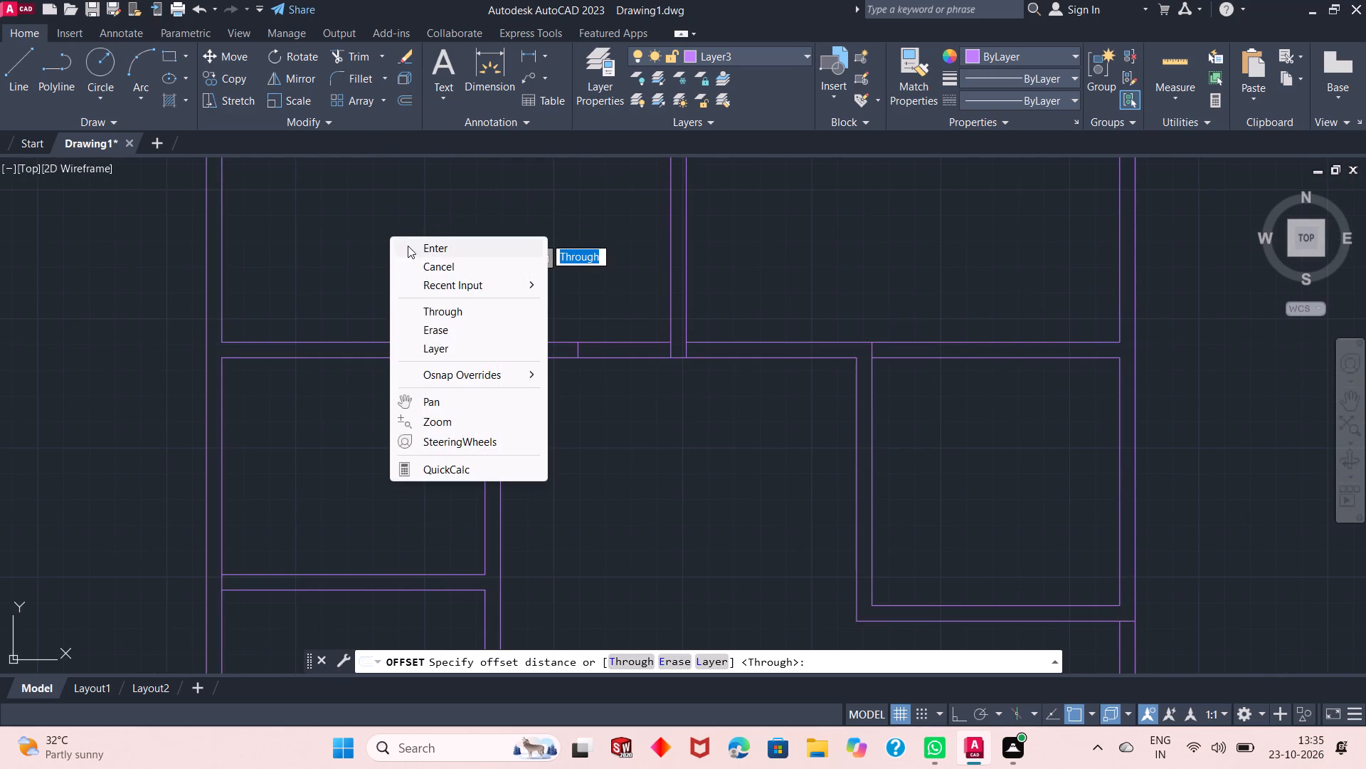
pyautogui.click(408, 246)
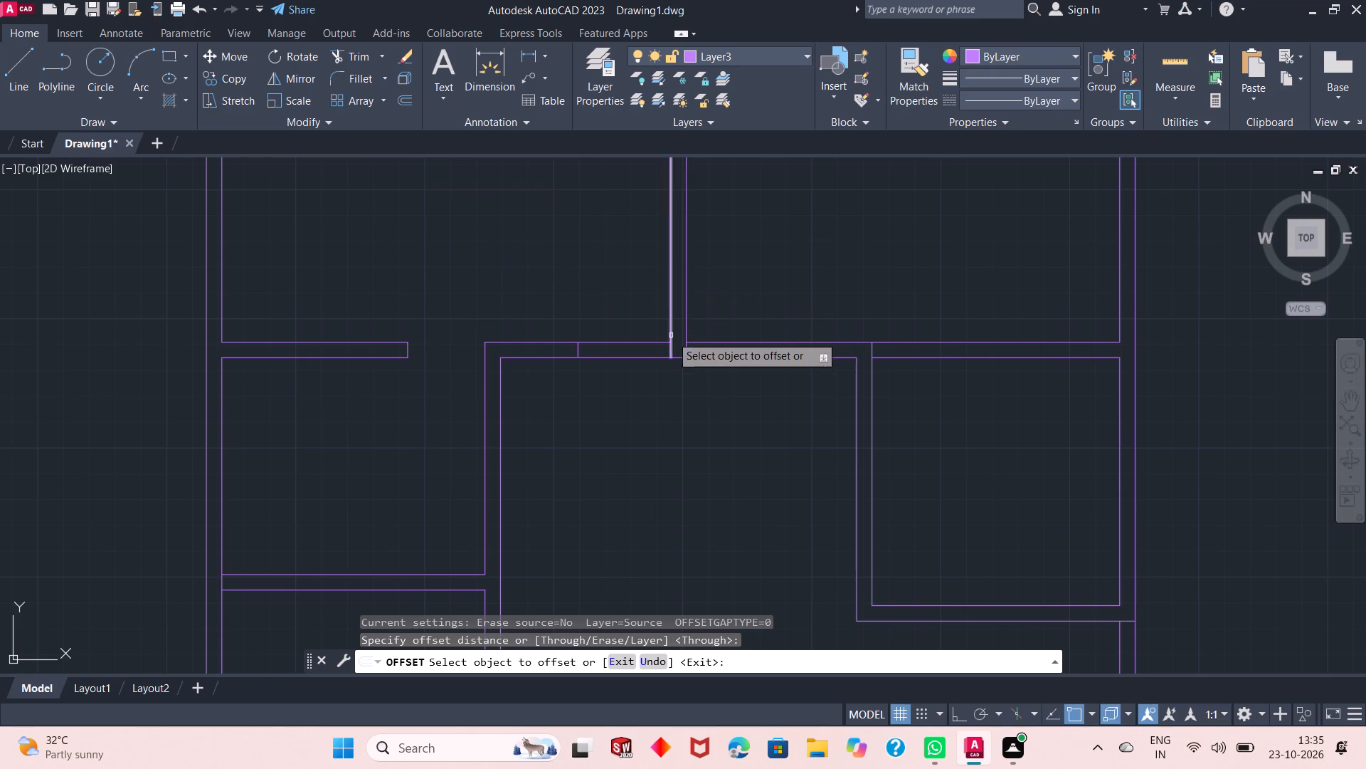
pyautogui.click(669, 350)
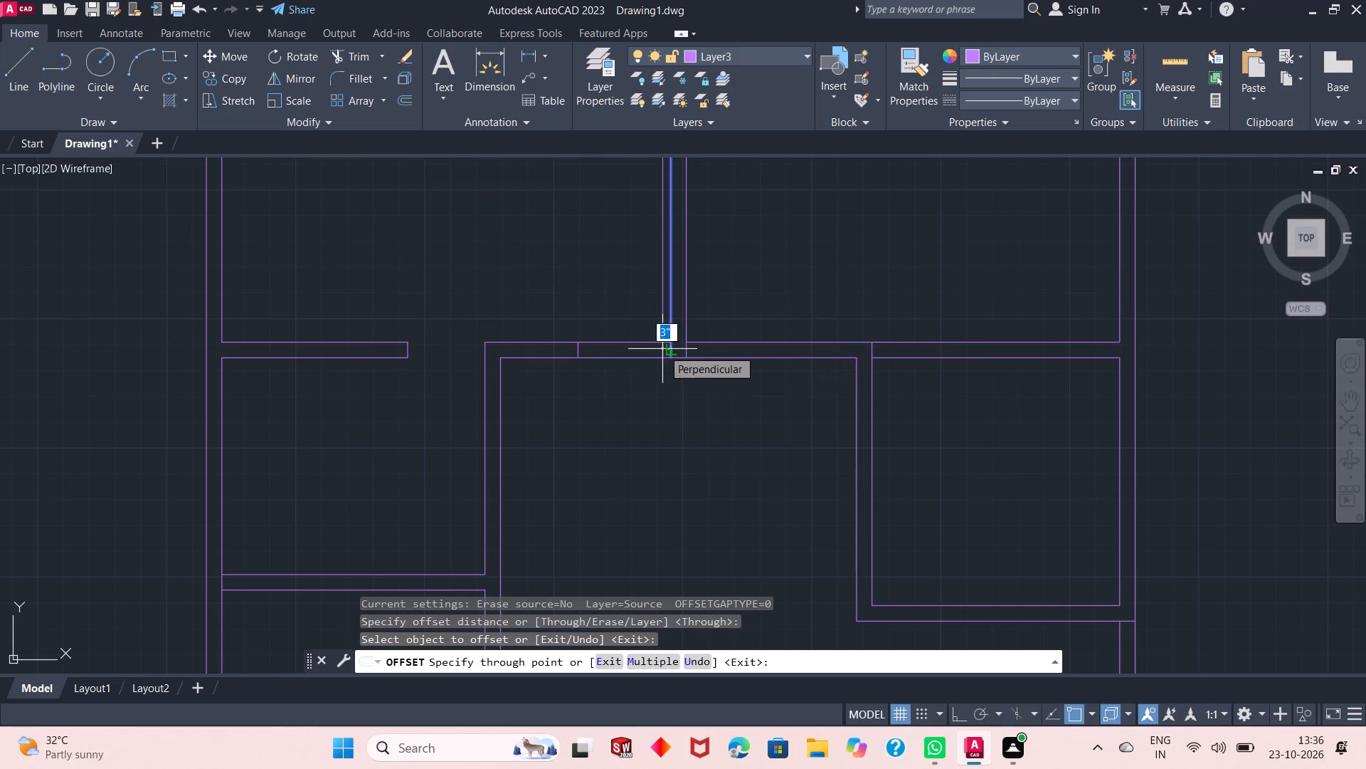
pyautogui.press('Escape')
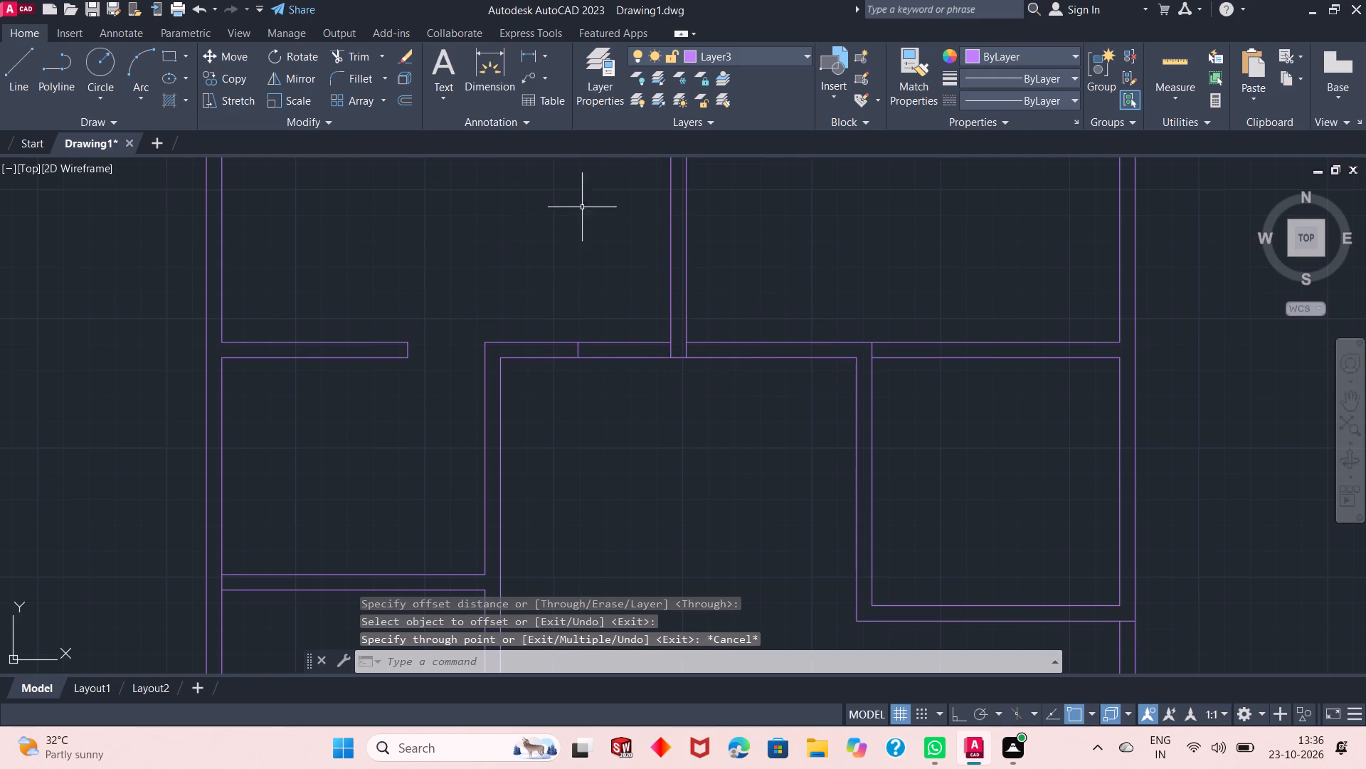
# Offset the right-hand face of the vertical partition between the two top rooms 3' to the right.
pyautogui.rightClick(529, 211)
pyautogui.click(581, 216)
pyautogui.rightClick(584, 216)
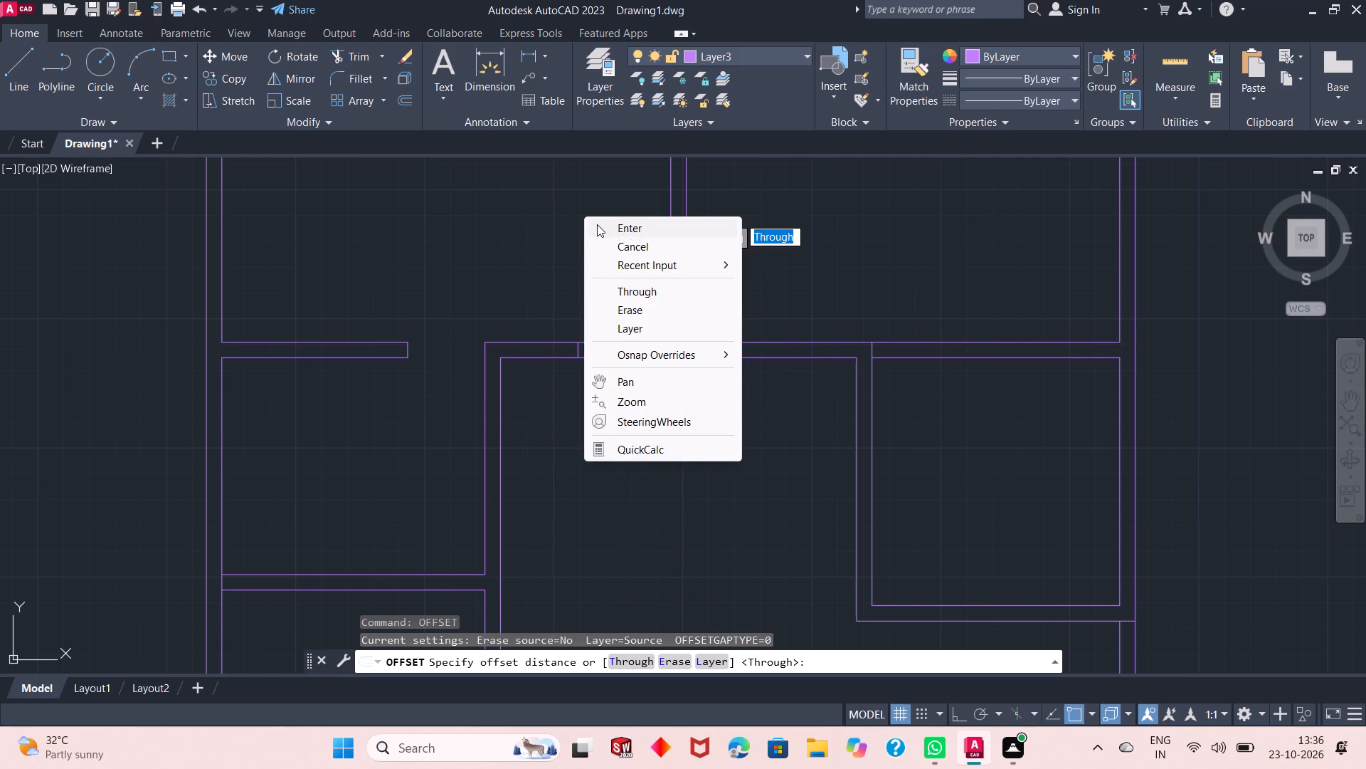
pyautogui.click(597, 224)
pyautogui.click(685, 303)
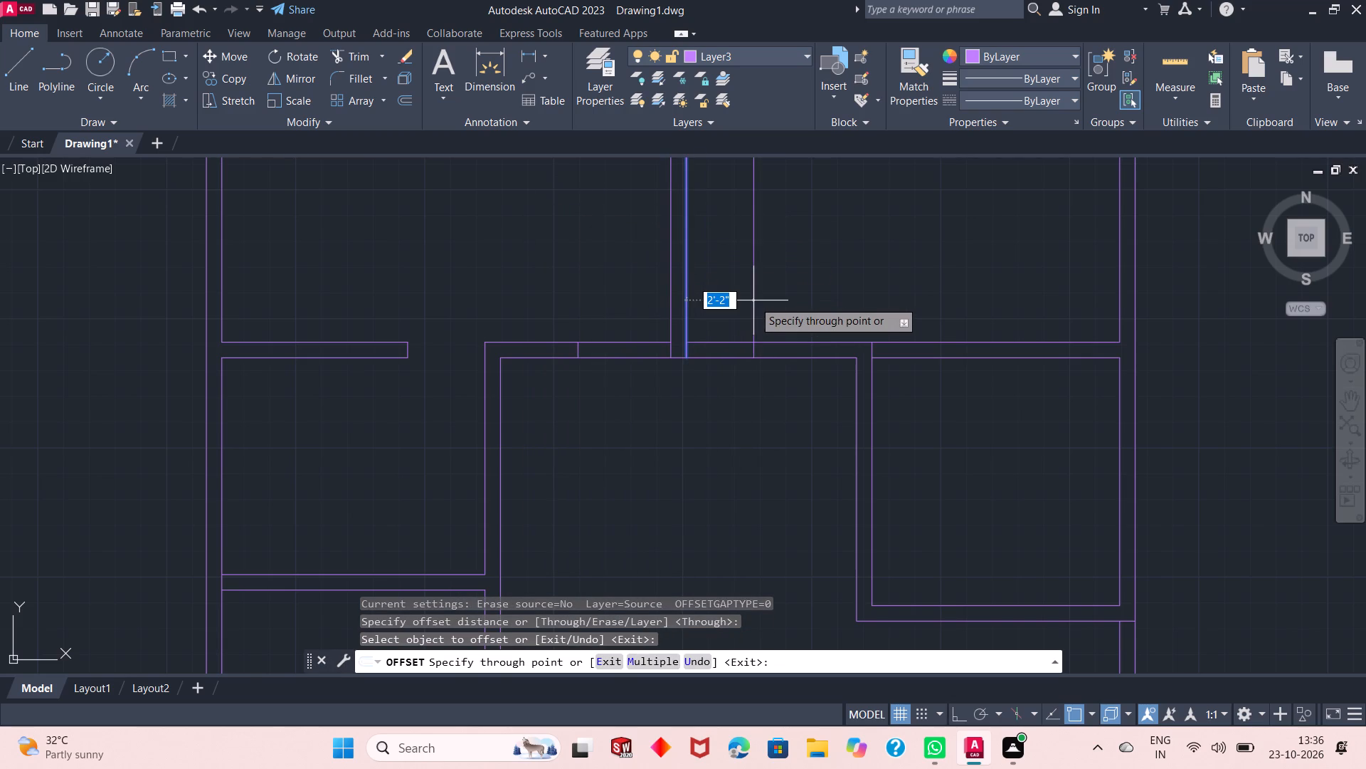
pyautogui.press('3')
pyautogui.press("'")
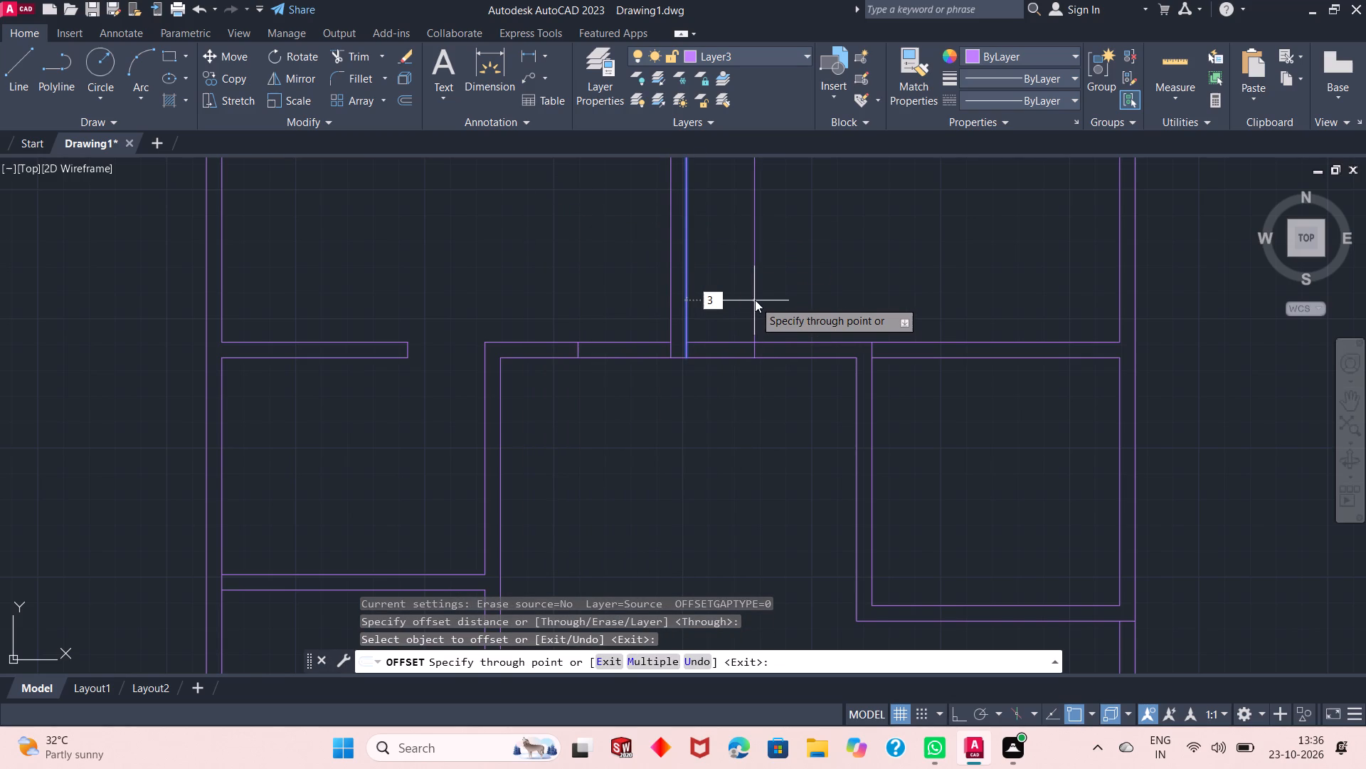
pyautogui.press('Return')
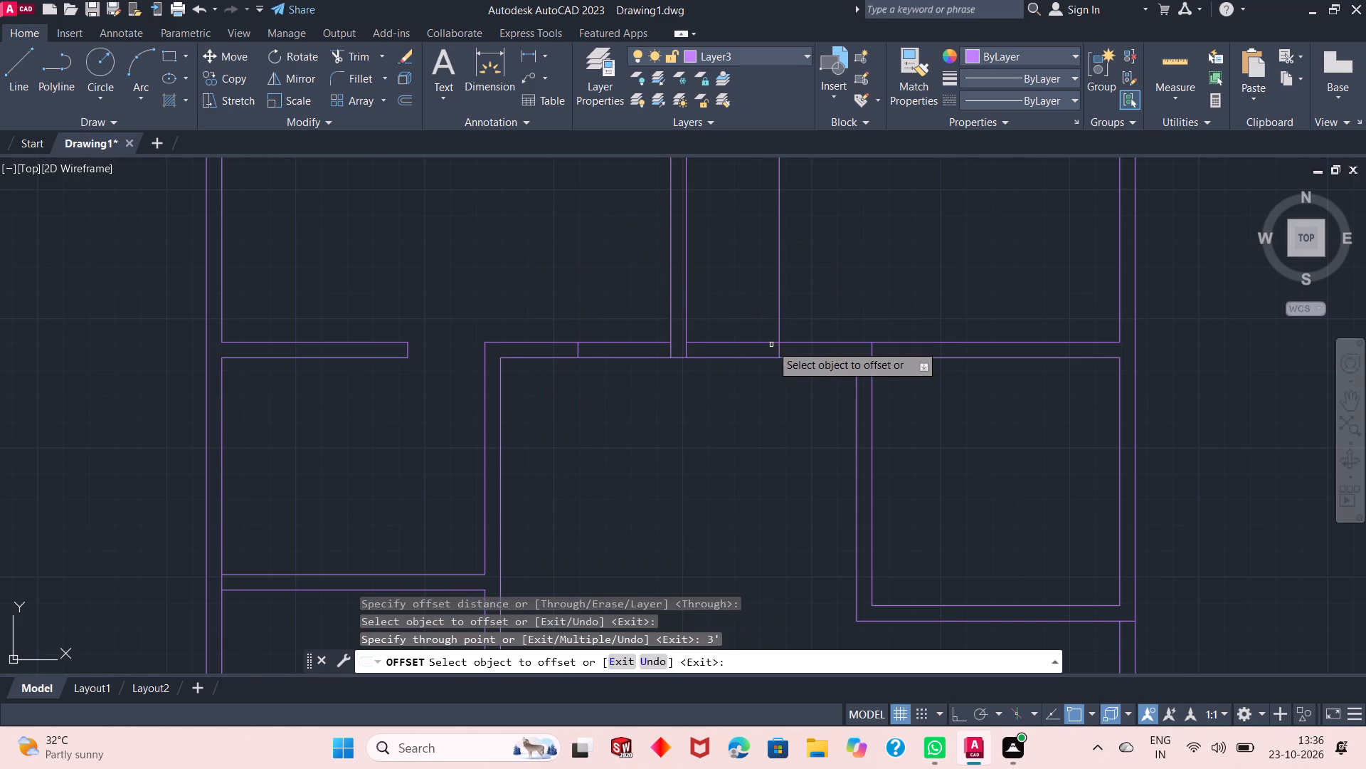
pyautogui.scroll(-2, 815, 409)
pyautogui.rightClick(817, 309)
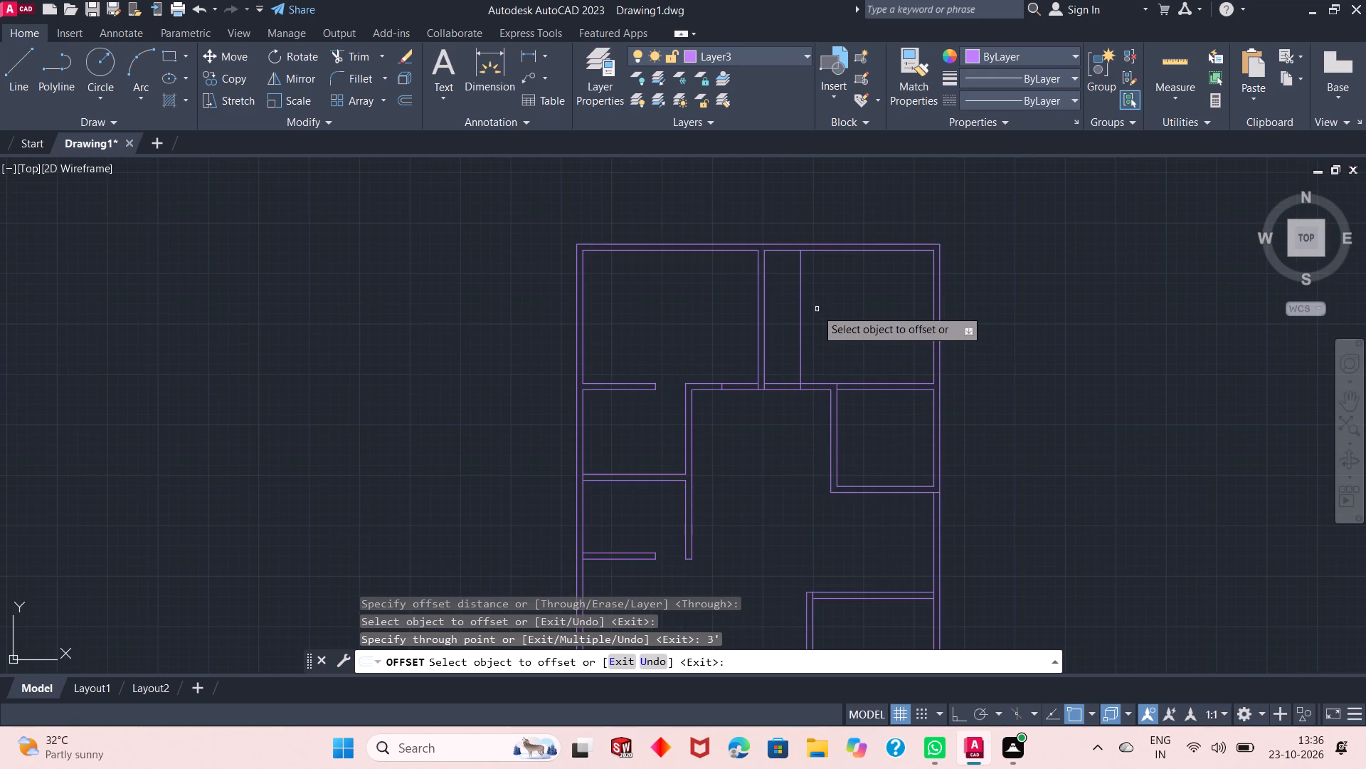
pyautogui.click(835, 325)
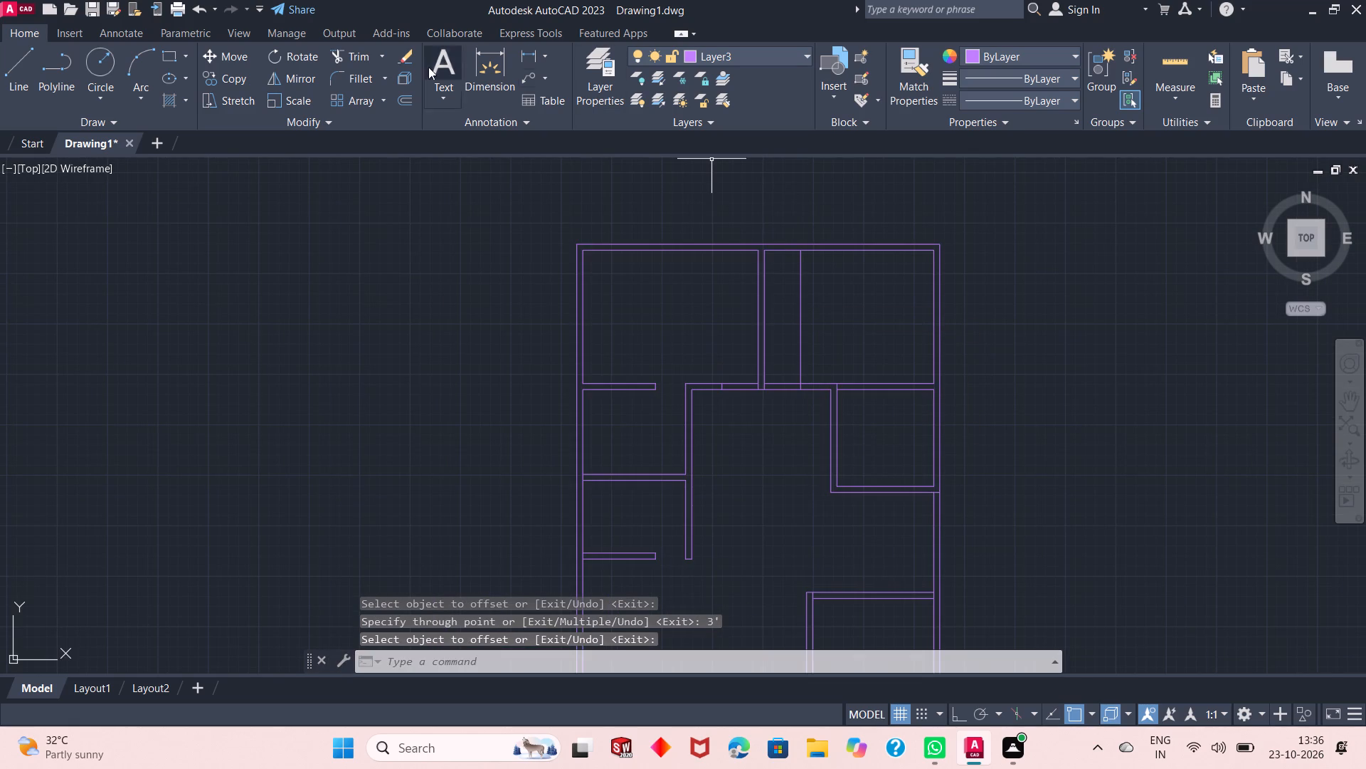
# Trim the offset line and the partition below the top-right room to open a 3' doorway beside the vertical partition.
pyautogui.click(359, 60)
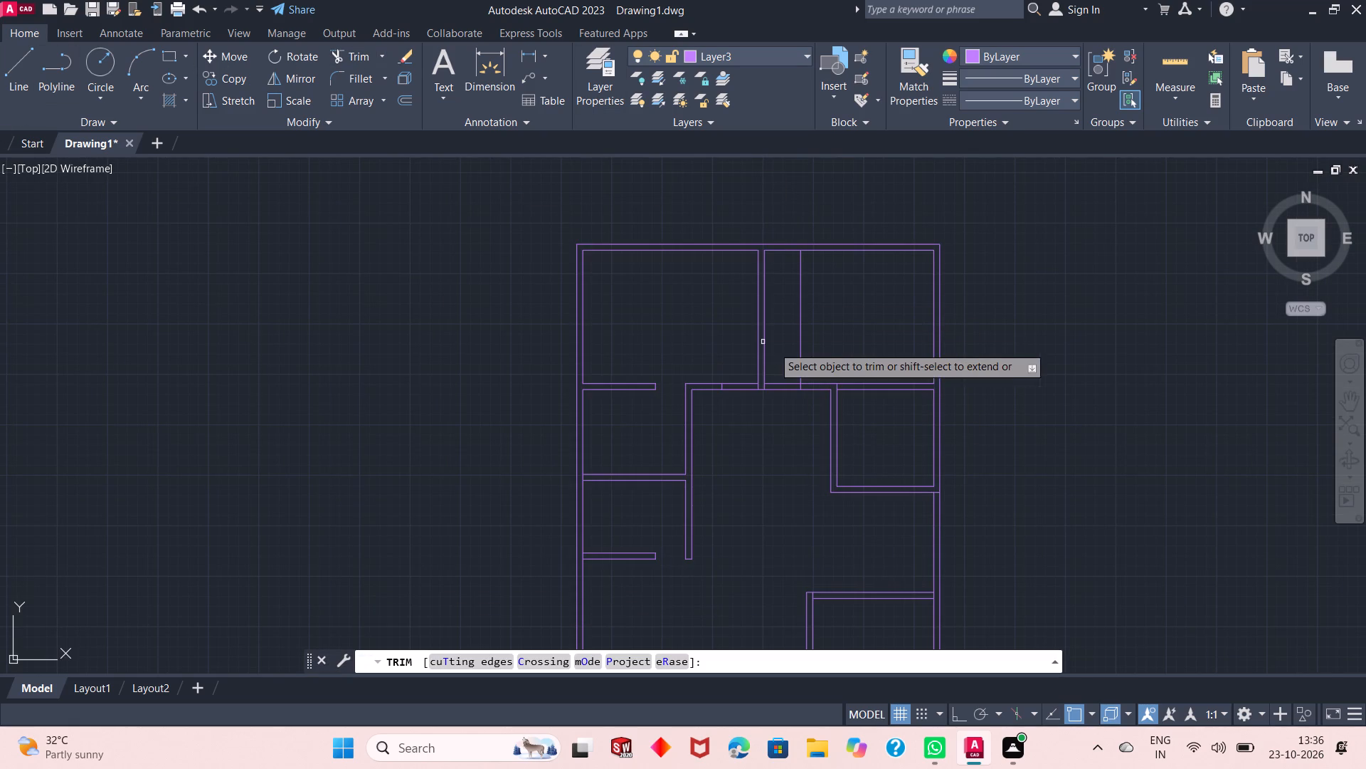
pyautogui.moveTo(830, 308); pyautogui.dragTo(782, 340)
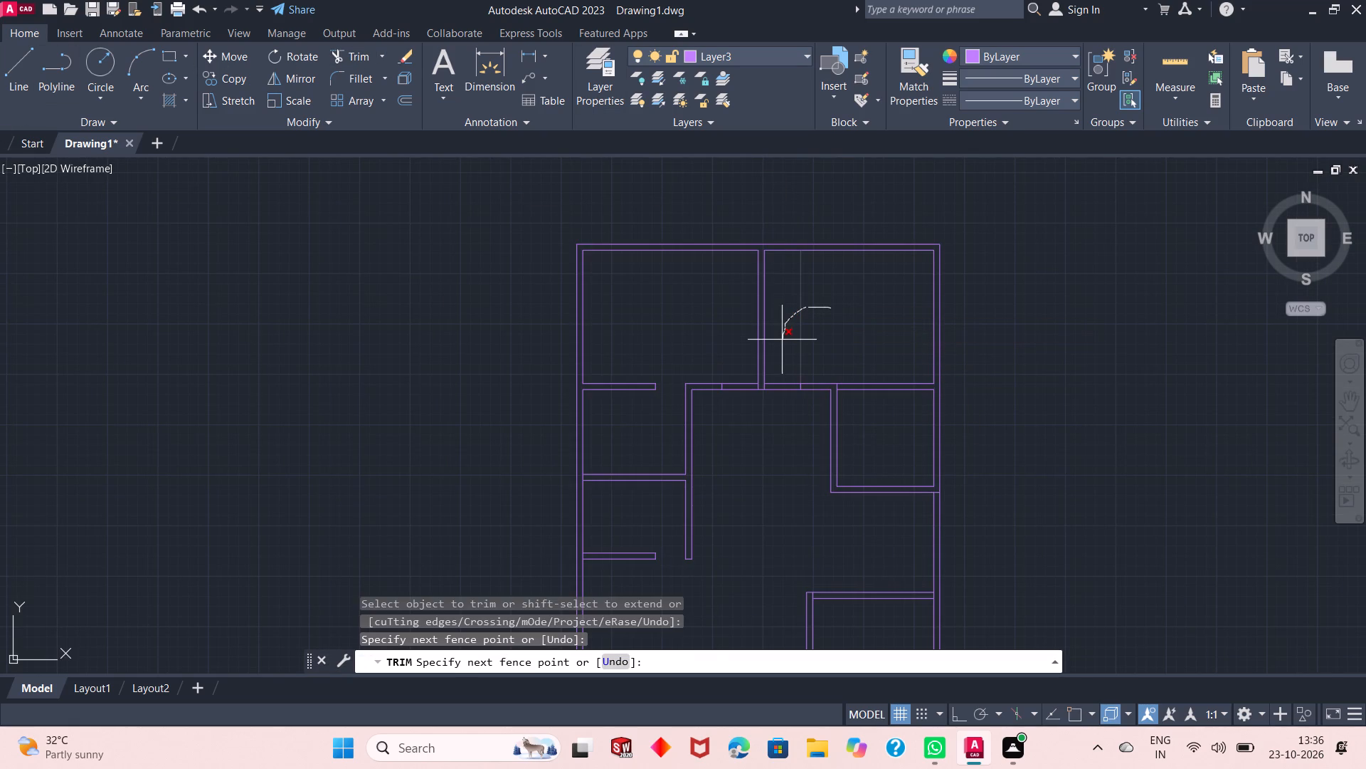
pyautogui.moveTo(782, 340); pyautogui.dragTo(782, 340)
pyautogui.moveTo(782, 340); pyautogui.dragTo(779, 372)
pyautogui.moveTo(779, 372); pyautogui.dragTo(779, 414)
pyautogui.press('Escape')
pyautogui.press('Escape')
pyautogui.press('Escape')
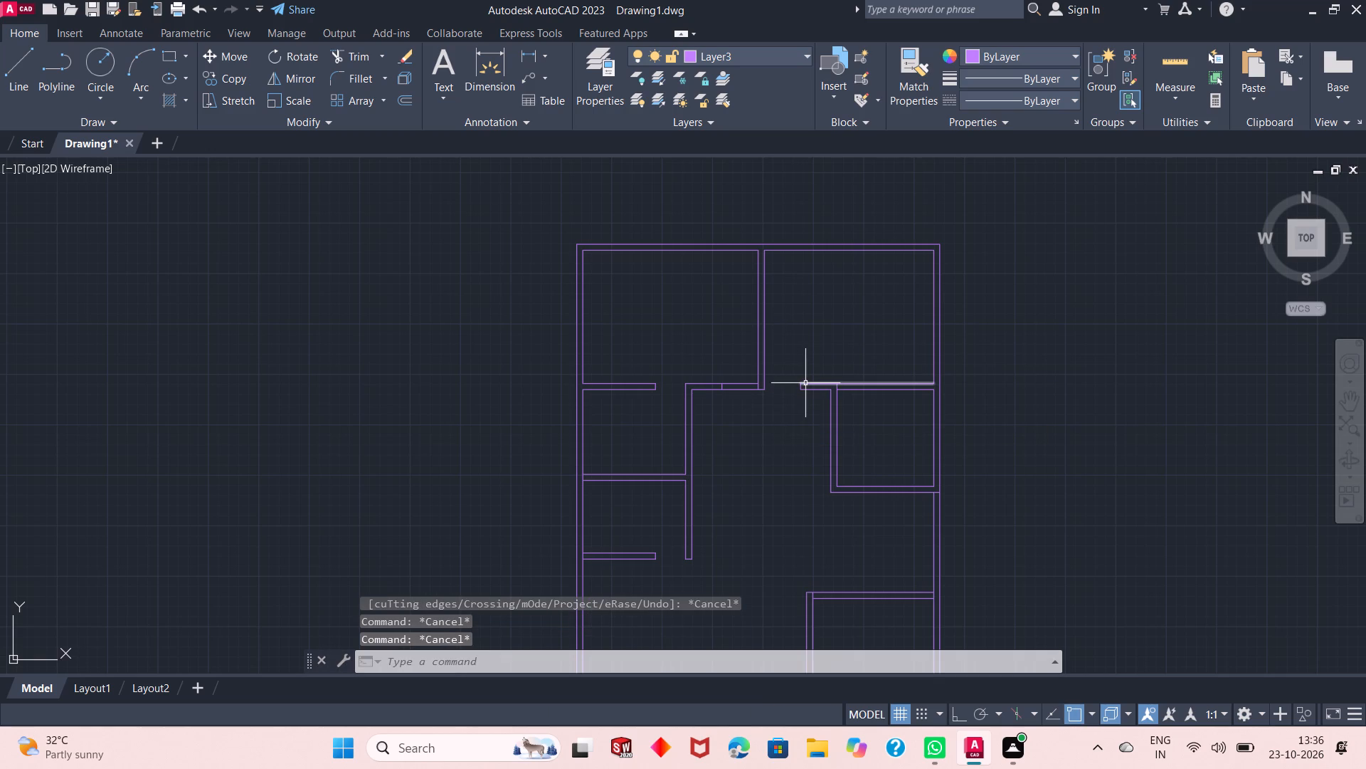
# Trim the partition below the top-left room between the short offset mark and the vertical partition to open a 3' doorway.
pyautogui.scroll(3, 805, 383)
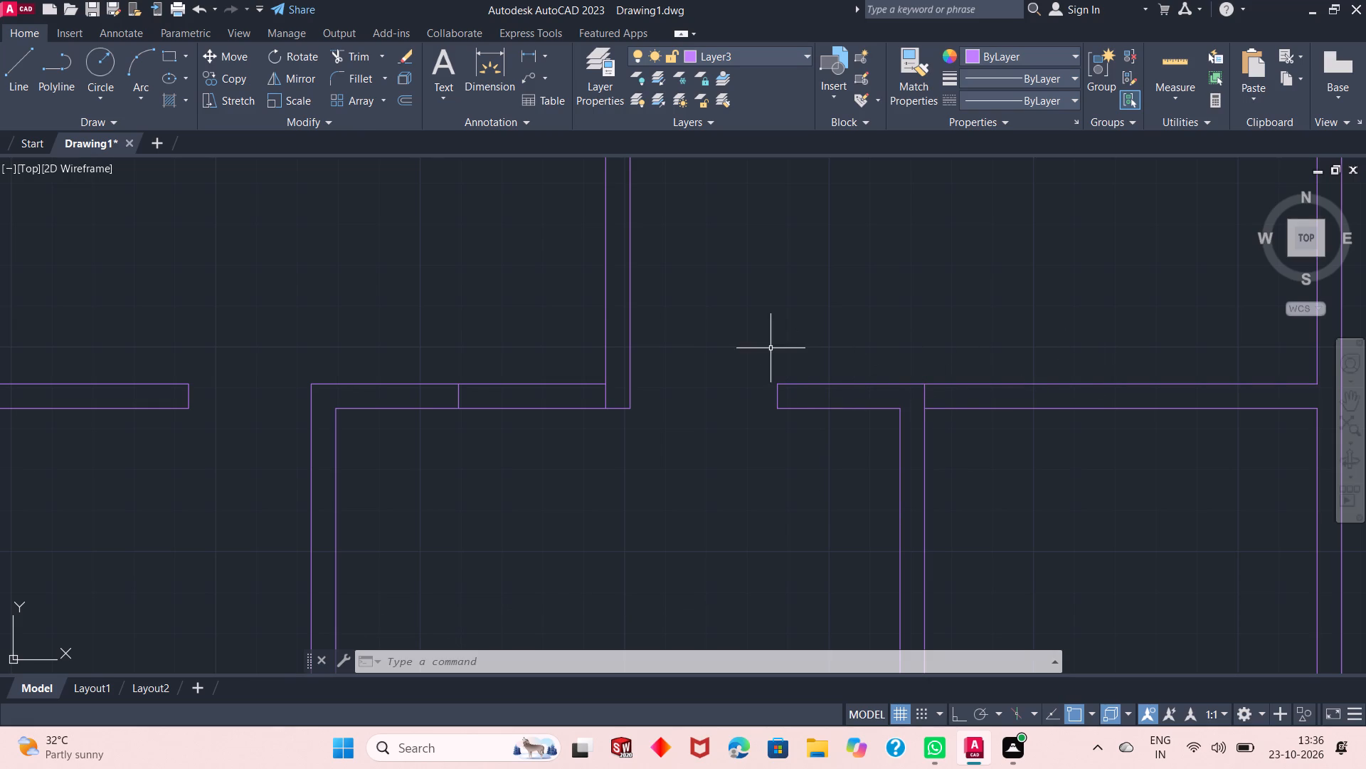
pyautogui.scroll(-2, 766, 347)
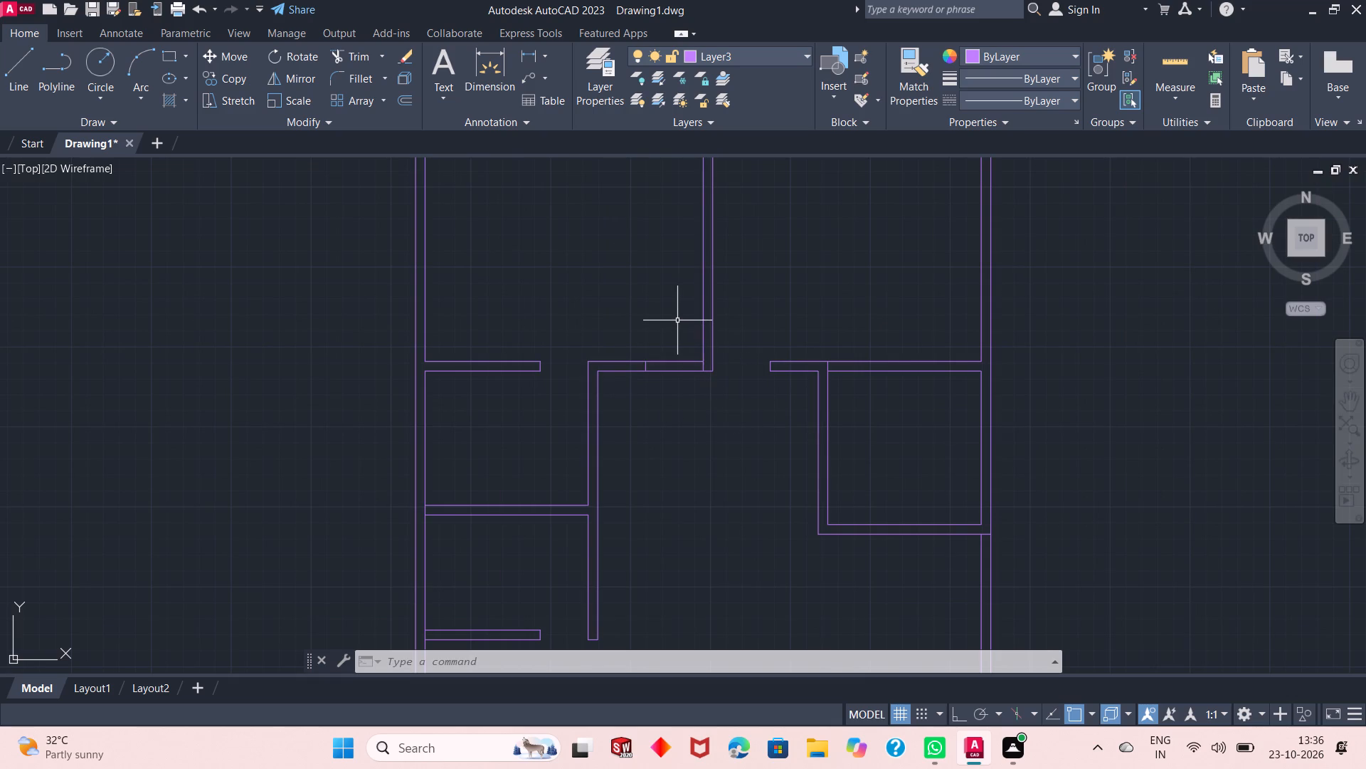
pyautogui.rightClick(605, 272)
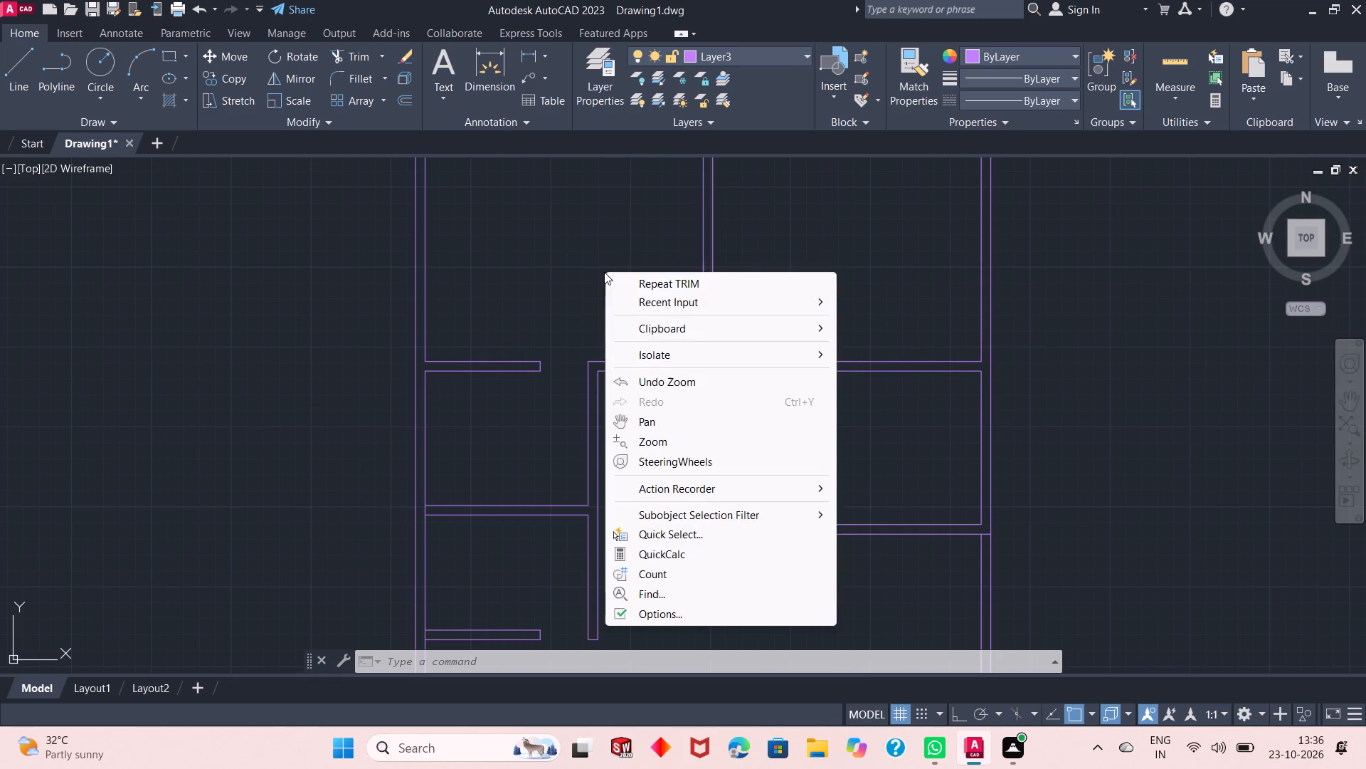
pyautogui.click(656, 276)
pyautogui.moveTo(676, 332); pyautogui.dragTo(683, 413)
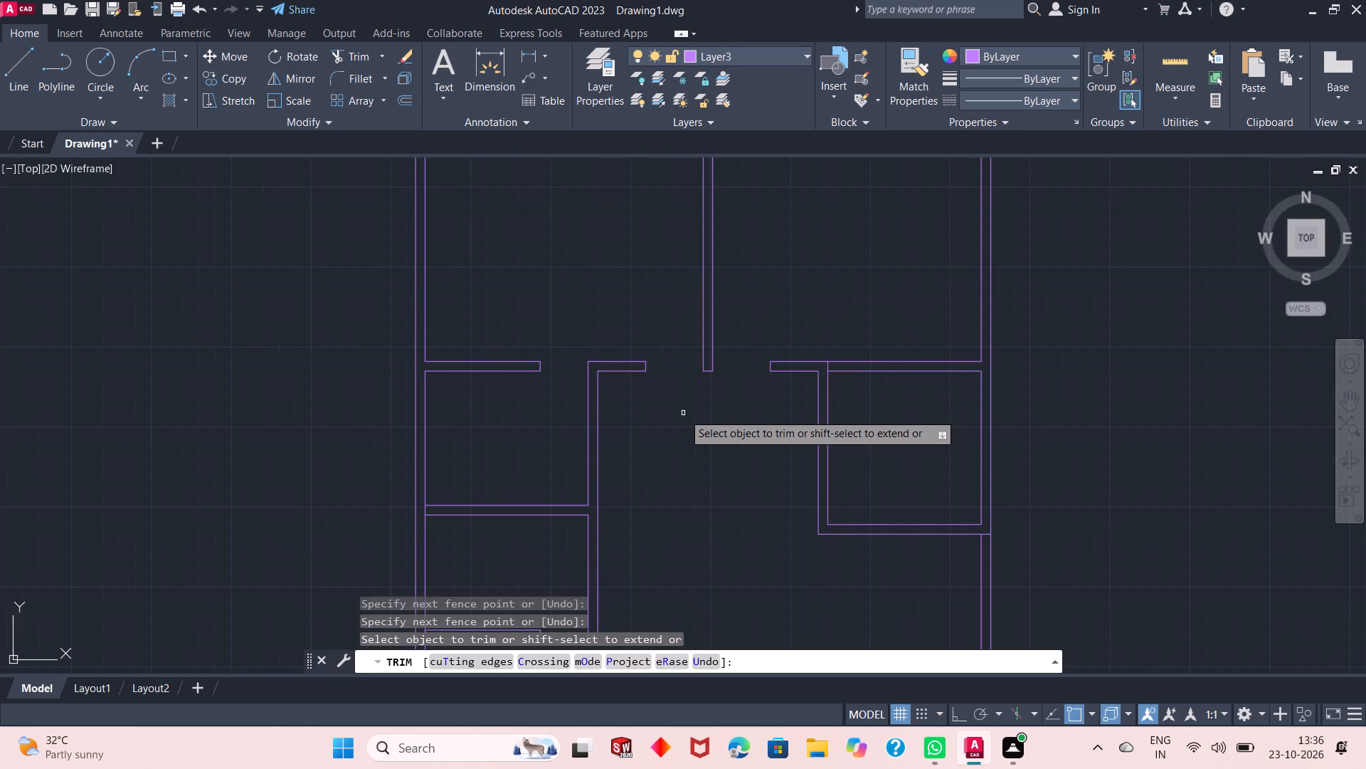
pyautogui.press('Escape')
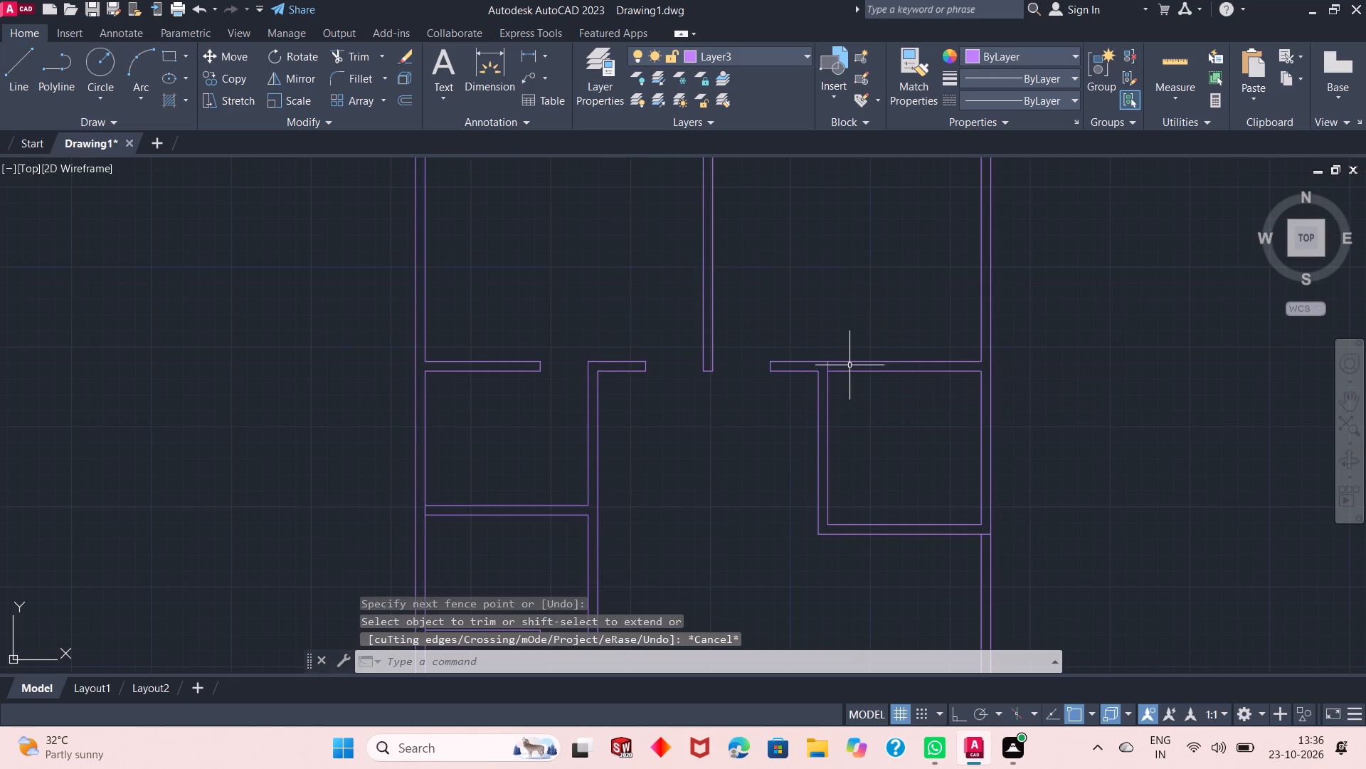
# Offset the inner line of the right-hand small room's left wall 2'6" to the right.
pyautogui.rightClick(813, 313)
pyautogui.click(852, 346)
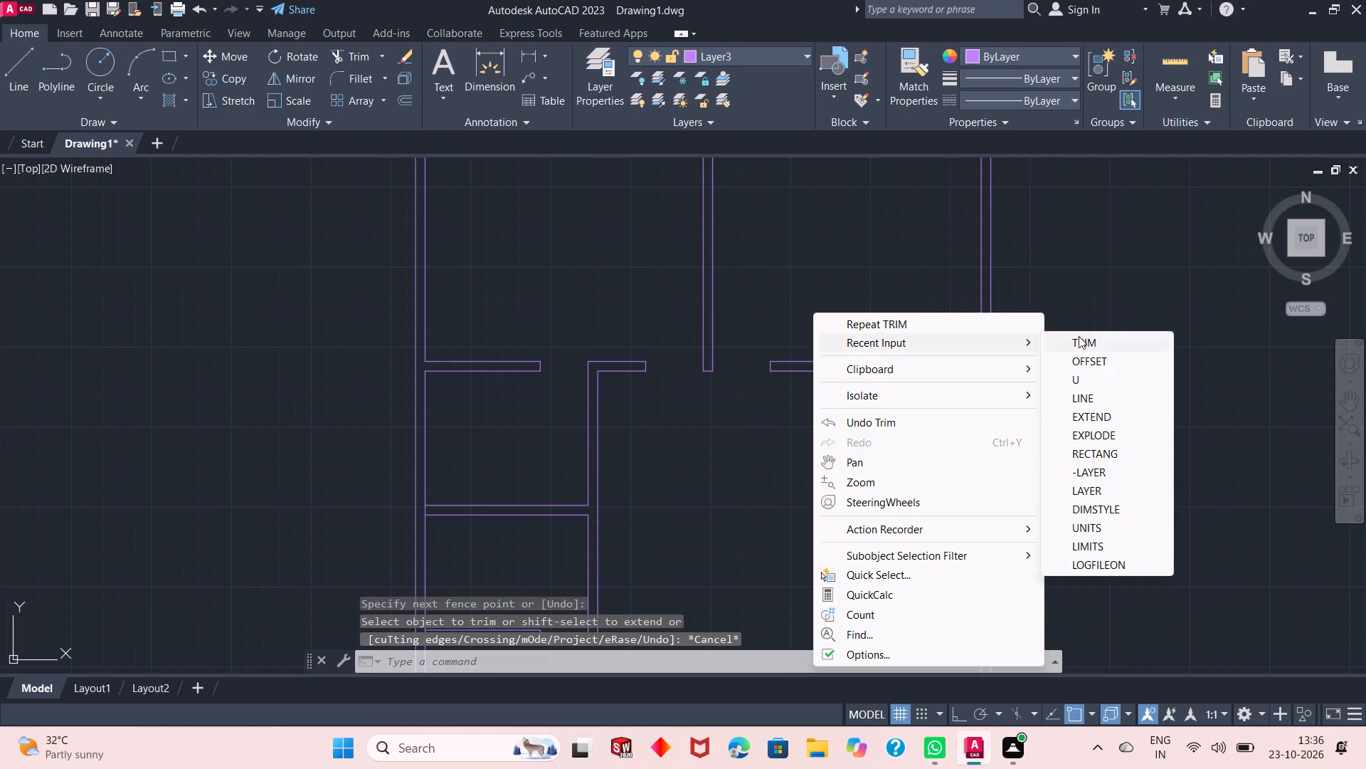
pyautogui.click(1084, 357)
pyautogui.rightClick(811, 298)
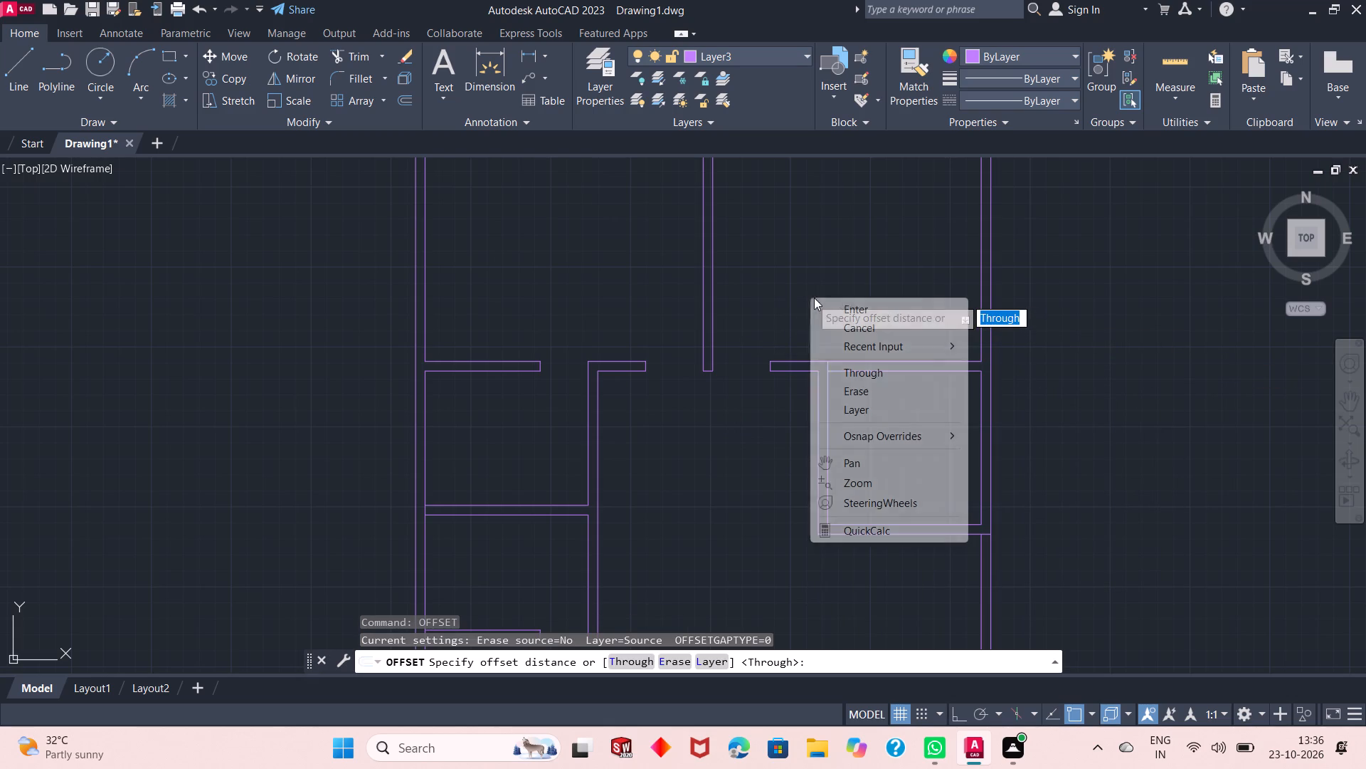
pyautogui.click(857, 301)
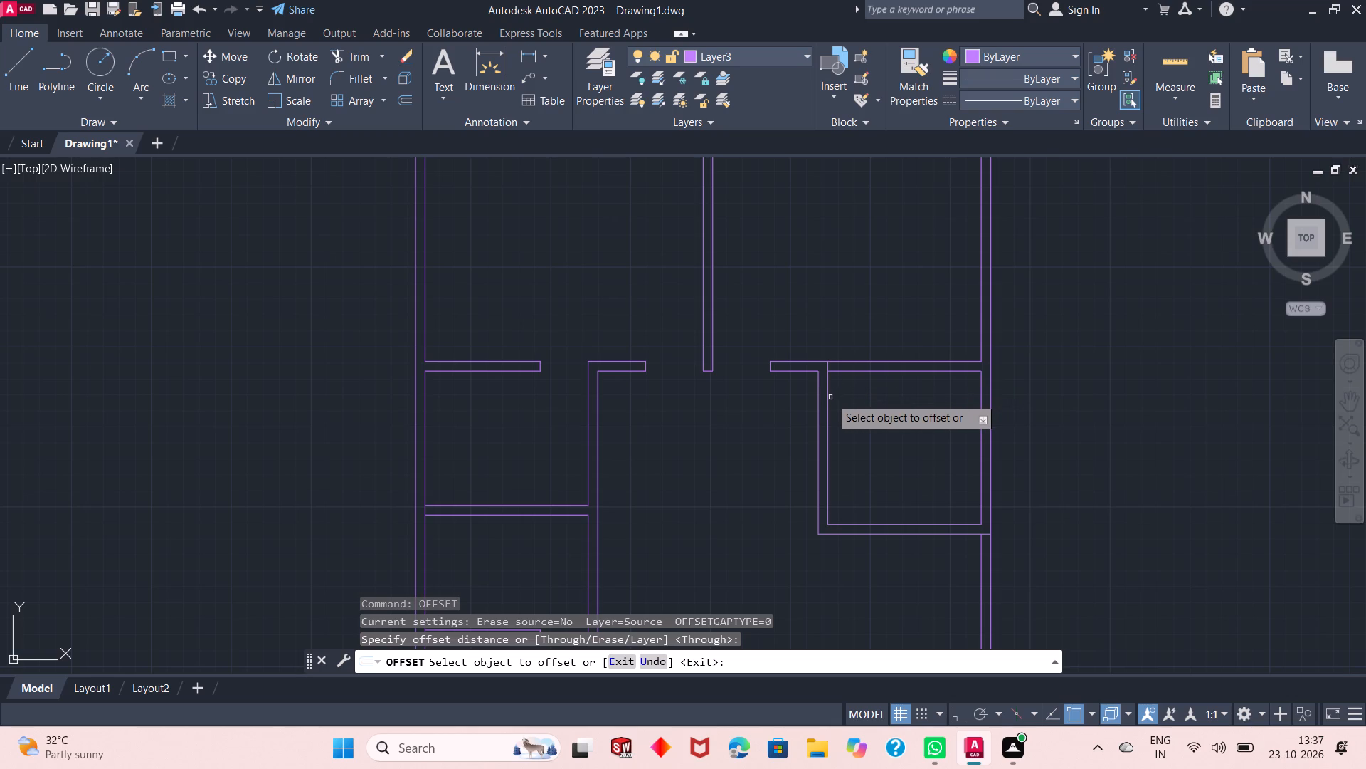
pyautogui.click(828, 401)
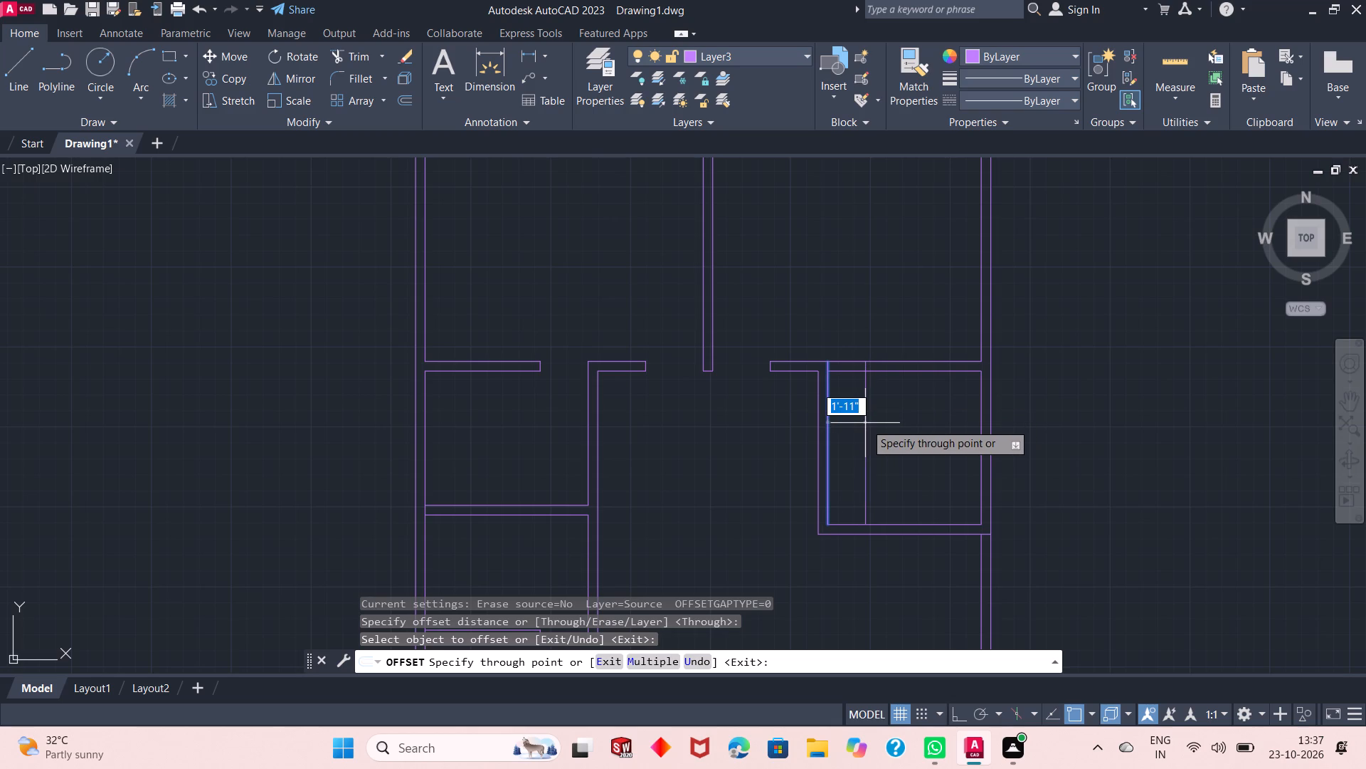
pyautogui.write('2\'6"')
pyautogui.press('Return')
pyautogui.rightClick(808, 310)
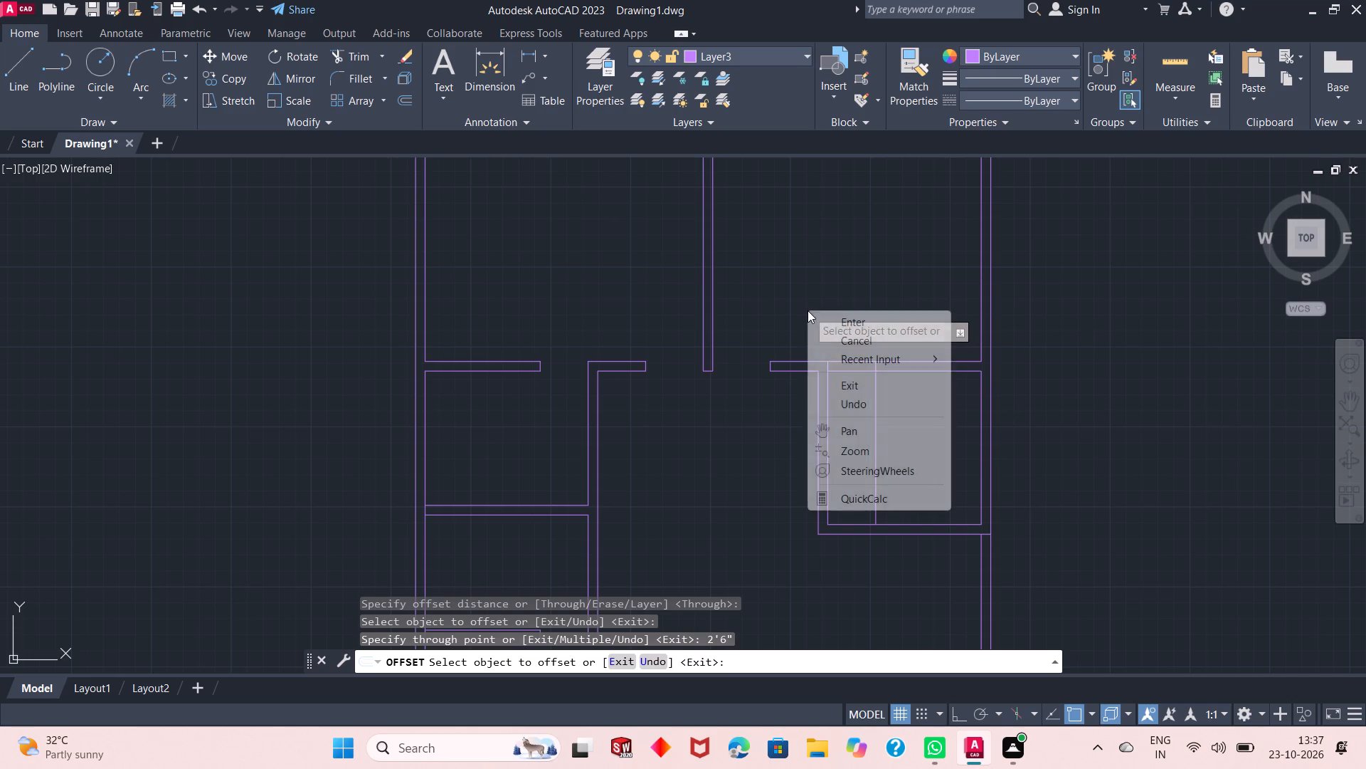
pyautogui.click(820, 312)
pyautogui.rightClick(823, 302)
pyautogui.click(827, 303)
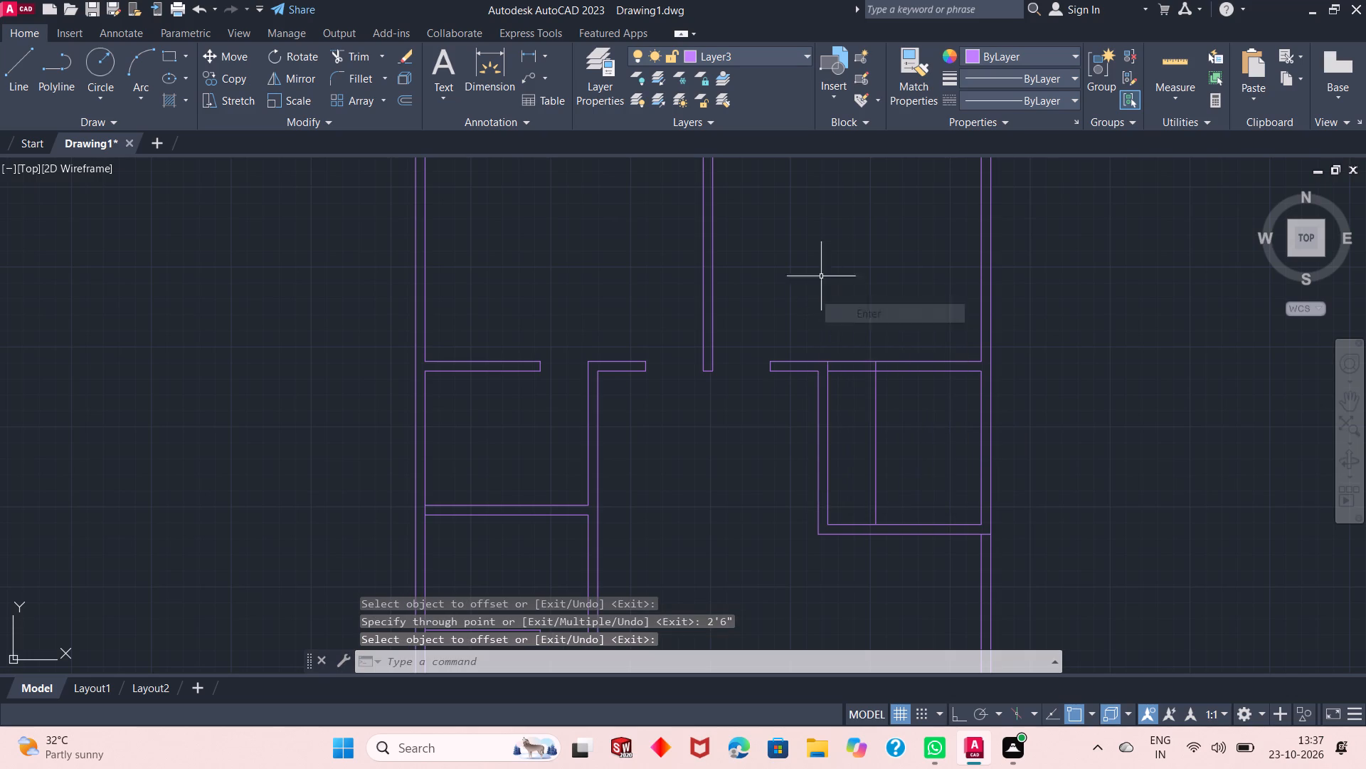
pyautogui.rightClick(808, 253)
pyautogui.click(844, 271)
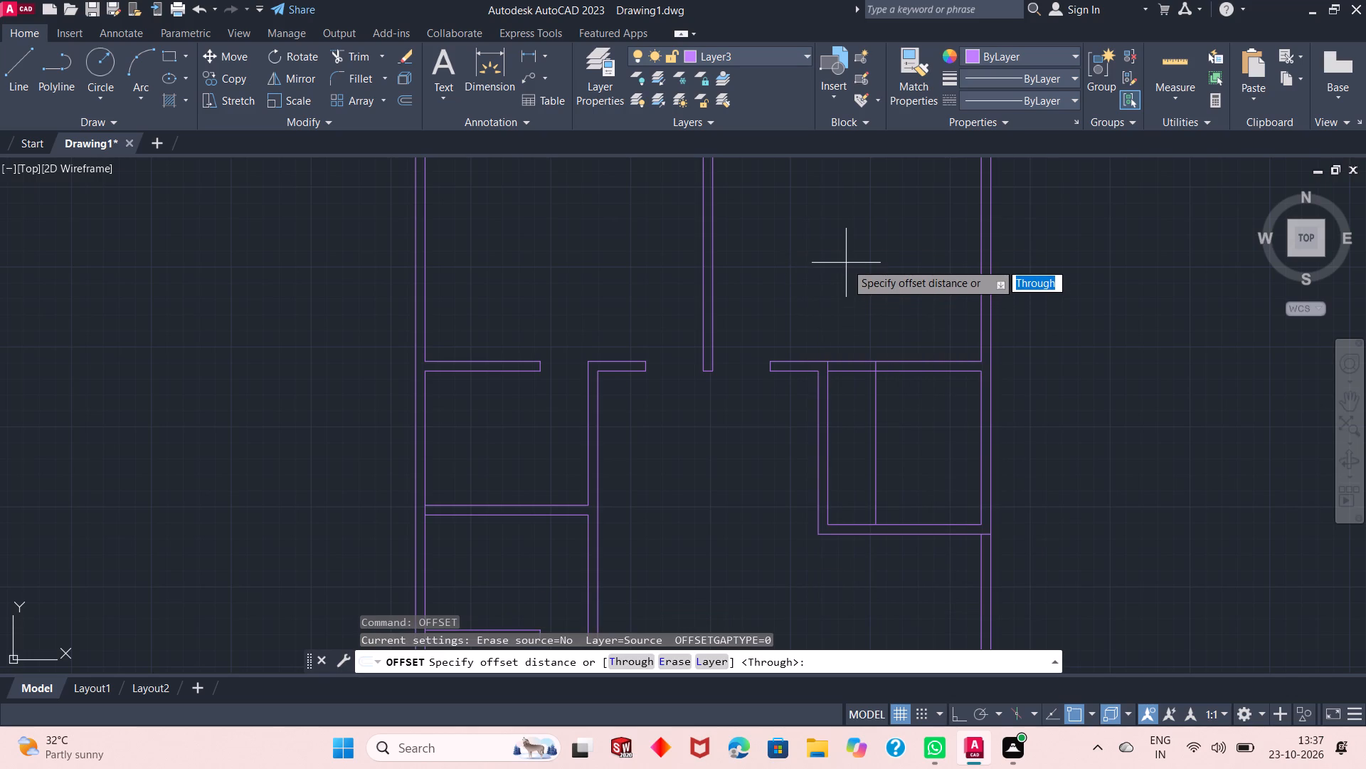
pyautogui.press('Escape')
# Trim the offset line and the top partition of the right-hand small room to open a 2'6" doorway beside its left wall.
pyautogui.rightClick(846, 269)
pyautogui.click(877, 295)
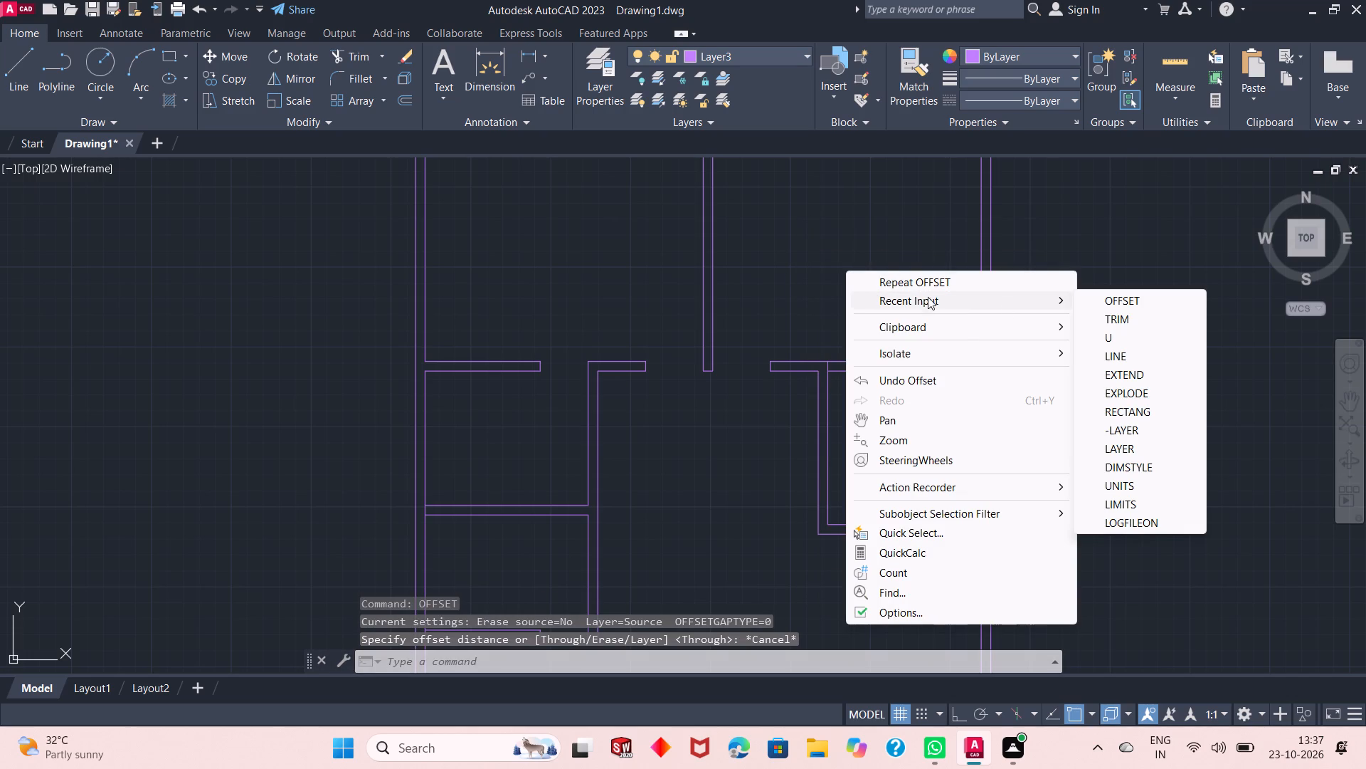
pyautogui.click(1123, 311)
pyautogui.moveTo(864, 352); pyautogui.dragTo(889, 409)
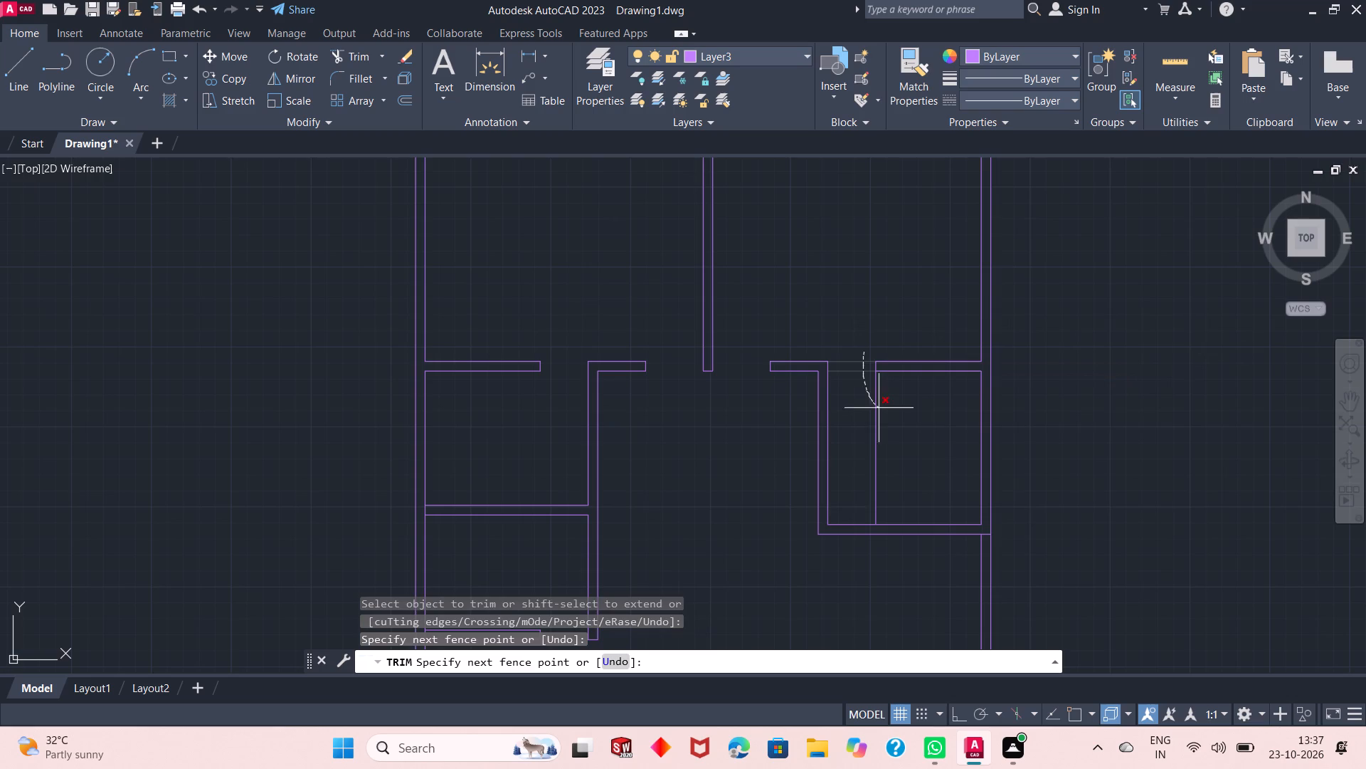
pyautogui.moveTo(889, 409); pyautogui.dragTo(899, 409)
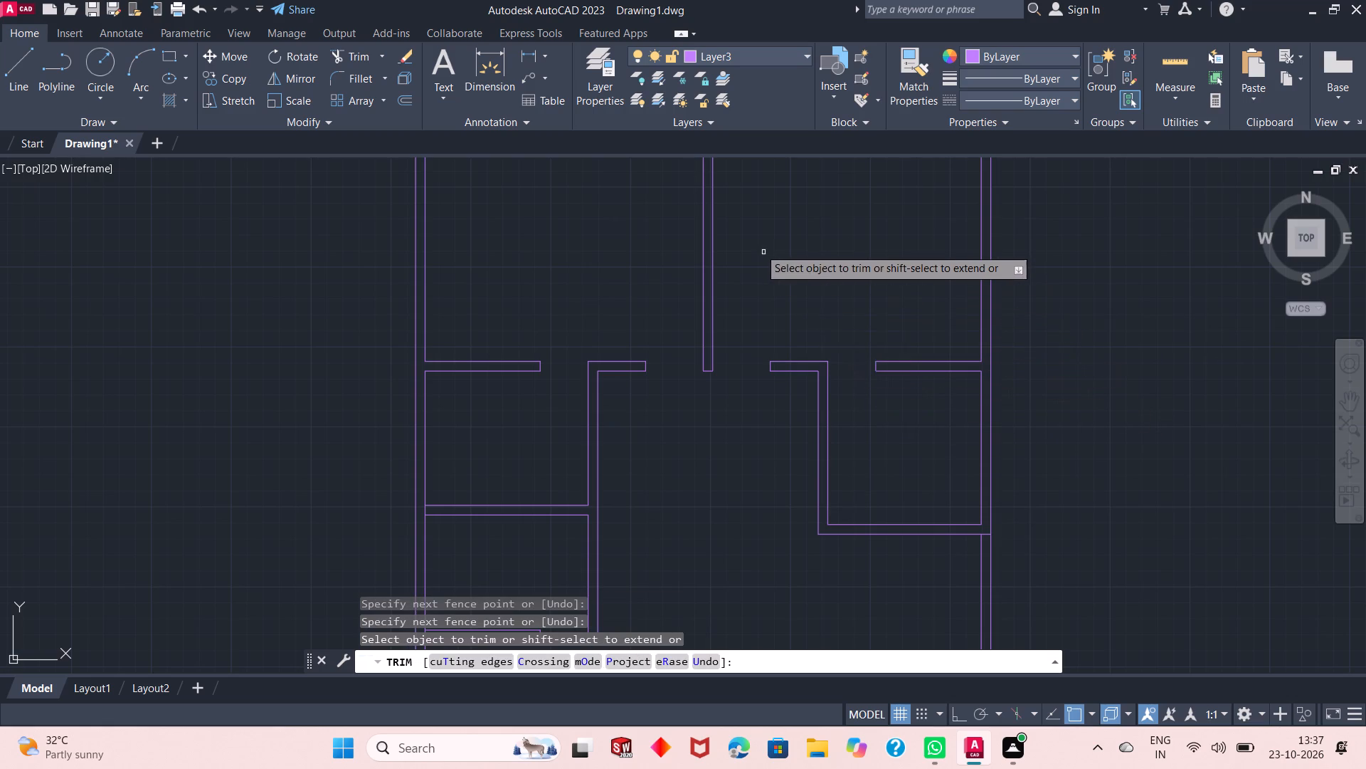
# Offset the inner line of the lower-right room's left wall 2'6" to the right.
pyautogui.rightClick(758, 247)
pyautogui.click(822, 263)
pyautogui.scroll(-2, 761, 300)
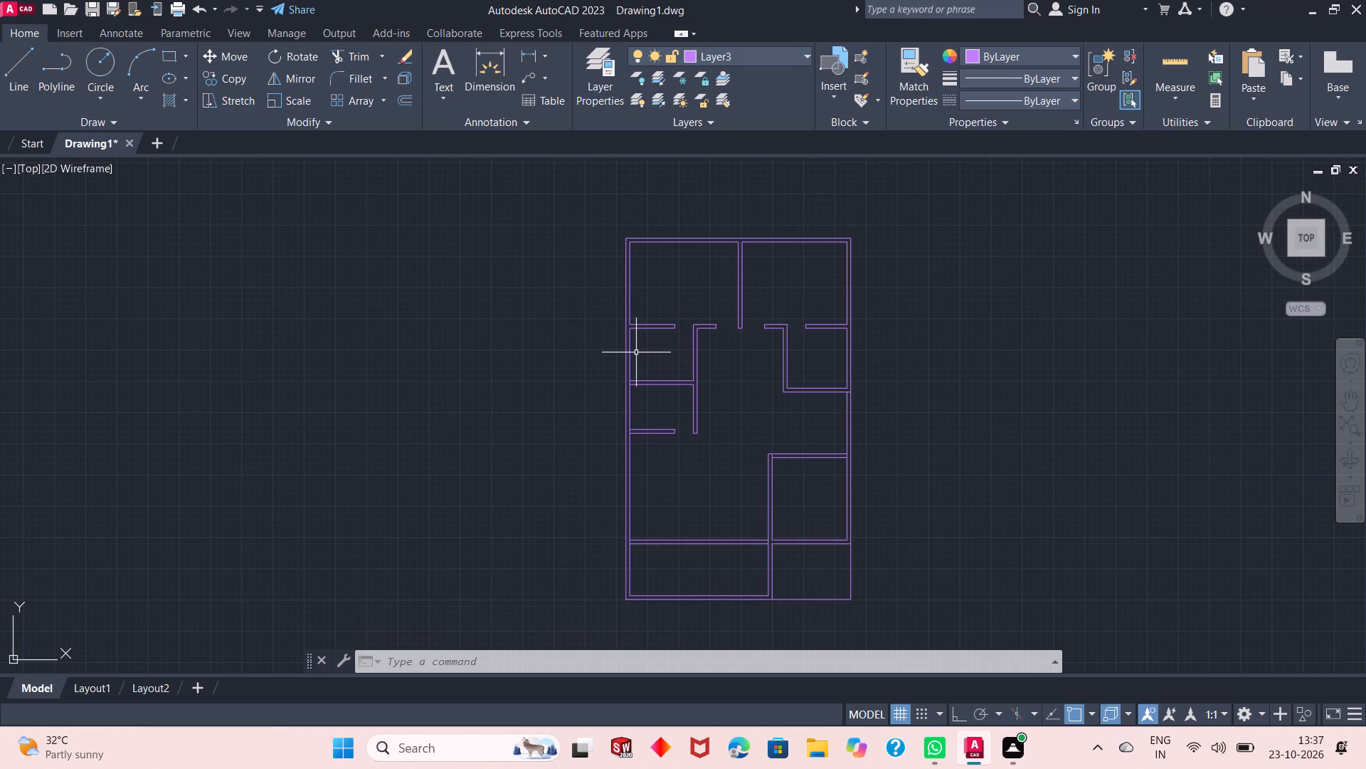
pyautogui.scroll(1, 736, 404)
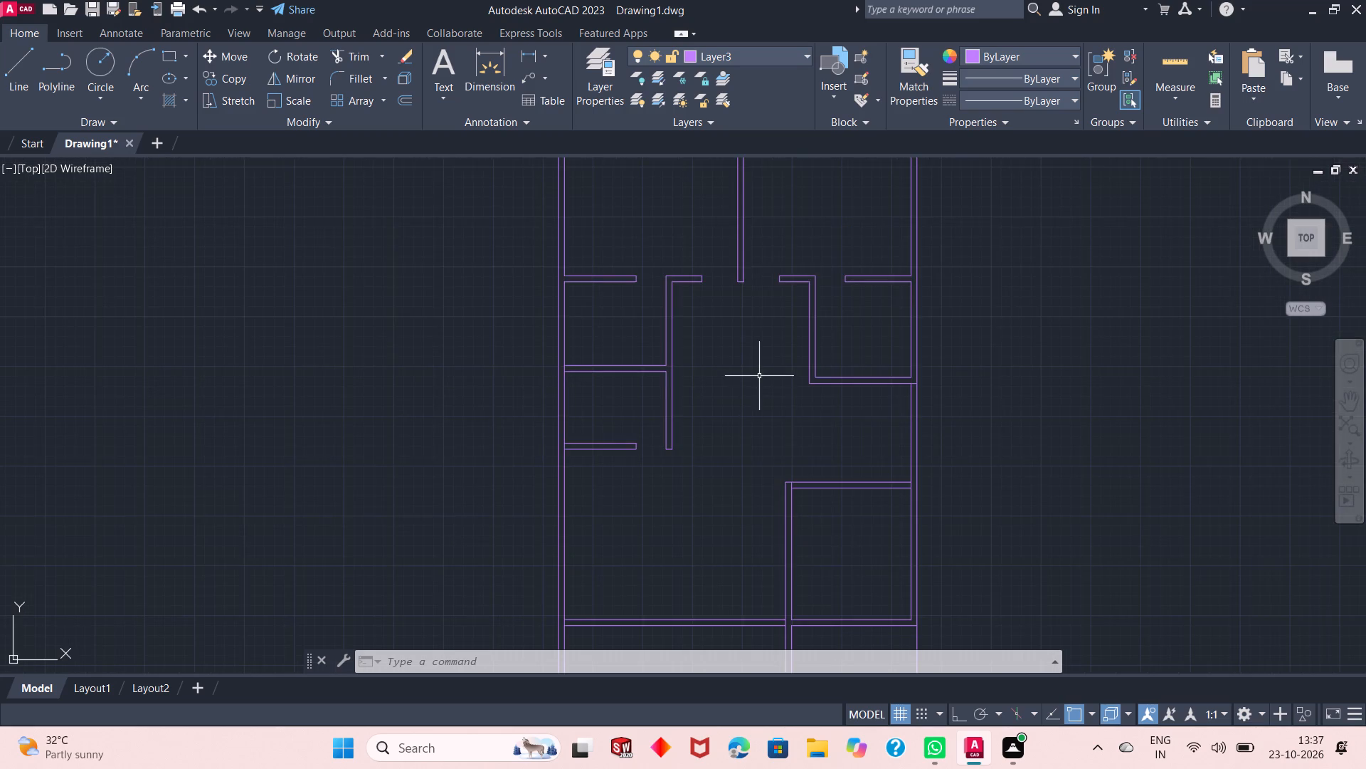
pyautogui.scroll(-1, 760, 372)
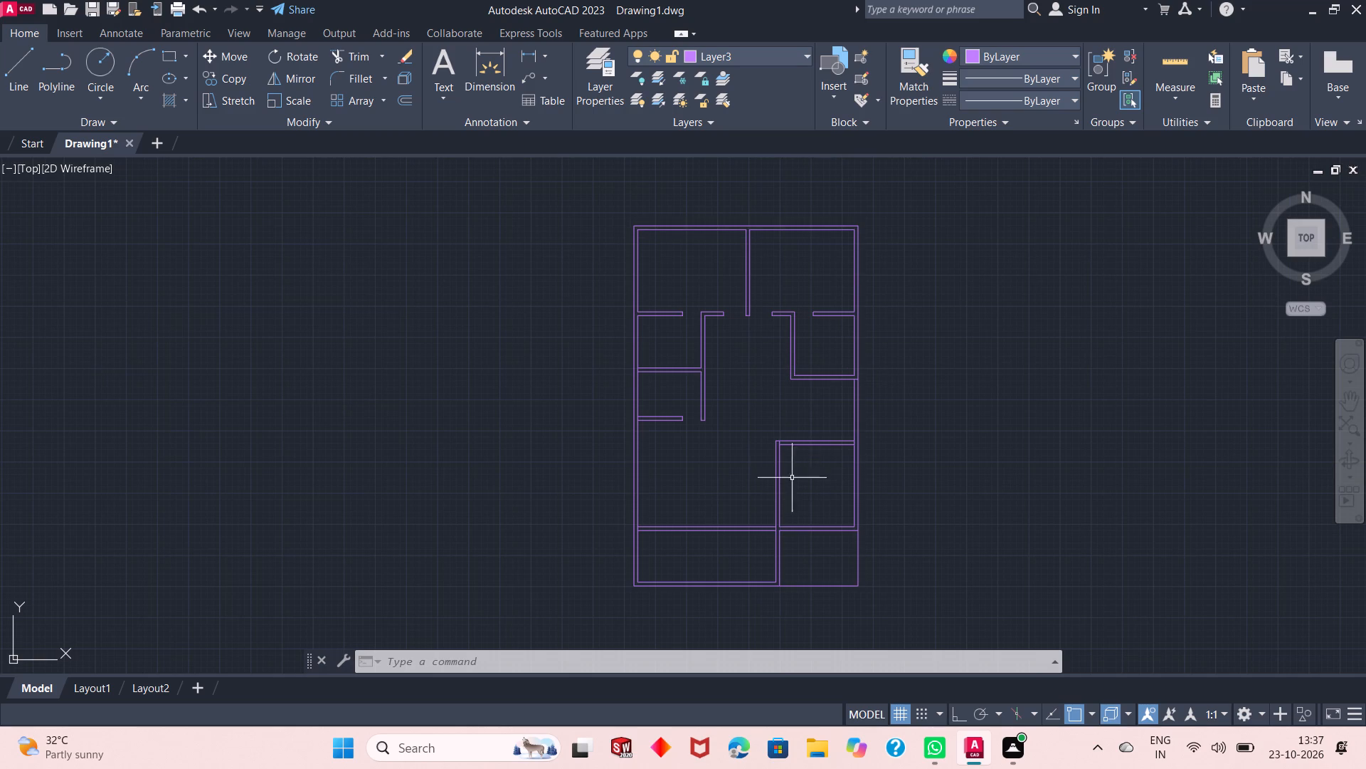
pyautogui.scroll(1, 805, 471)
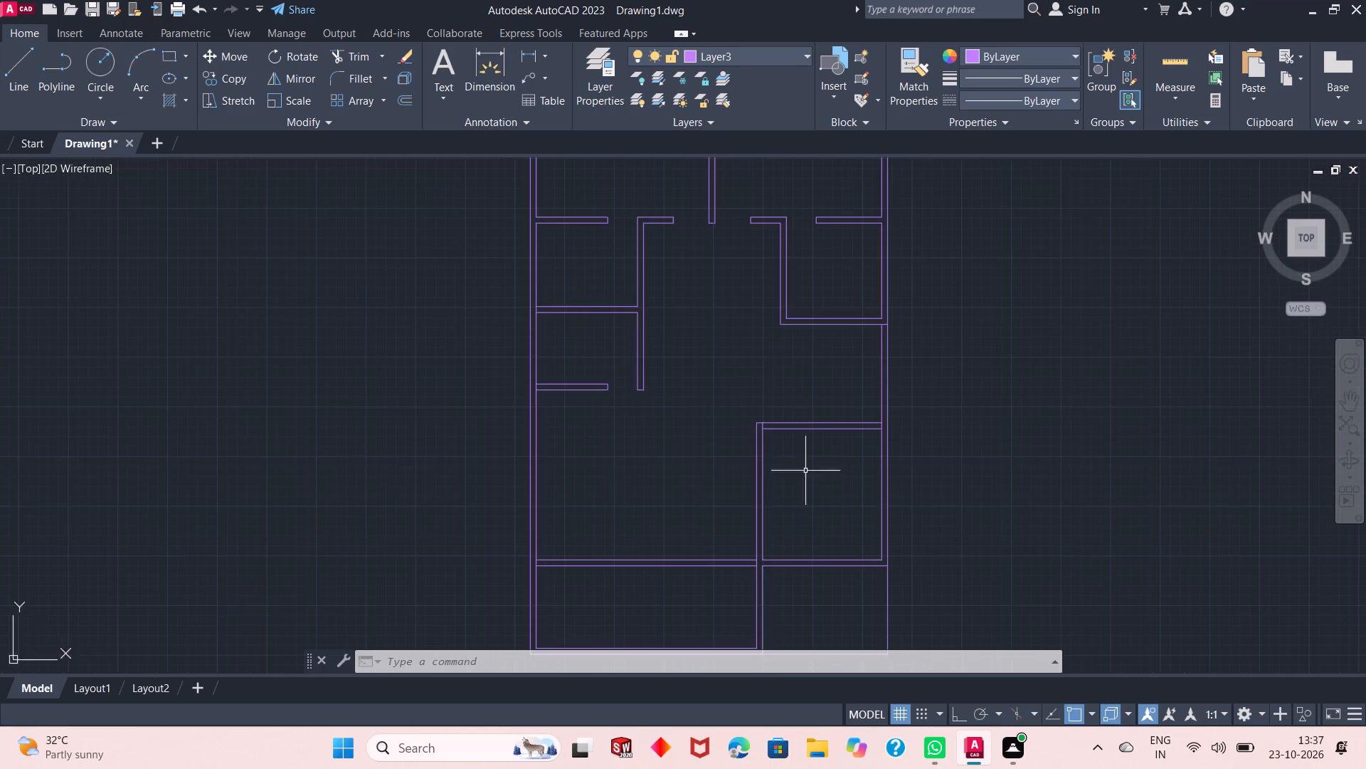
pyautogui.scroll(1, 805, 462)
pyautogui.click(416, 101)
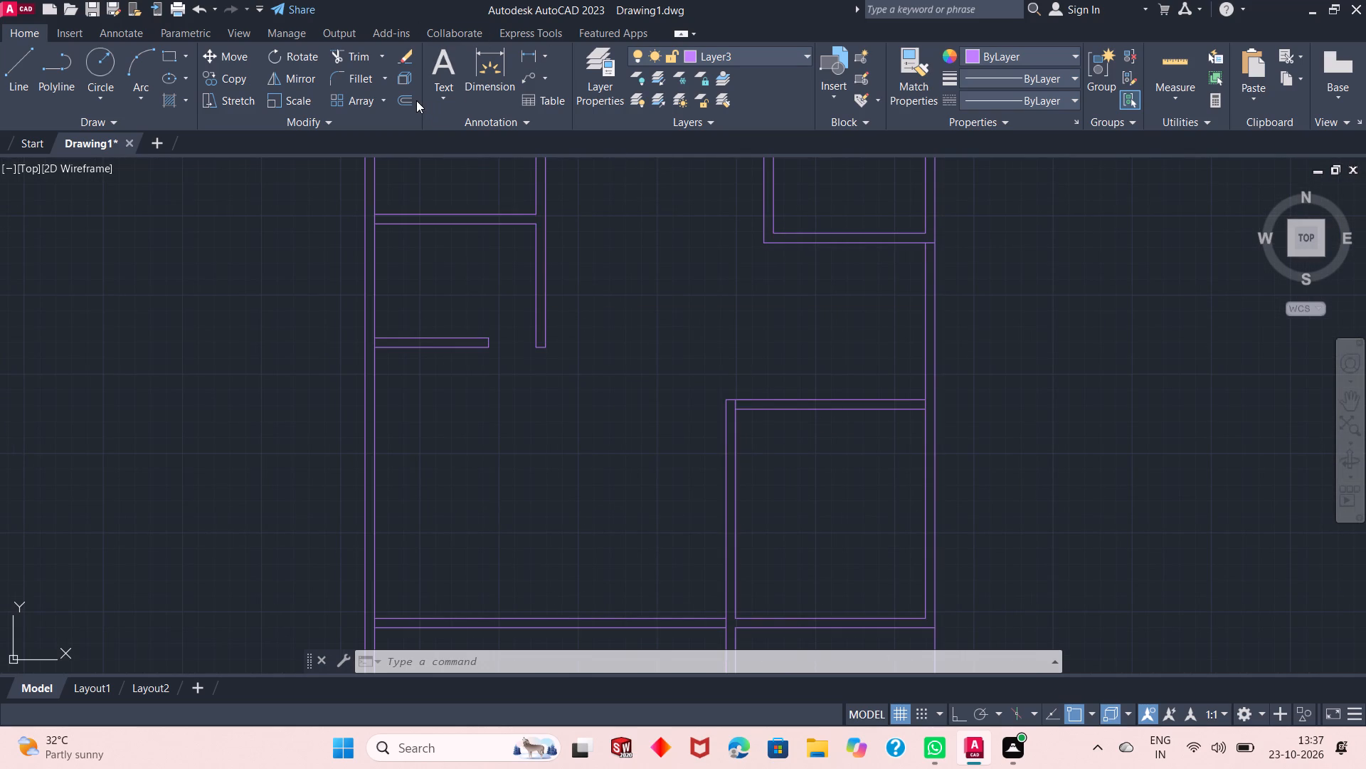
pyautogui.click(411, 103)
pyautogui.rightClick(287, 293)
pyautogui.click(328, 308)
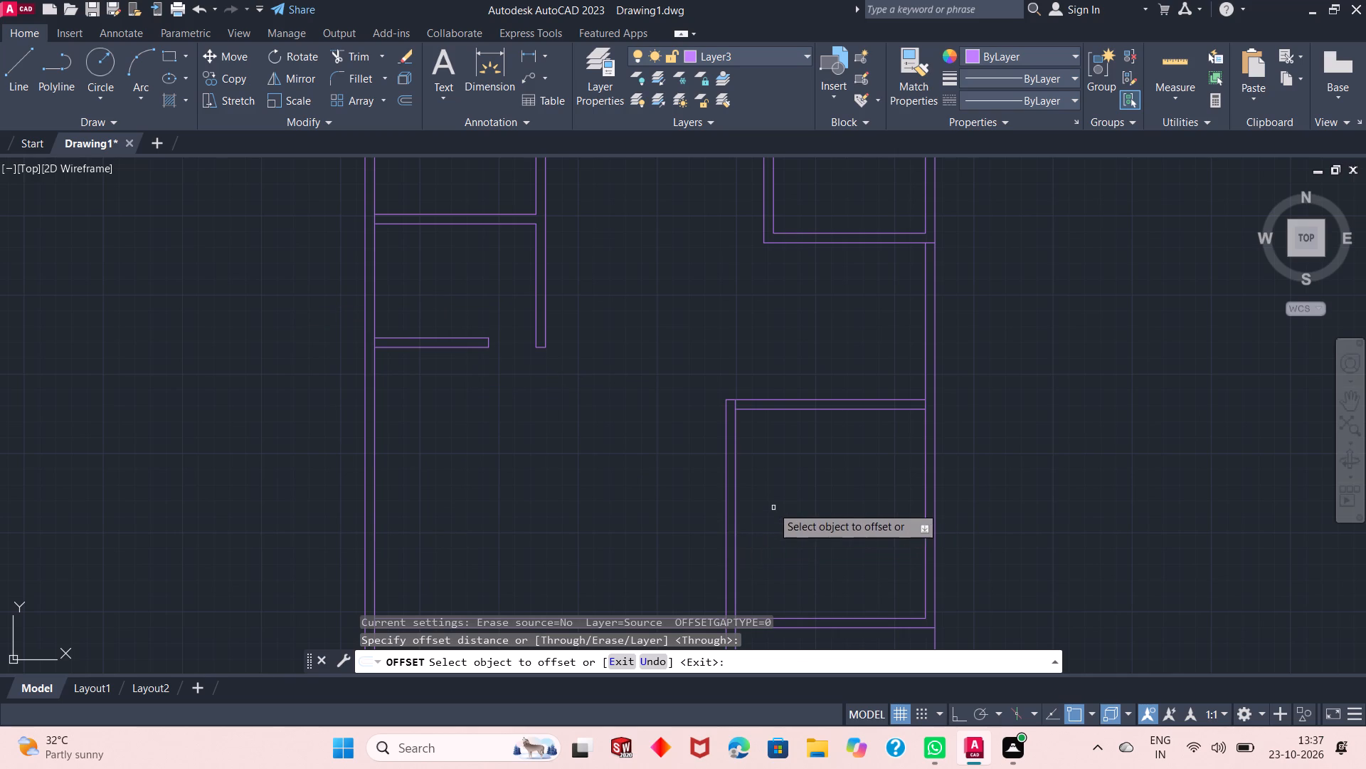
pyautogui.click(733, 459)
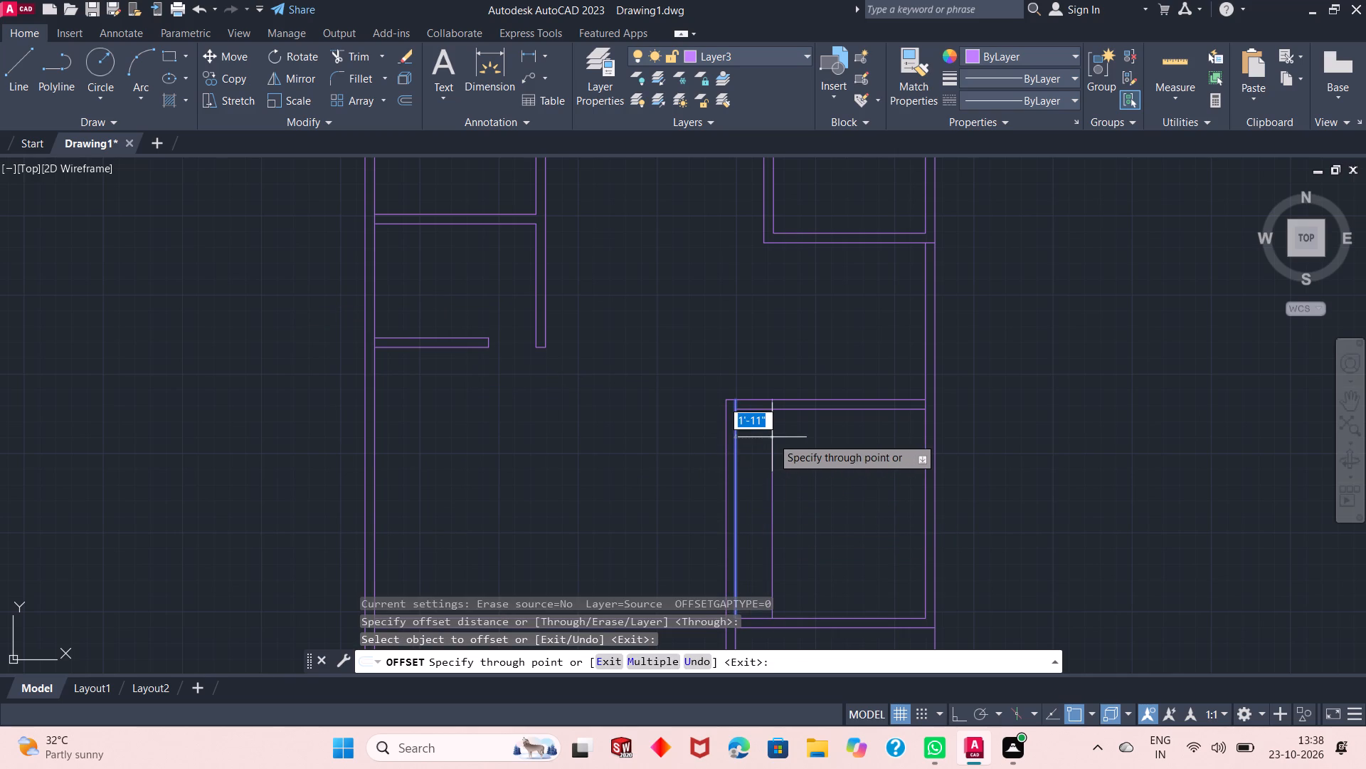
pyautogui.write('2\'6"')
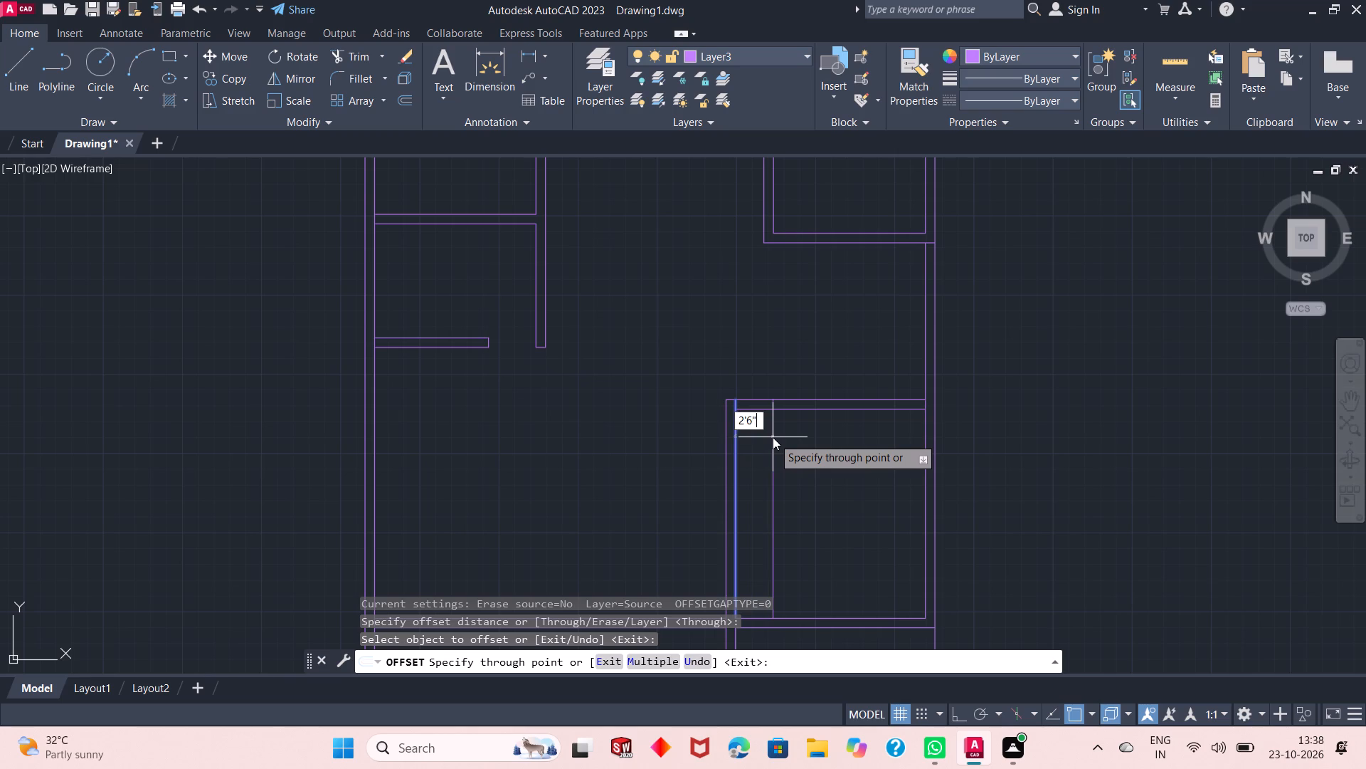
pyautogui.press('Return')
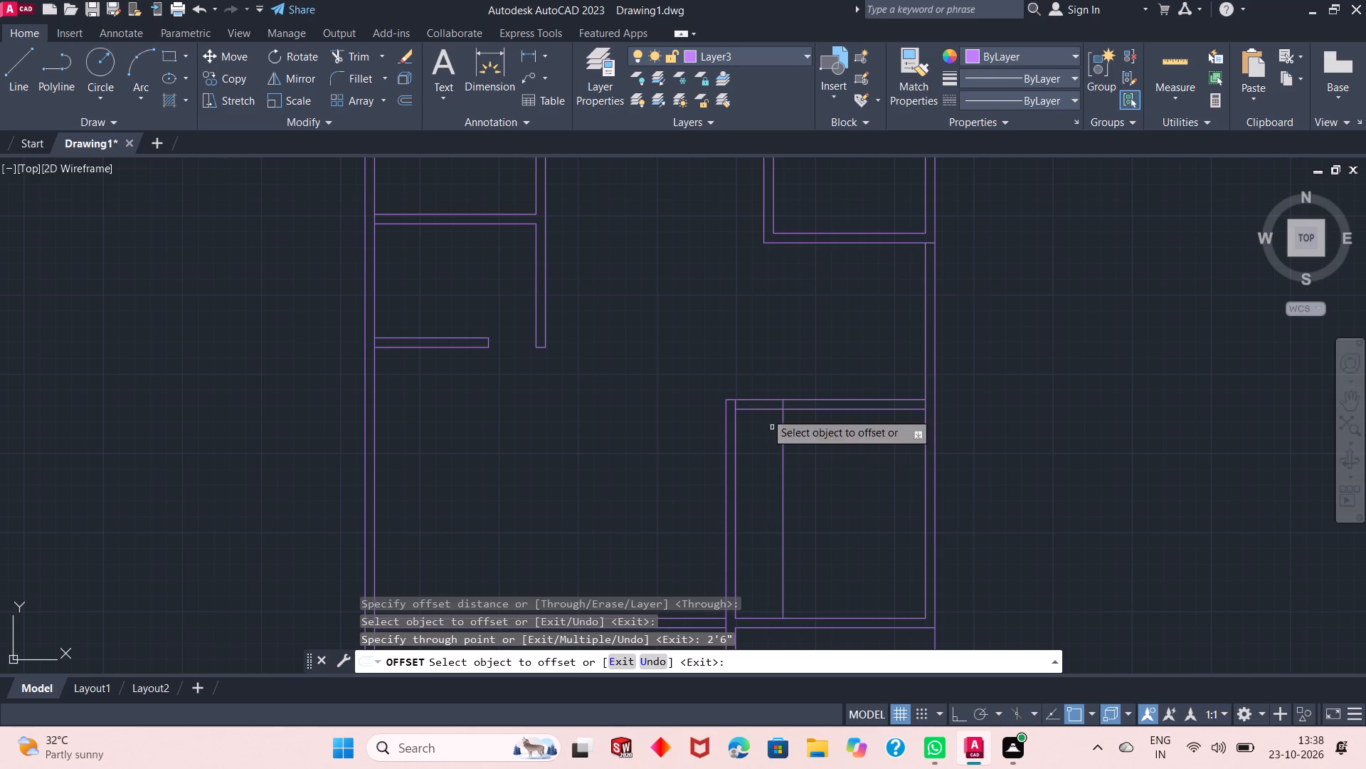
# Trim the offset line and the top partition of the lower-right room to open a 2'6" doorway beside its left wall.
pyautogui.click(345, 52)
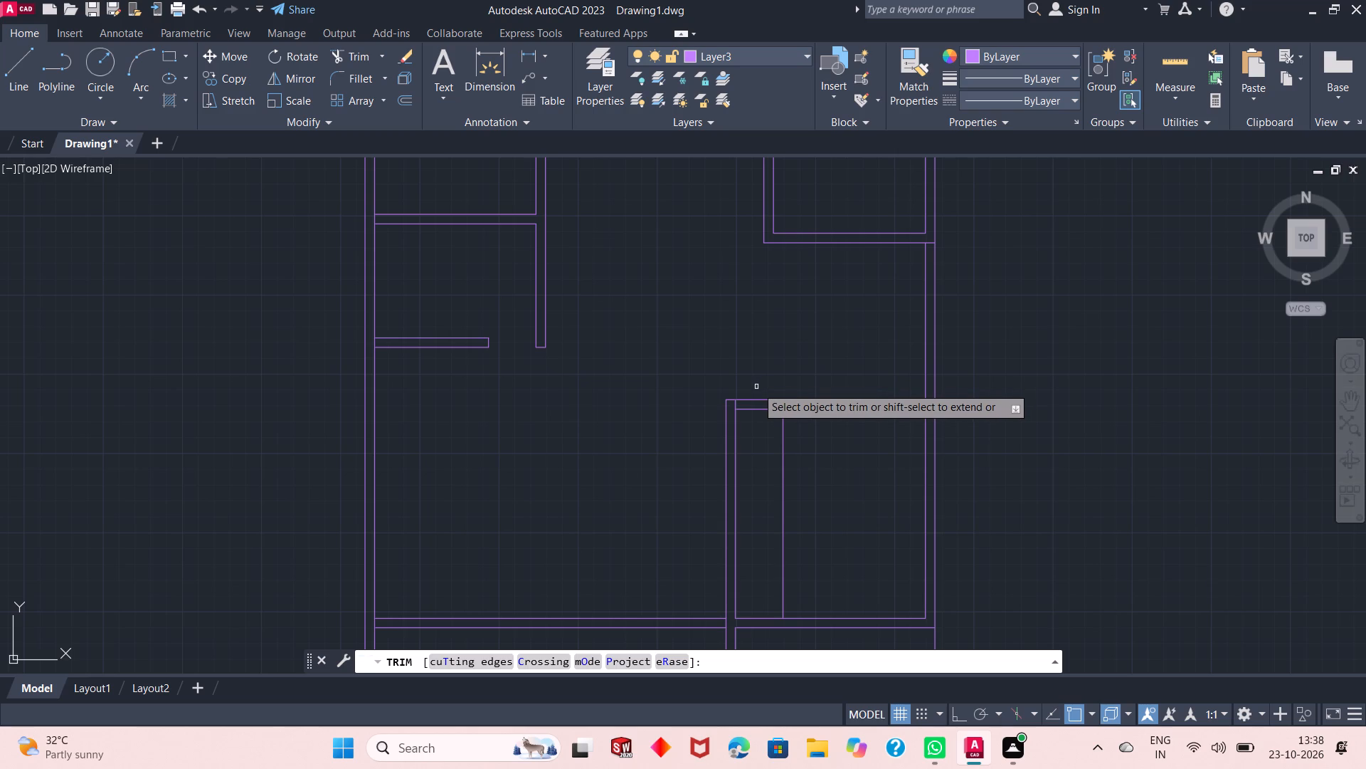
pyautogui.moveTo(701, 427); pyautogui.dragTo(645, 491, button='right')
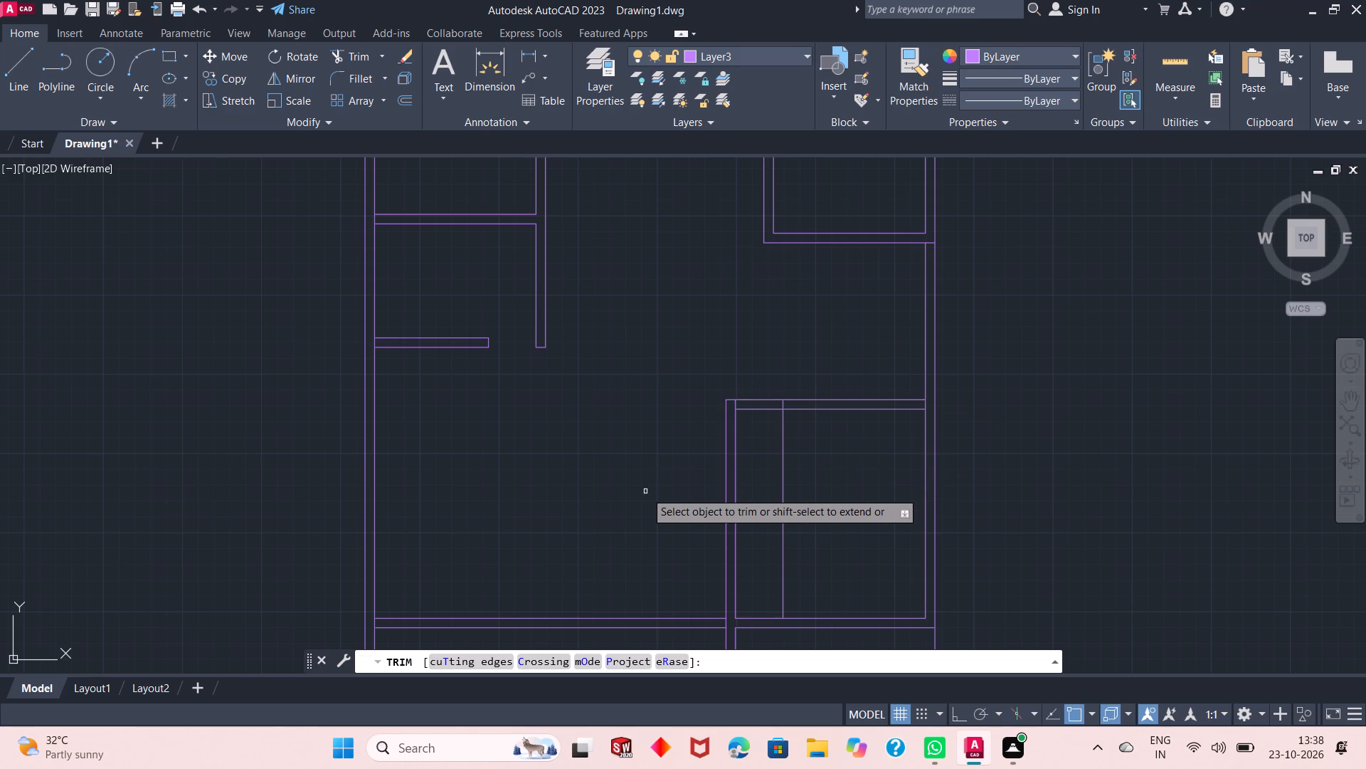
pyautogui.moveTo(645, 491); pyautogui.dragTo(615, 530, button='right')
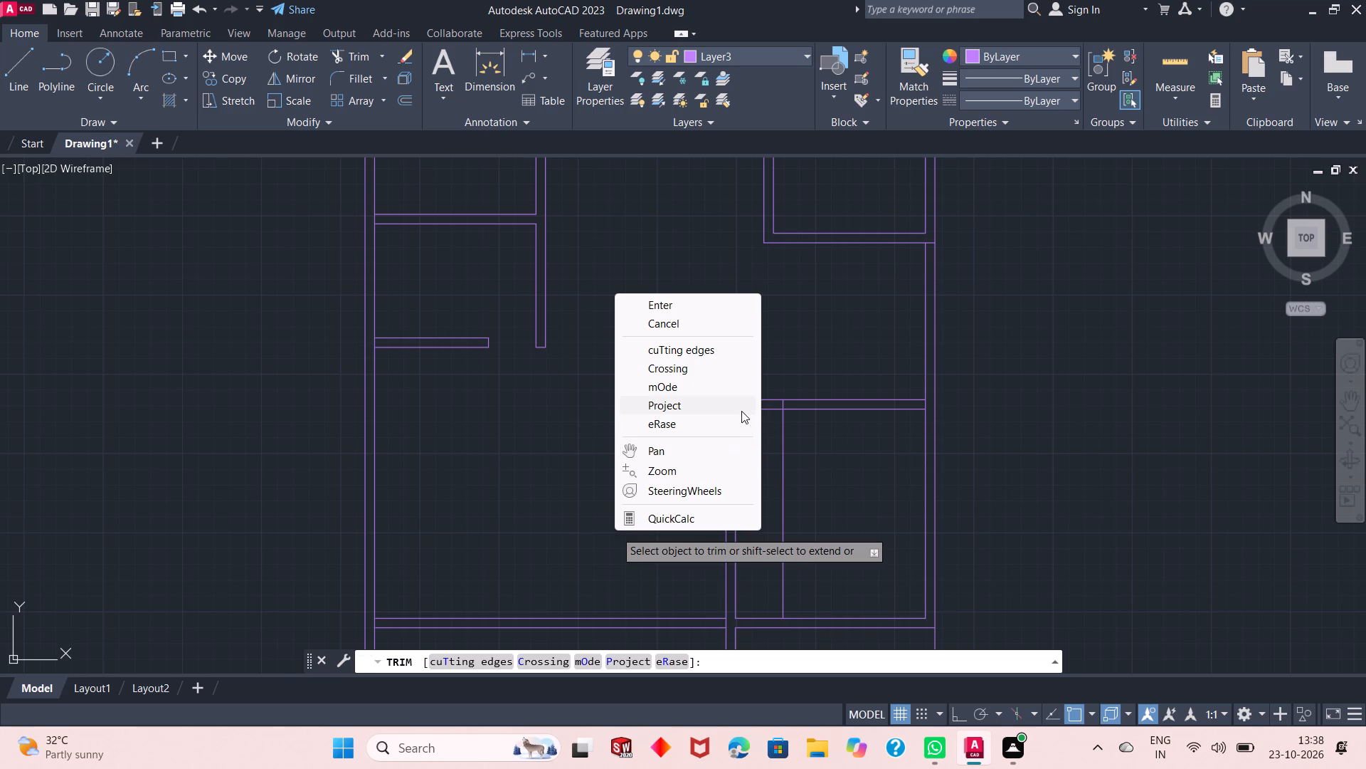
pyautogui.press('Escape')
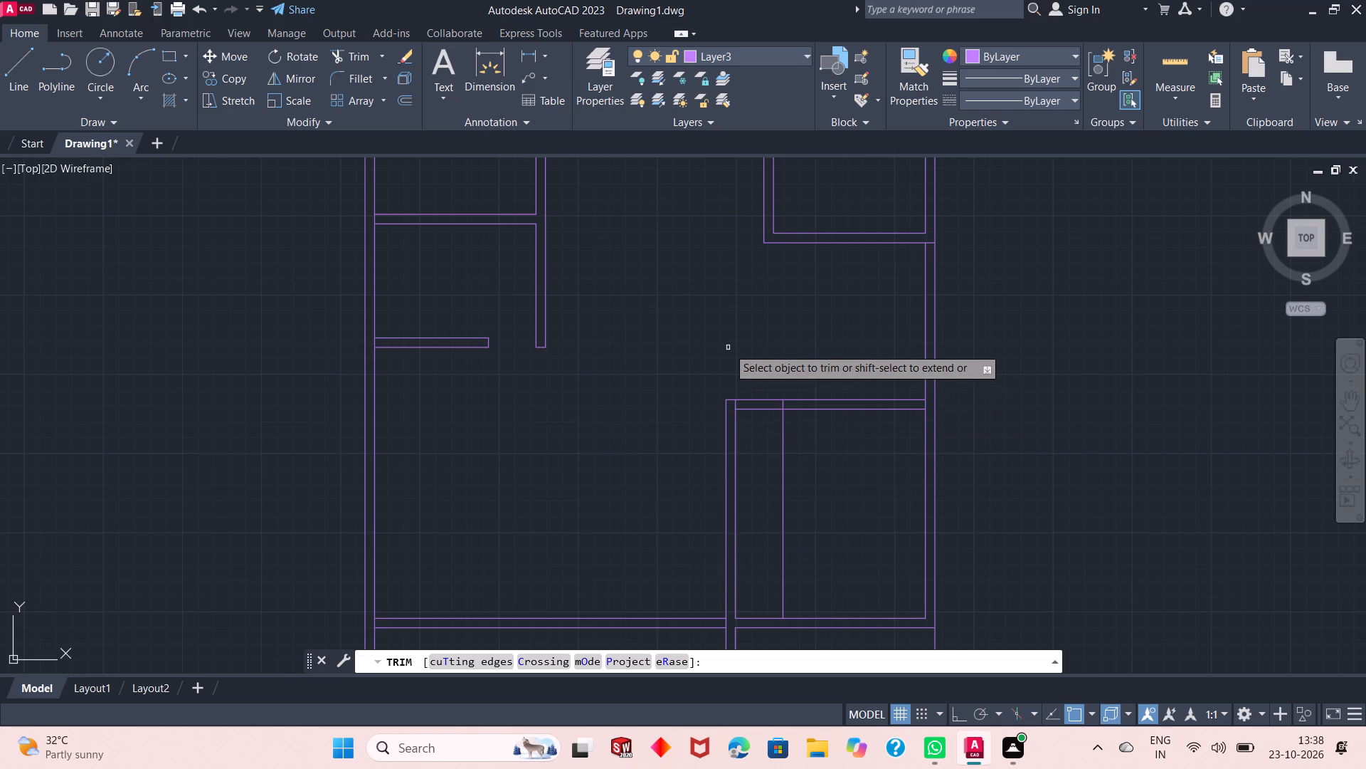
pyautogui.moveTo(755, 389); pyautogui.dragTo(800, 454)
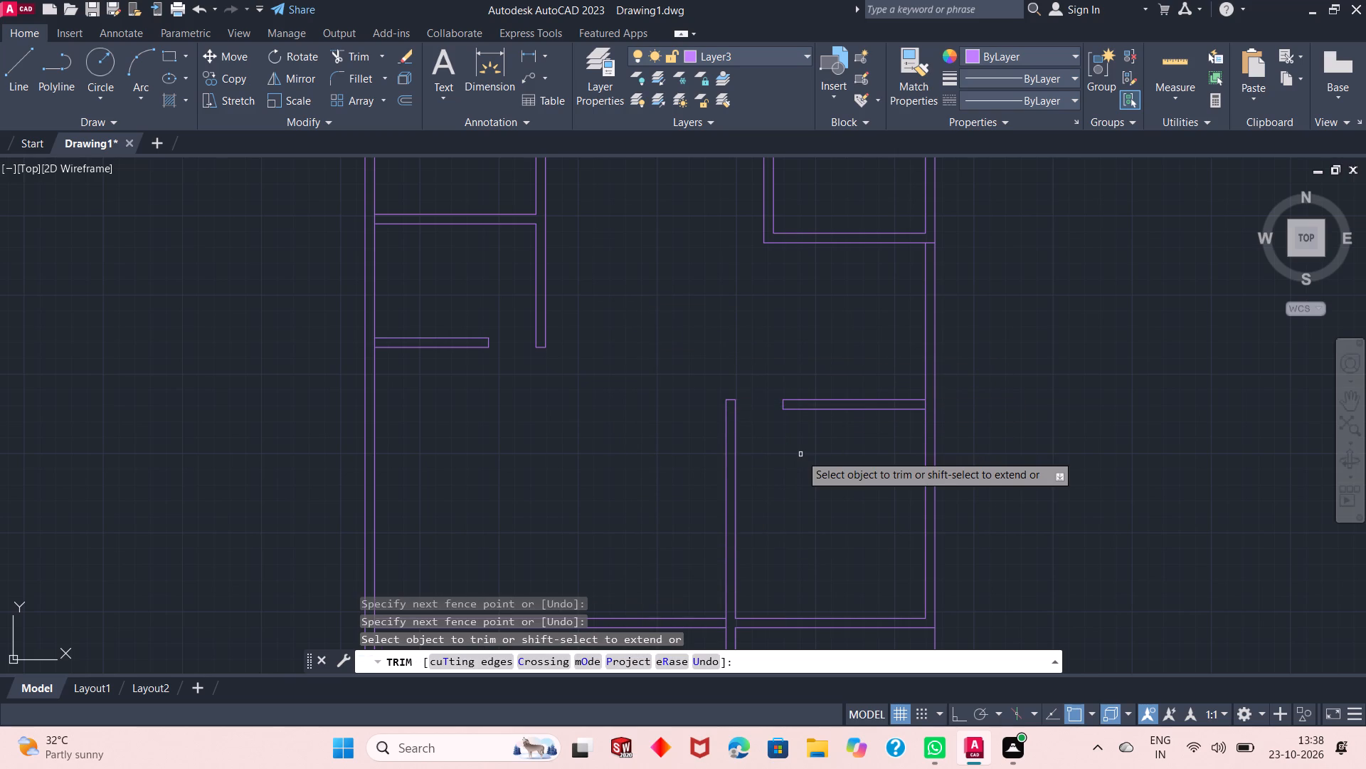
pyautogui.rightClick(978, 370)
pyautogui.click(1015, 380)
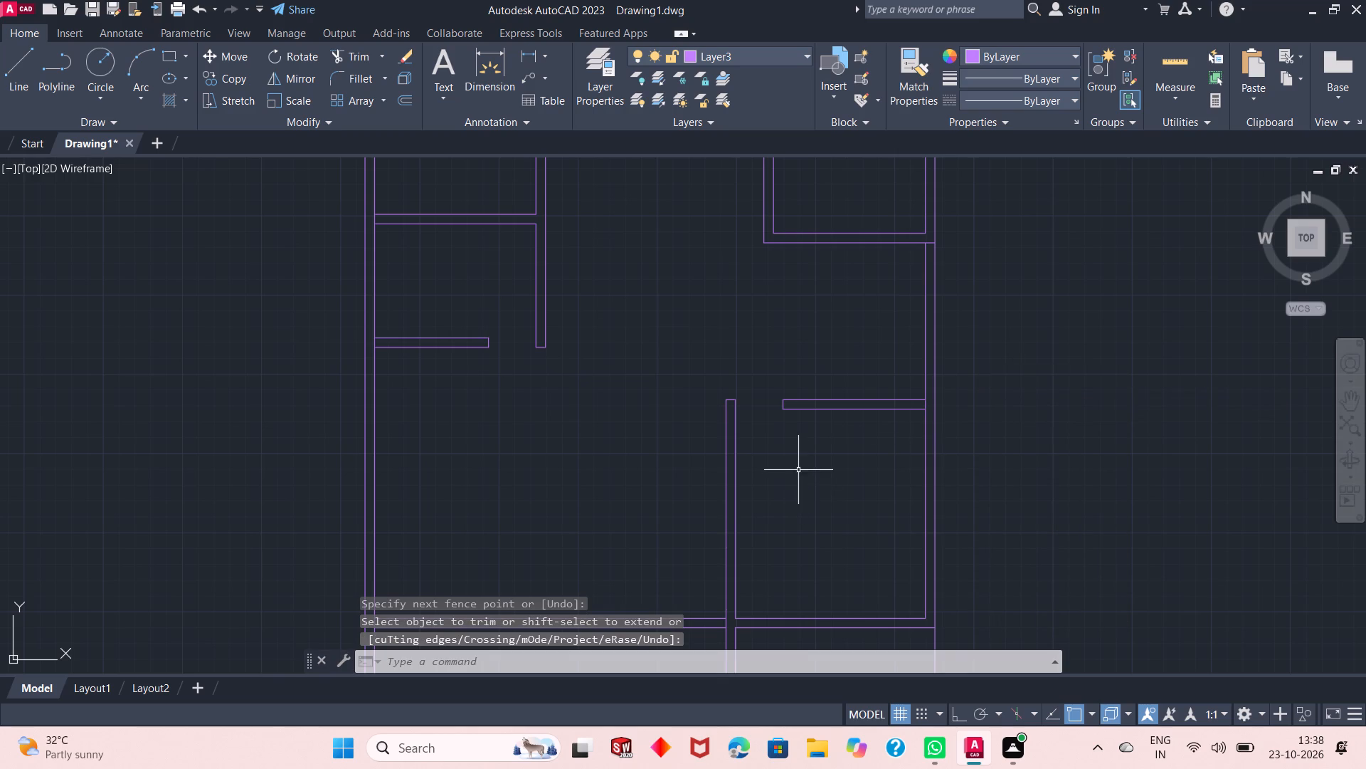
# Offset the outer line of the lower-right room's left wall 2'6" to the left, across the bottom-left horizontal partition.
pyautogui.scroll(-1, 798, 470)
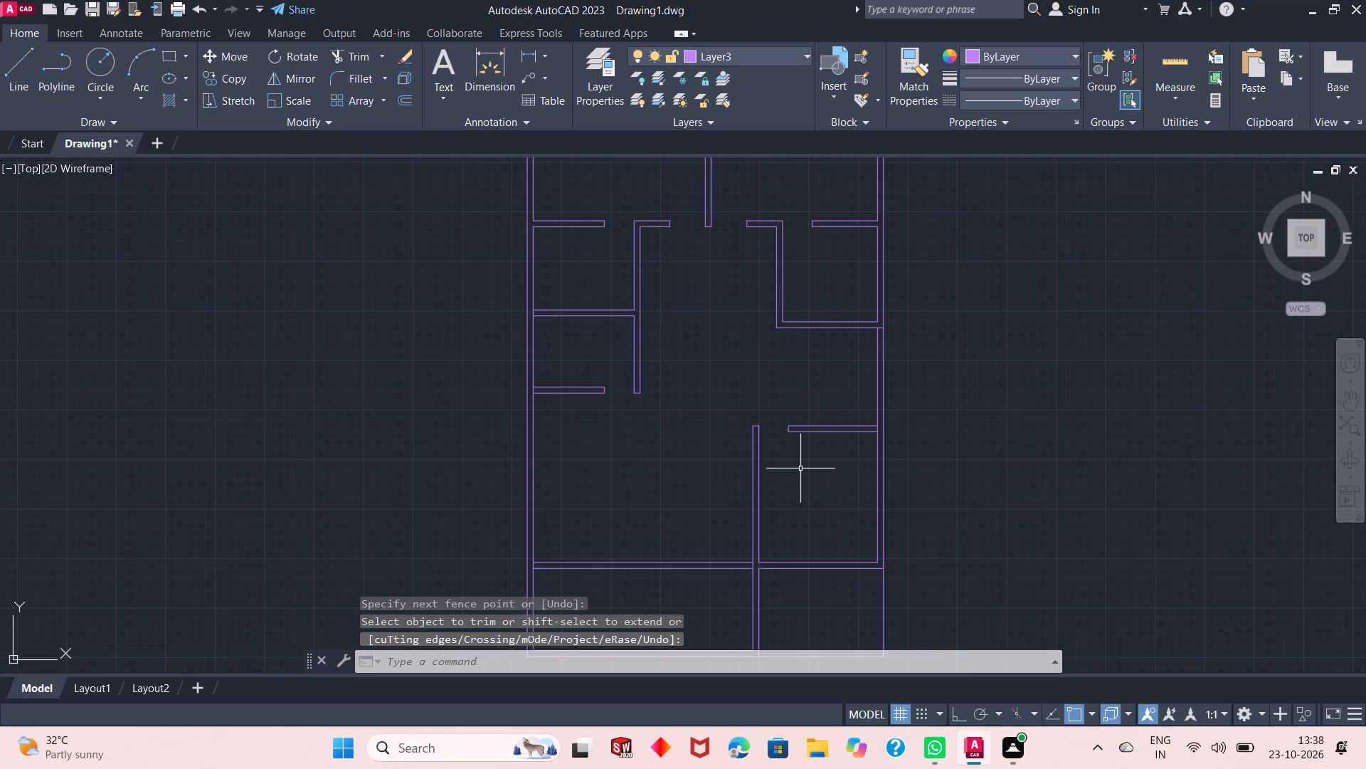
pyautogui.scroll(-1, 801, 456)
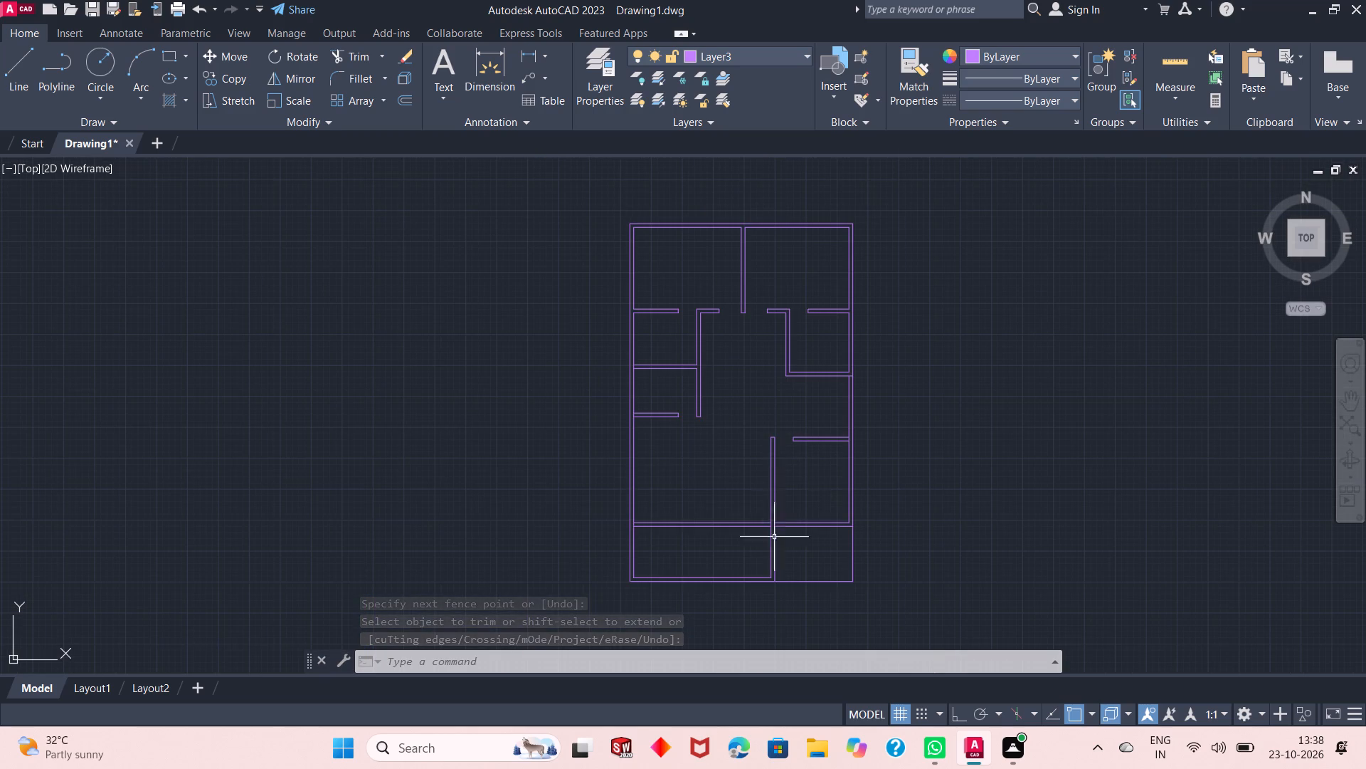
pyautogui.scroll(2, 768, 528)
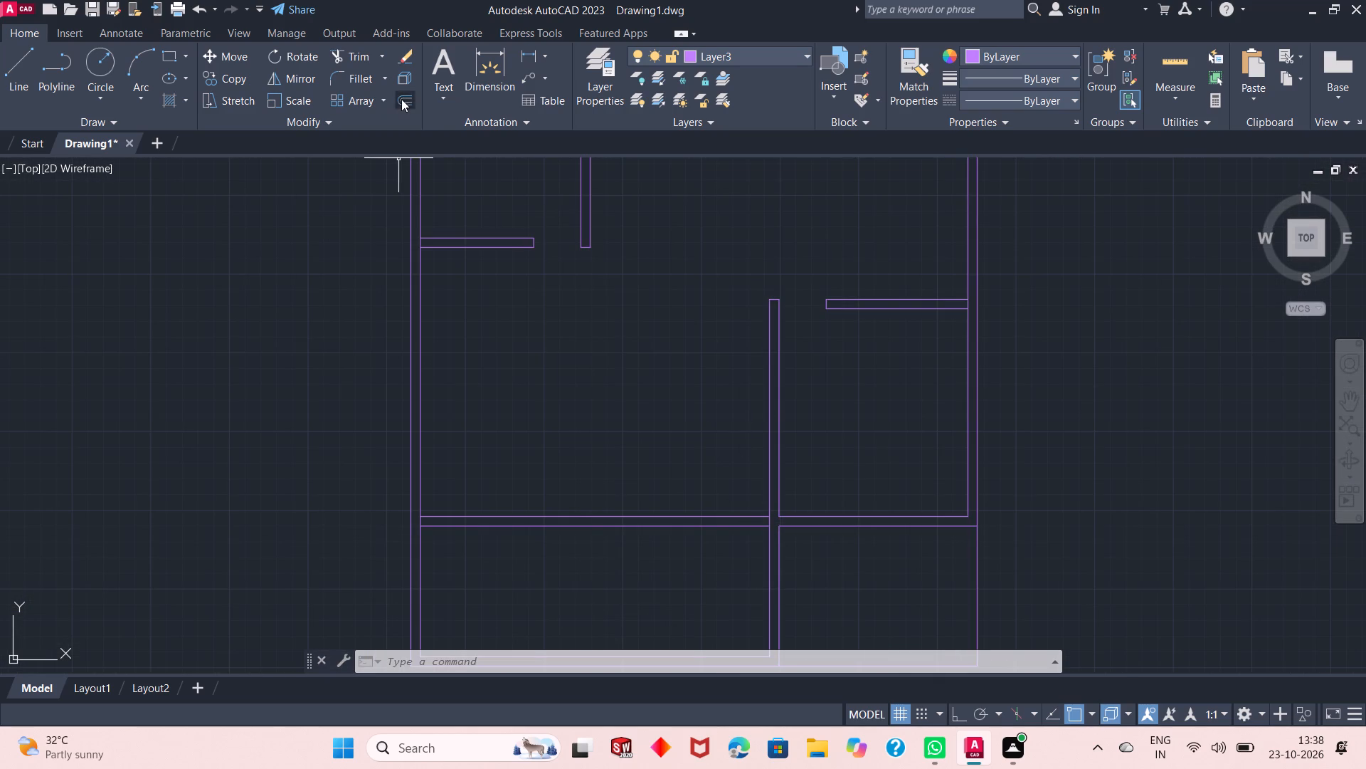
pyautogui.click(401, 99)
pyautogui.rightClick(302, 306)
pyautogui.click(359, 318)
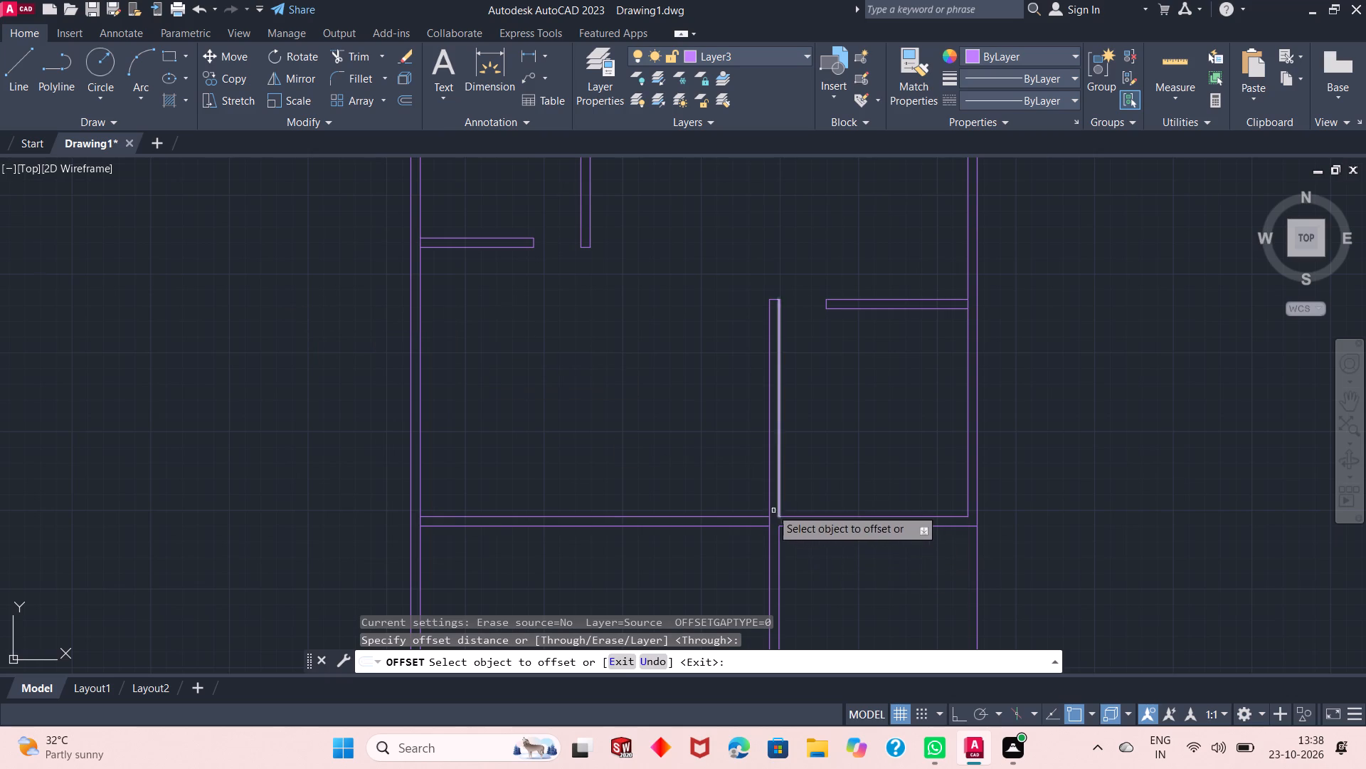
pyautogui.click(769, 506)
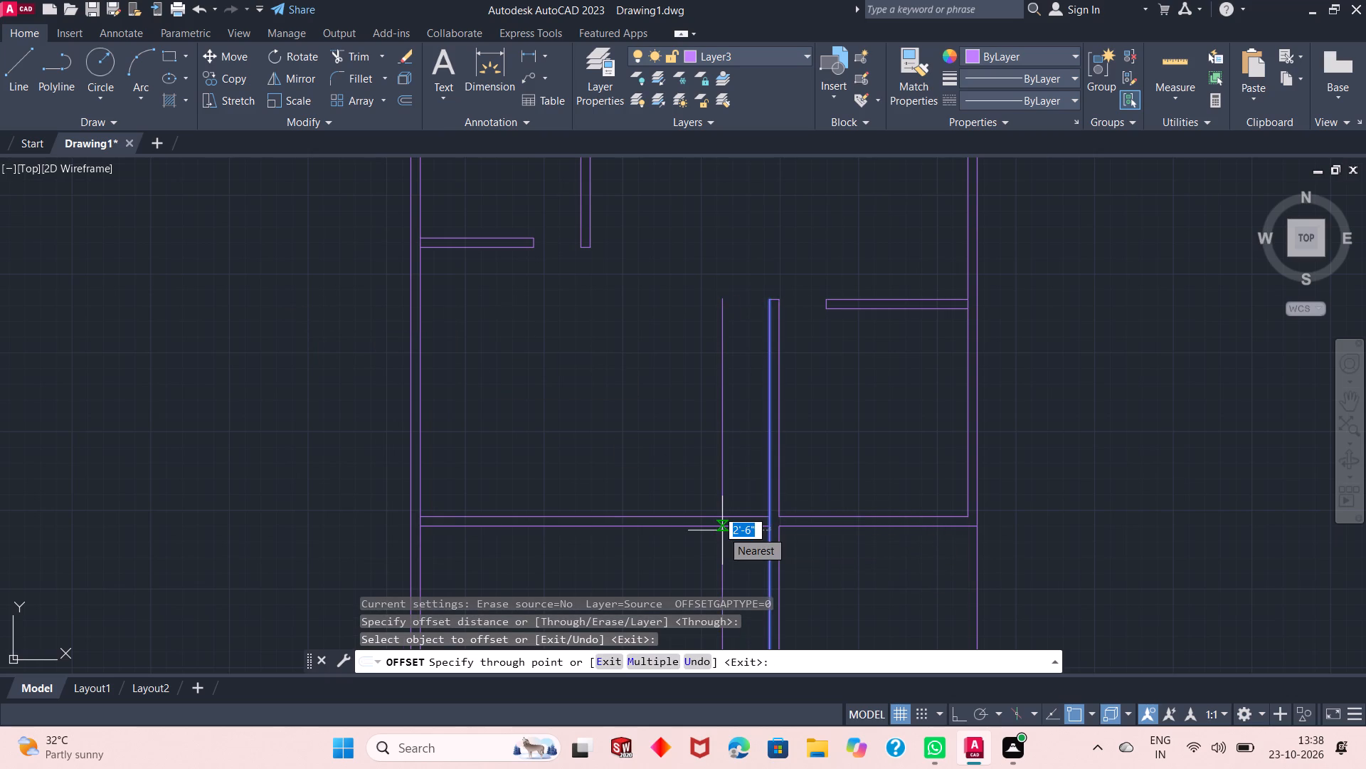
pyautogui.write('2\'6"')
pyautogui.press('Return')
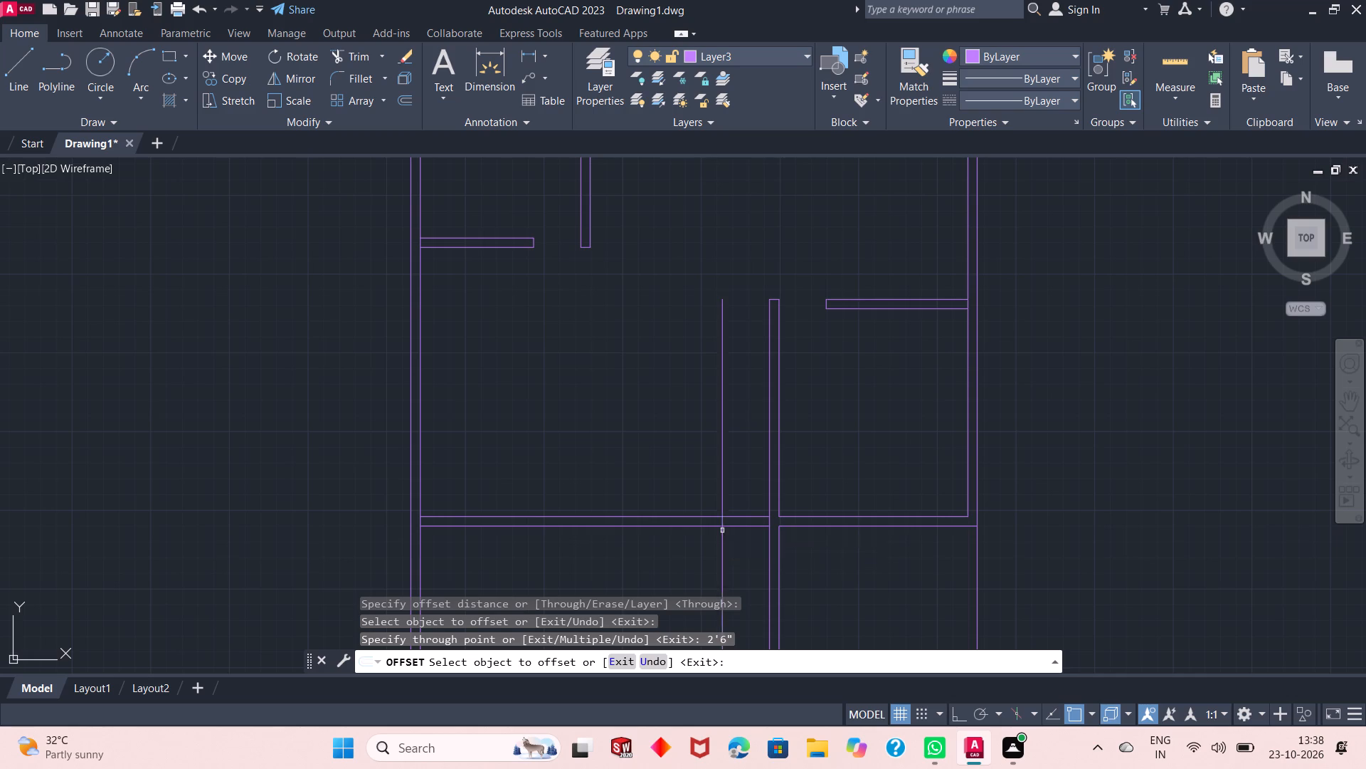
# Offset the new vertical line another 2'6" to the left.
pyautogui.click(722, 530)
pyautogui.write("2'6")
pyautogui.hotkey('shift', '"')
pyautogui.press('Return')
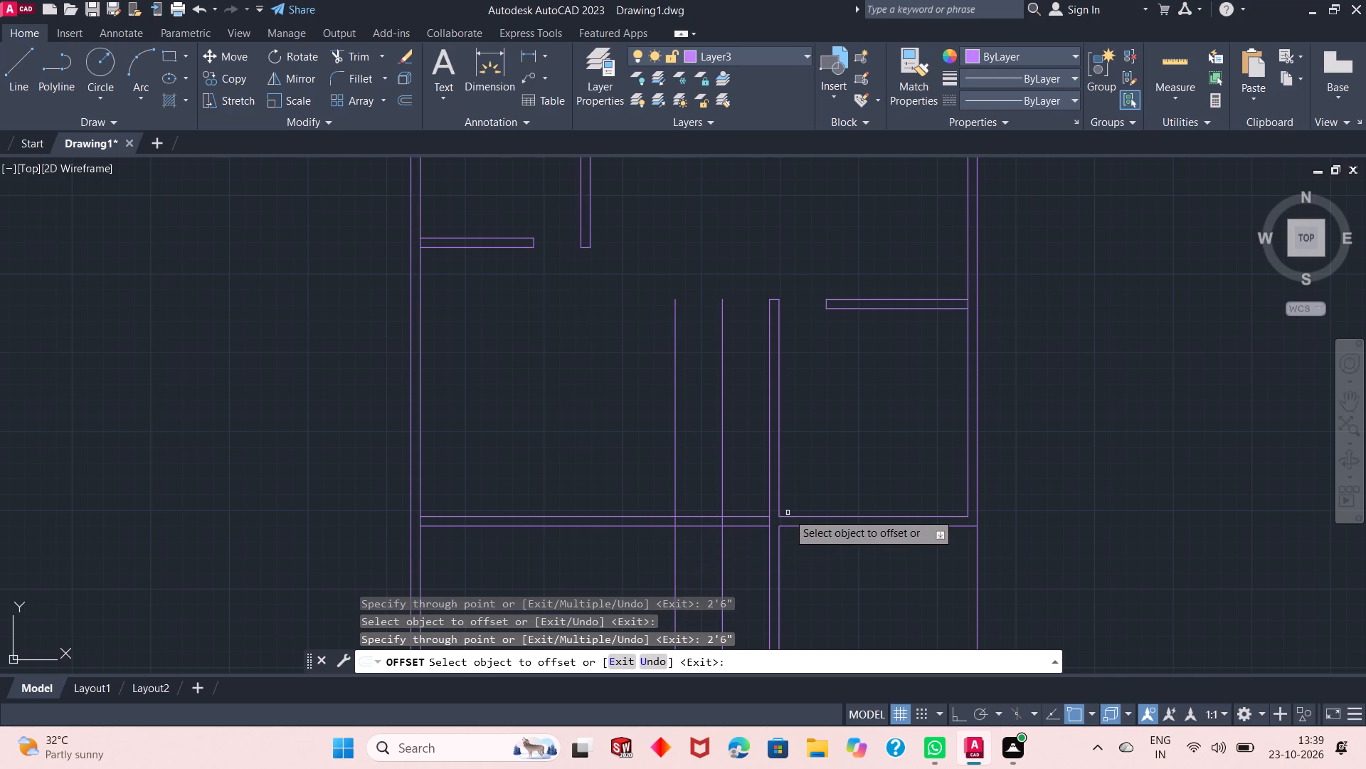
pyautogui.scroll(-1, 790, 513)
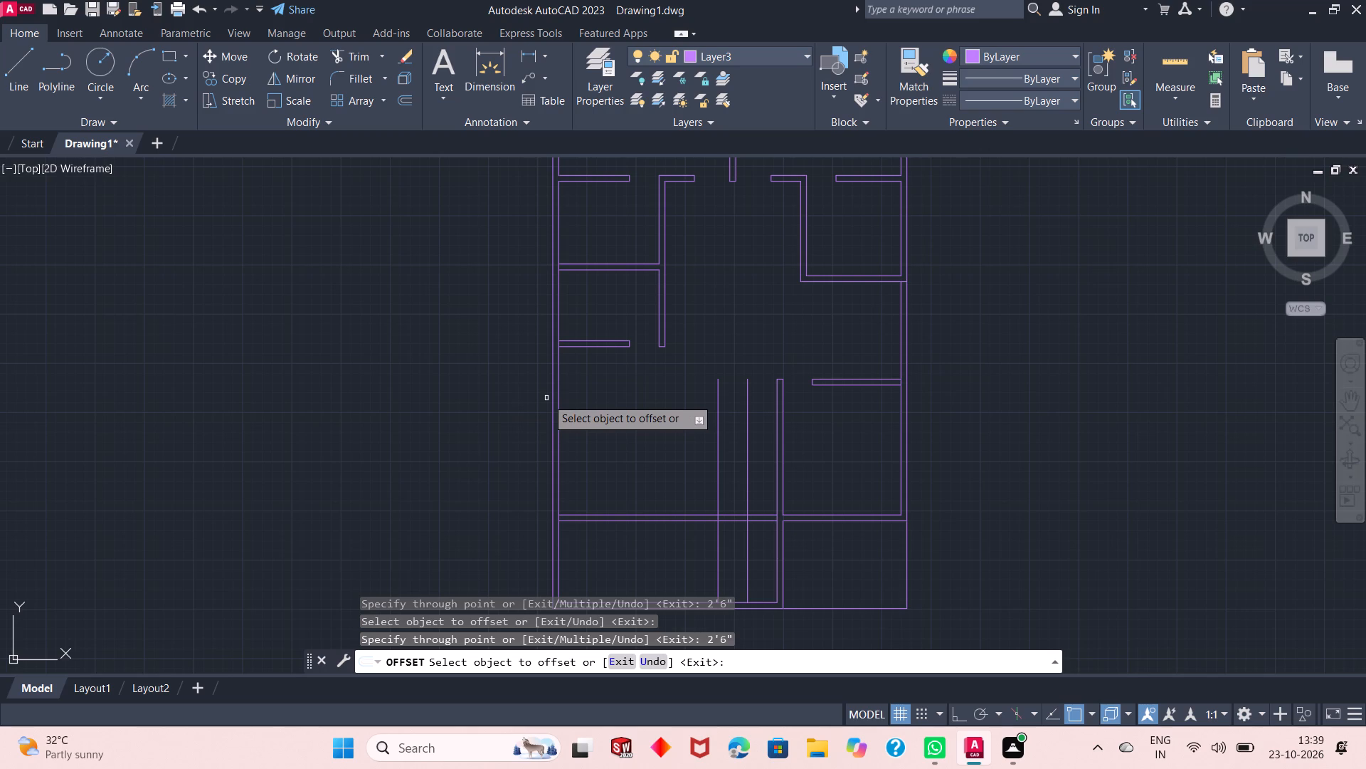
pyautogui.rightClick(446, 351)
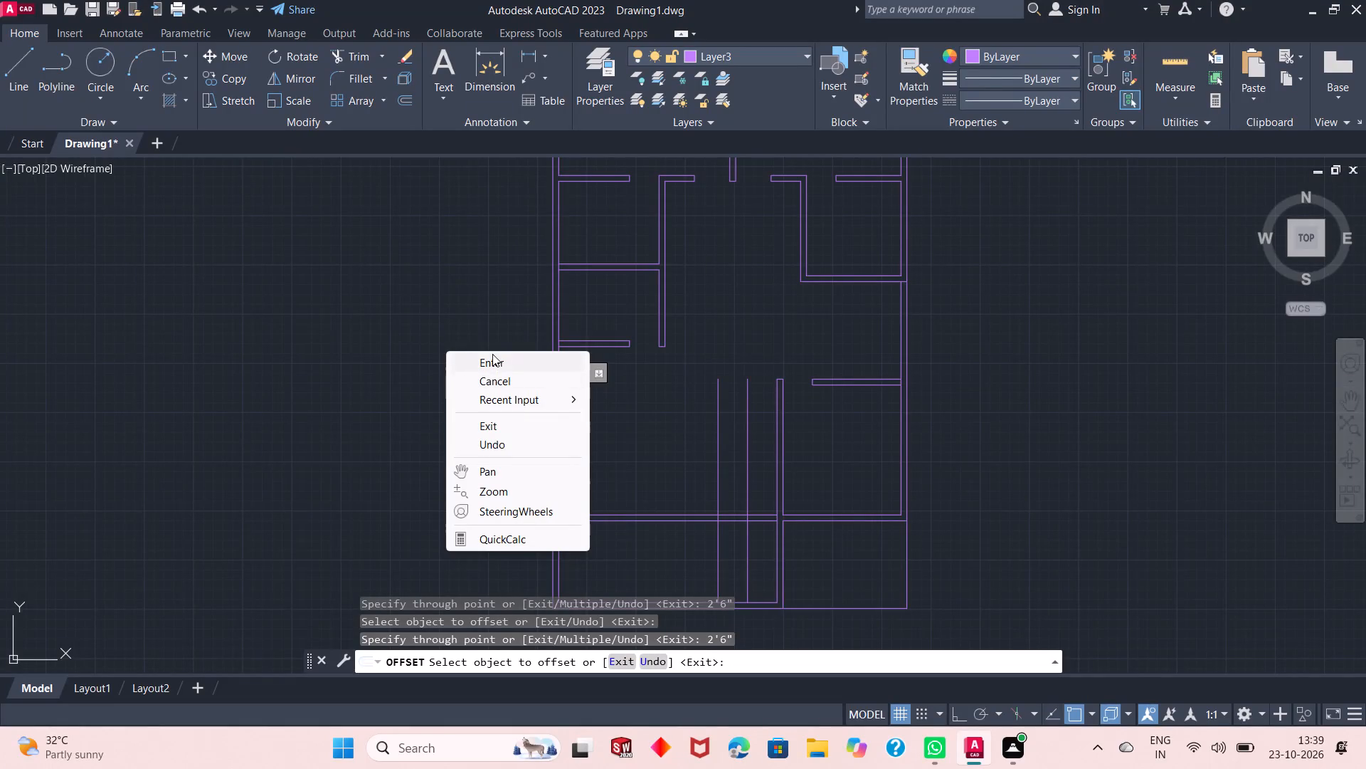
pyautogui.click(525, 361)
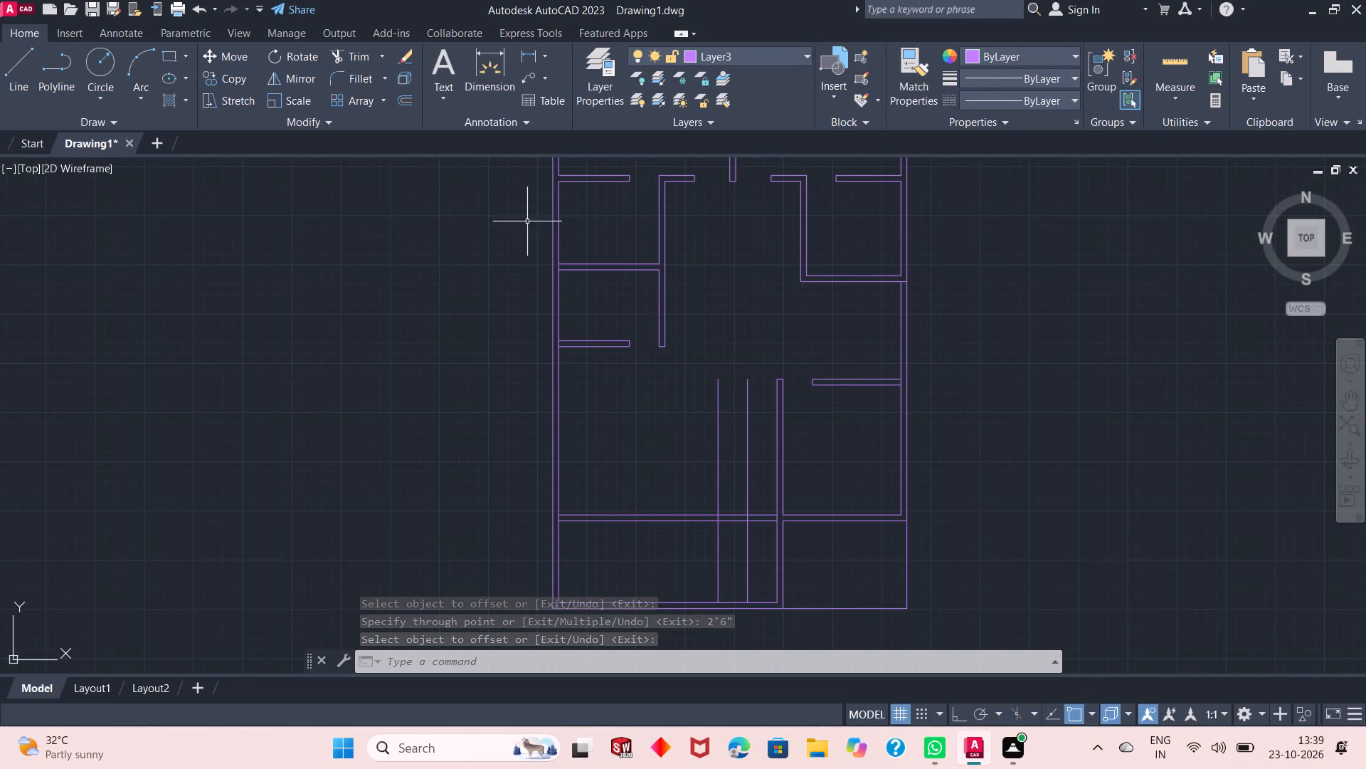
# Trim the bottom-left horizontal partition from the vertical wall to the farther offset line, and trim that line to the partition's thickness.
pyautogui.click(349, 49)
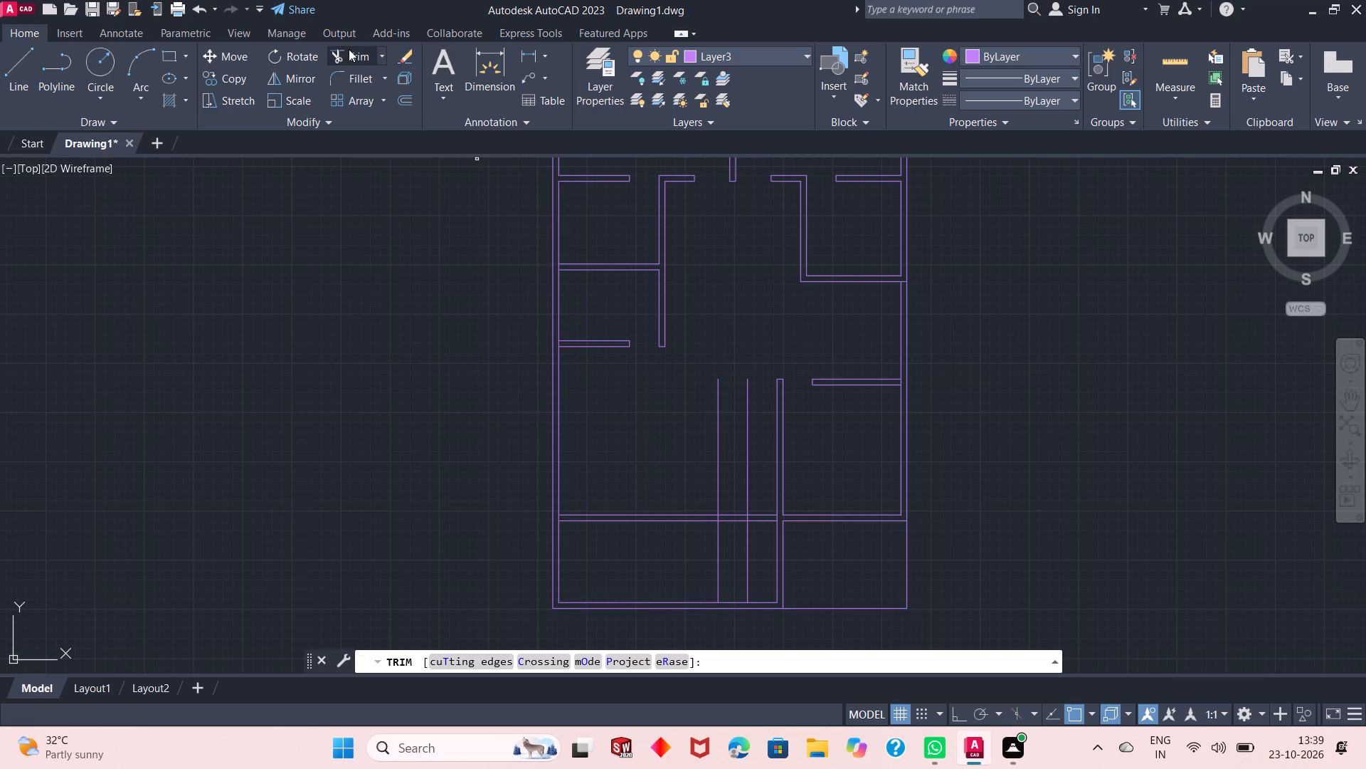
pyautogui.scroll(2, 748, 565)
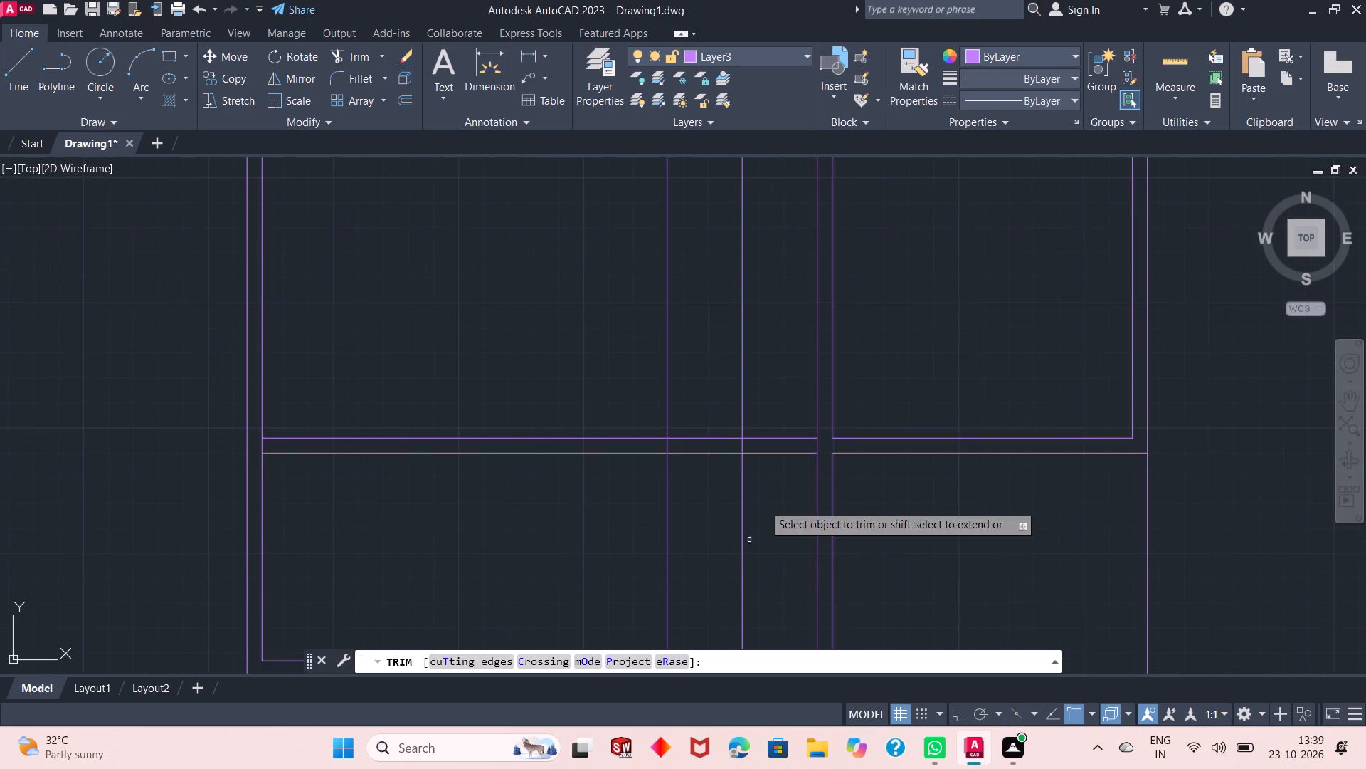
pyautogui.moveTo(780, 384); pyautogui.dragTo(784, 503)
pyautogui.moveTo(706, 403); pyautogui.dragTo(711, 516)
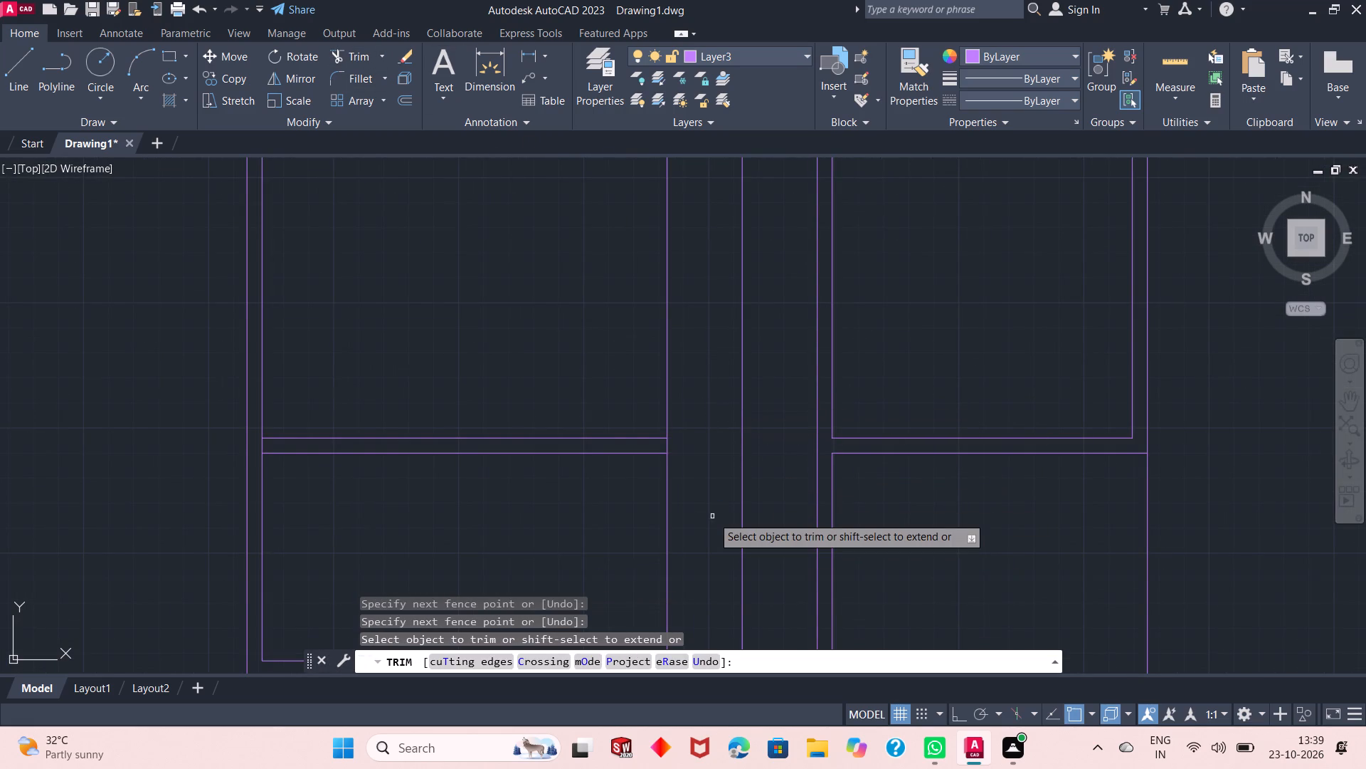
pyautogui.click(761, 513)
pyautogui.click(756, 513)
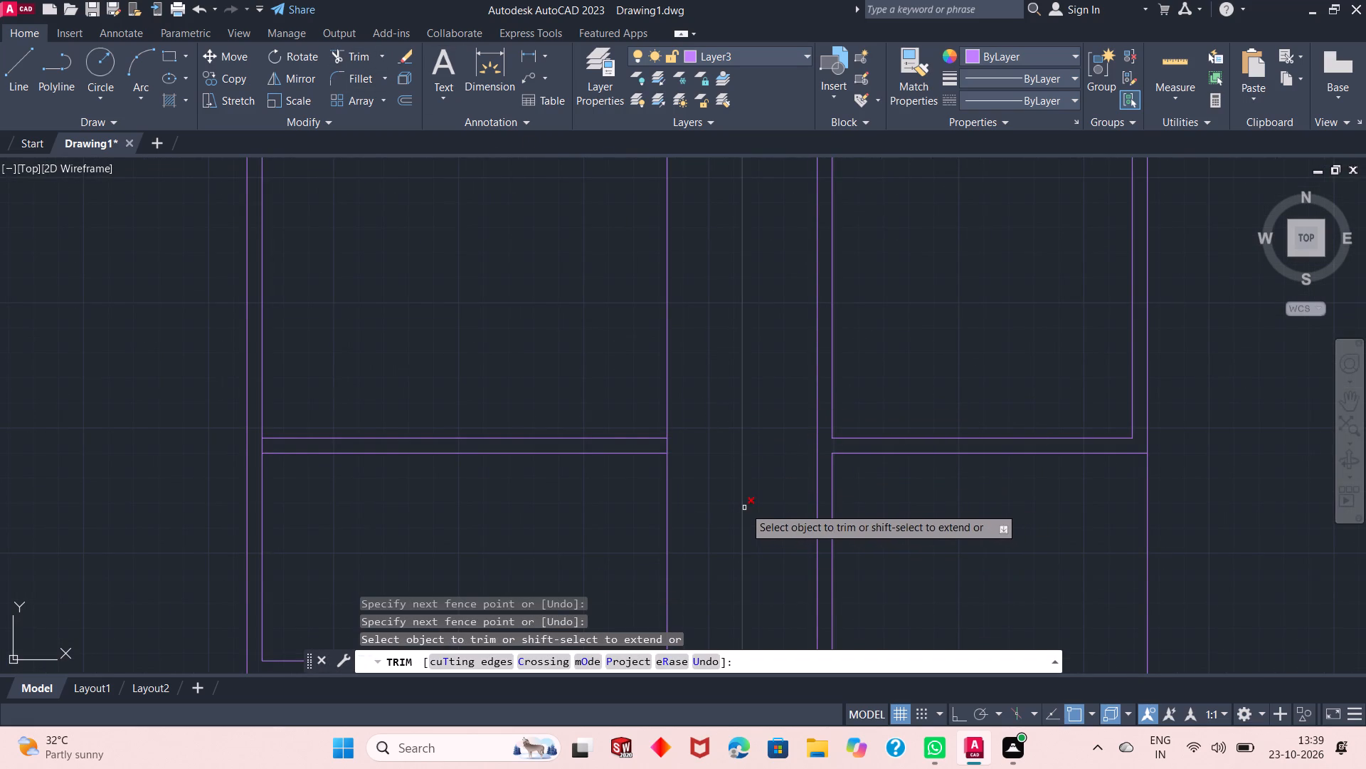
pyautogui.click(665, 514)
pyautogui.click(645, 391)
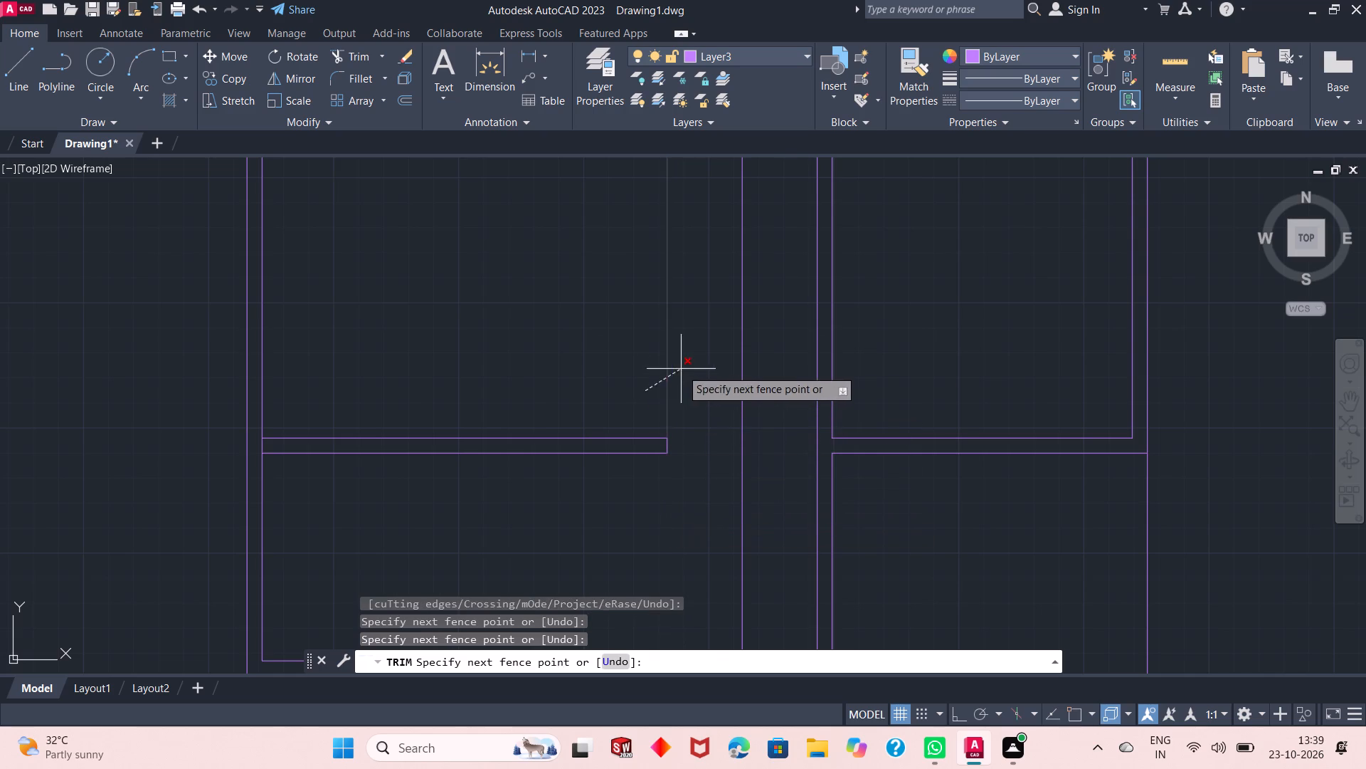
pyautogui.click(681, 369)
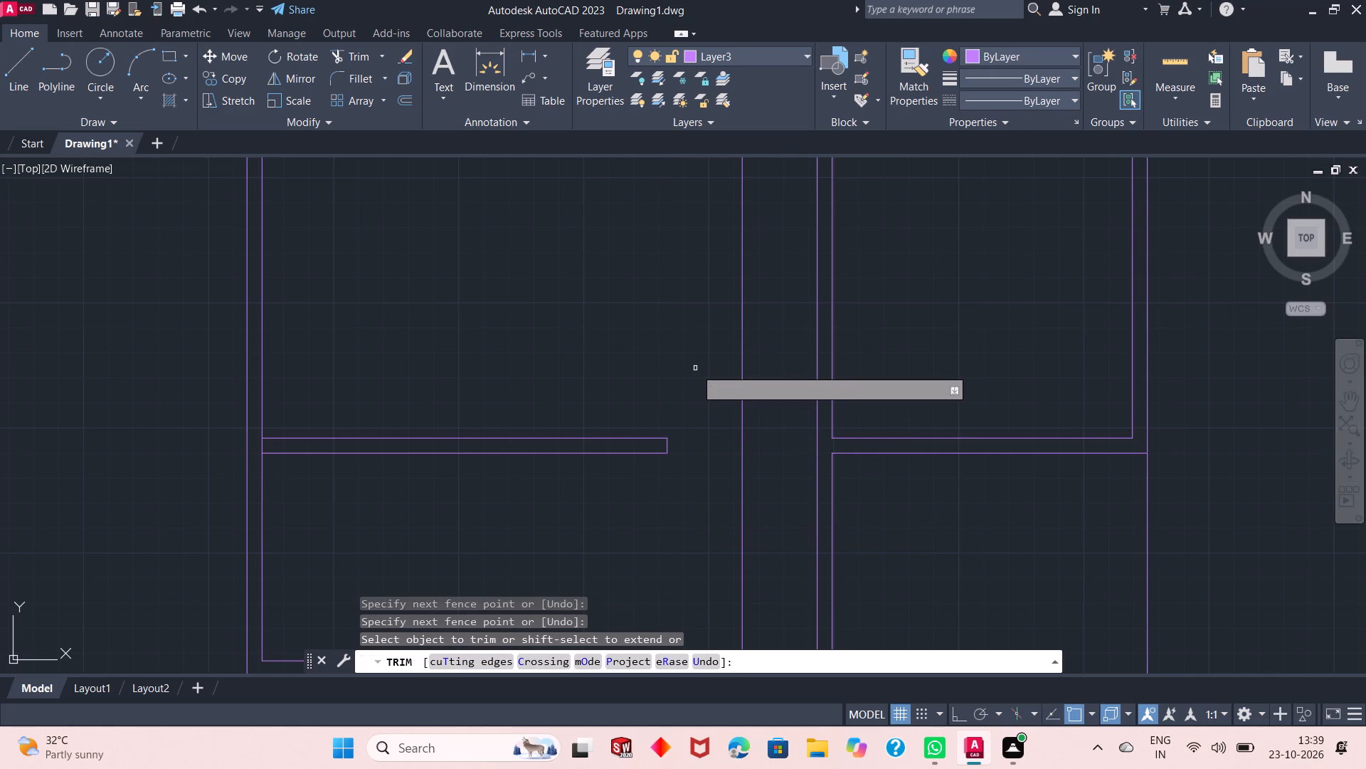
pyautogui.press('Escape')
pyautogui.press('Escape')
pyautogui.press('Escape')
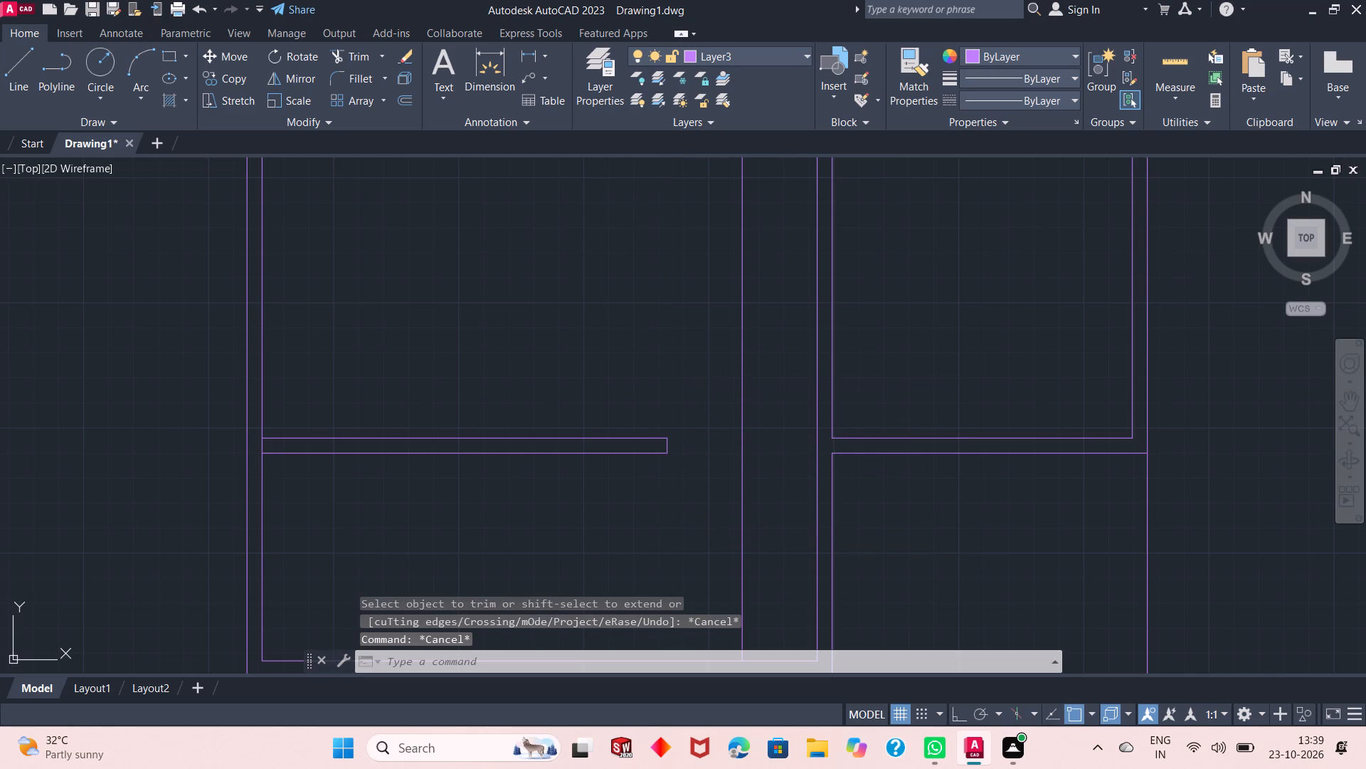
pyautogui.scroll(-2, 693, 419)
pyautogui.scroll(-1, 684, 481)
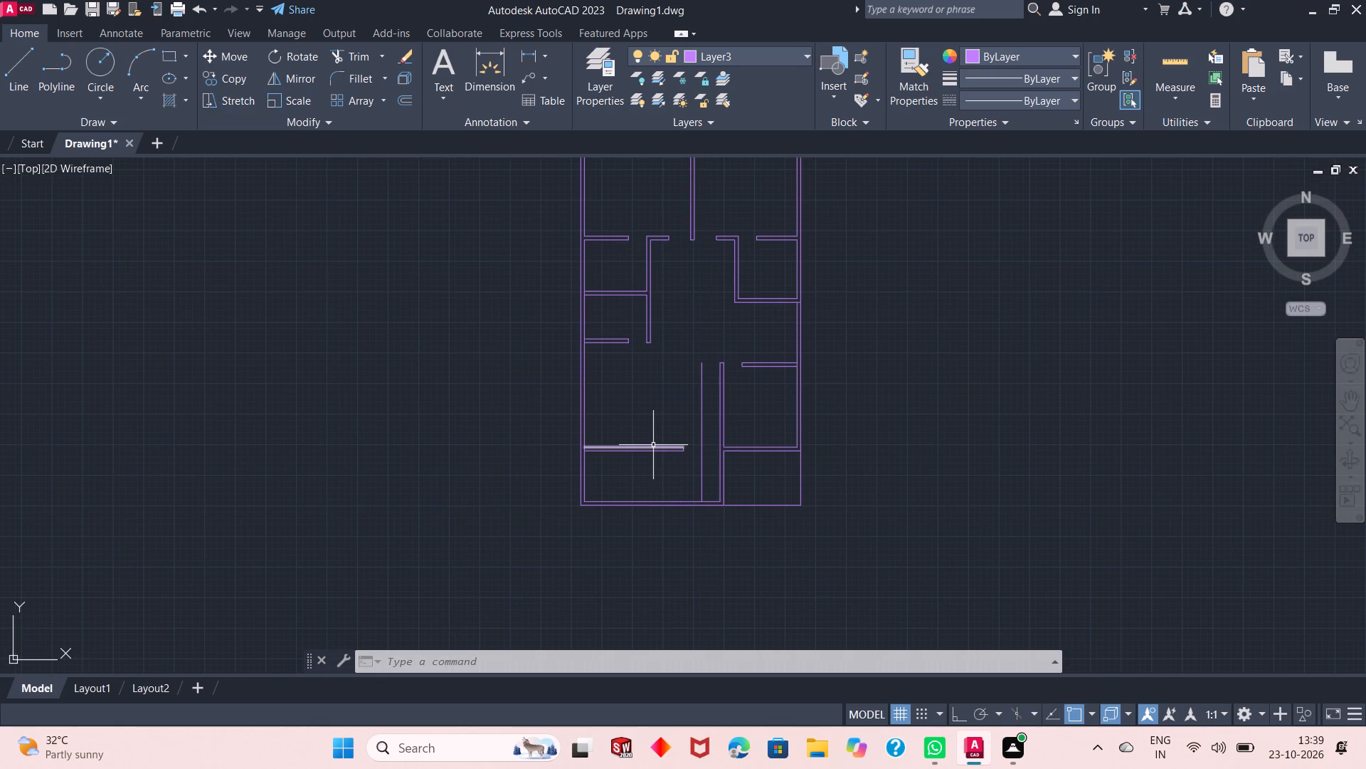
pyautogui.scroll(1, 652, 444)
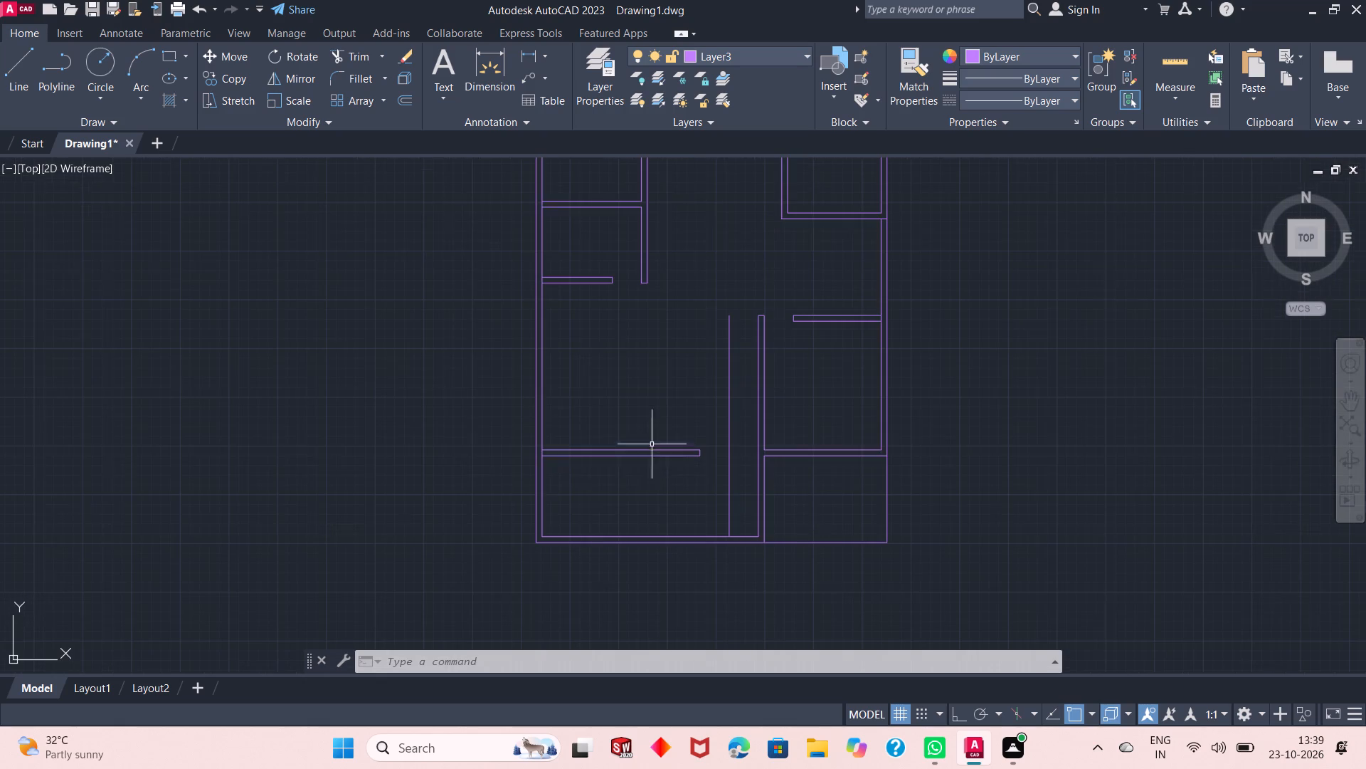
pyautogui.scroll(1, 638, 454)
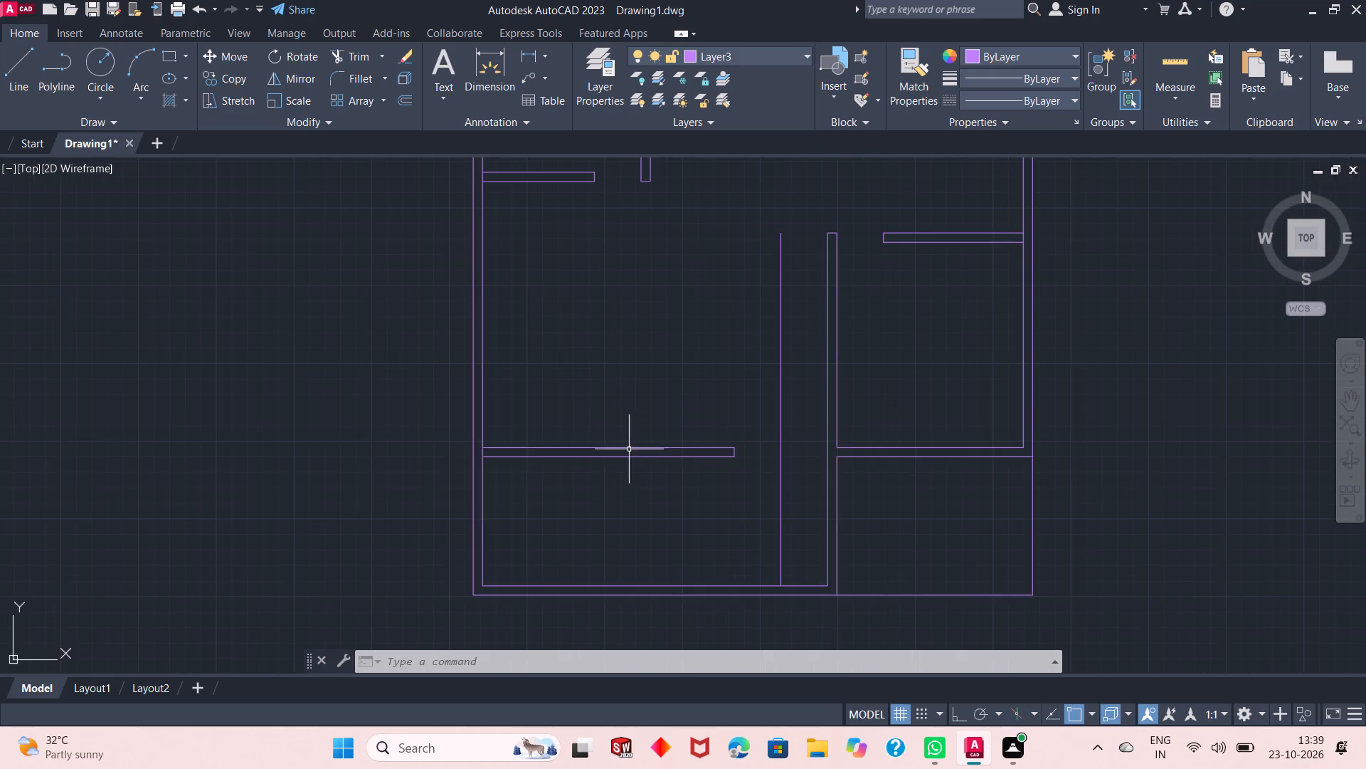
# Trim the left exterior wall's inner line between the two lines of the bottom-left horizontal partition.
pyautogui.scroll(1, 628, 448)
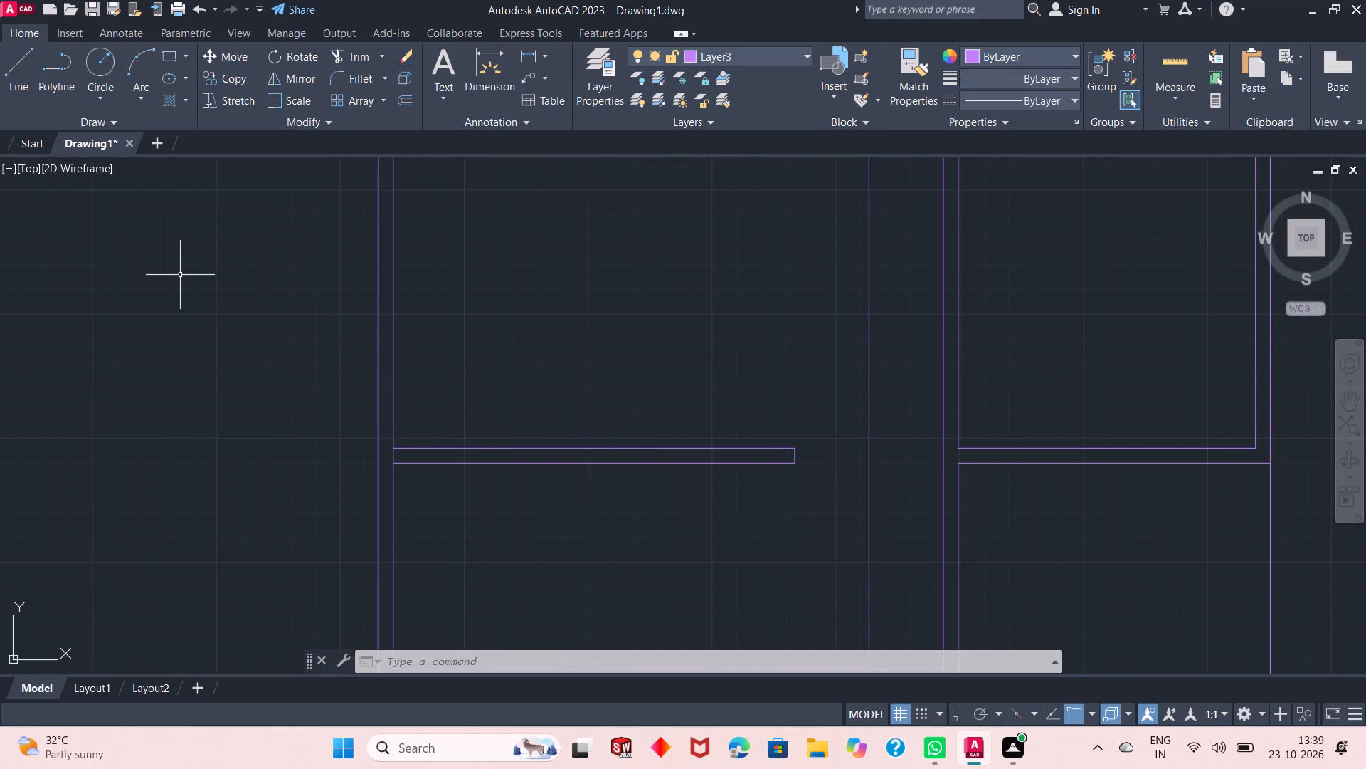
pyautogui.scroll(2, 465, 463)
pyautogui.scroll(-1, 445, 453)
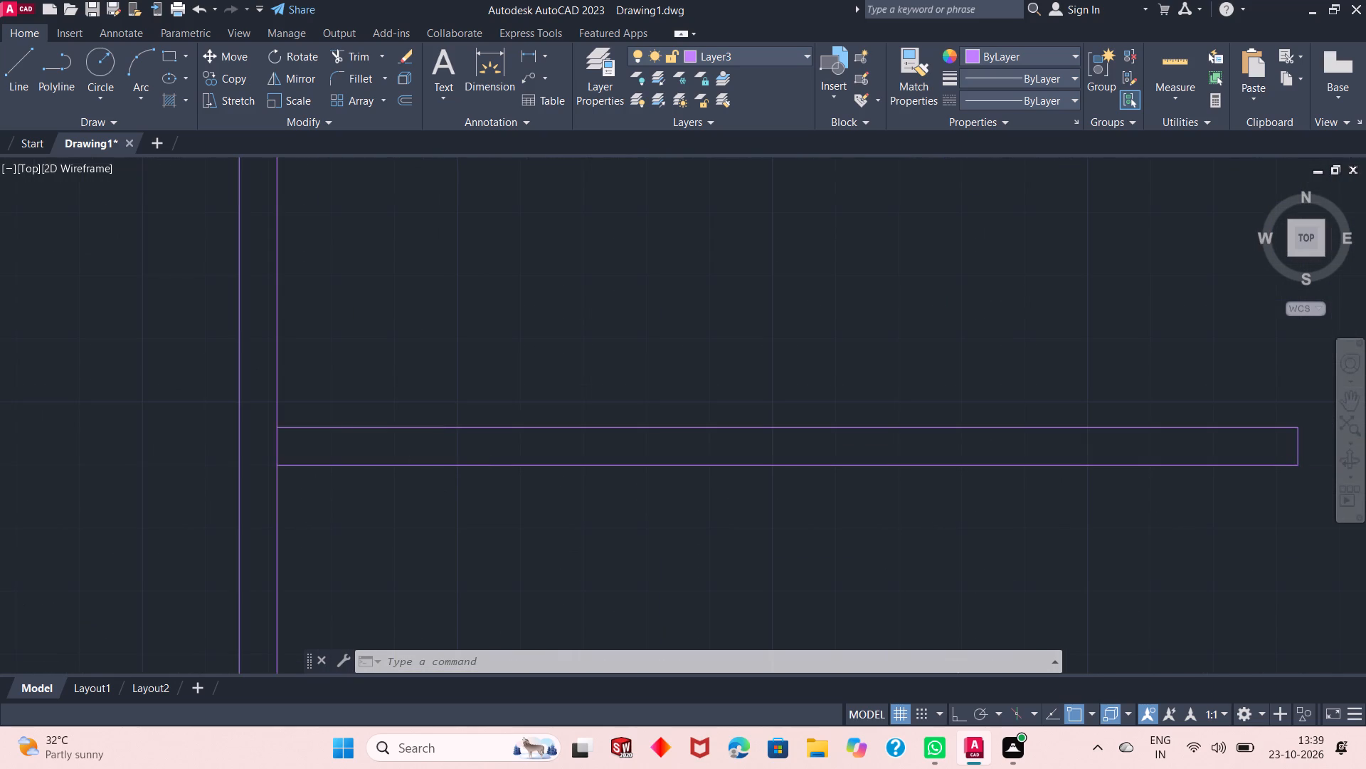
pyautogui.click(334, 51)
pyautogui.scroll(1, 357, 438)
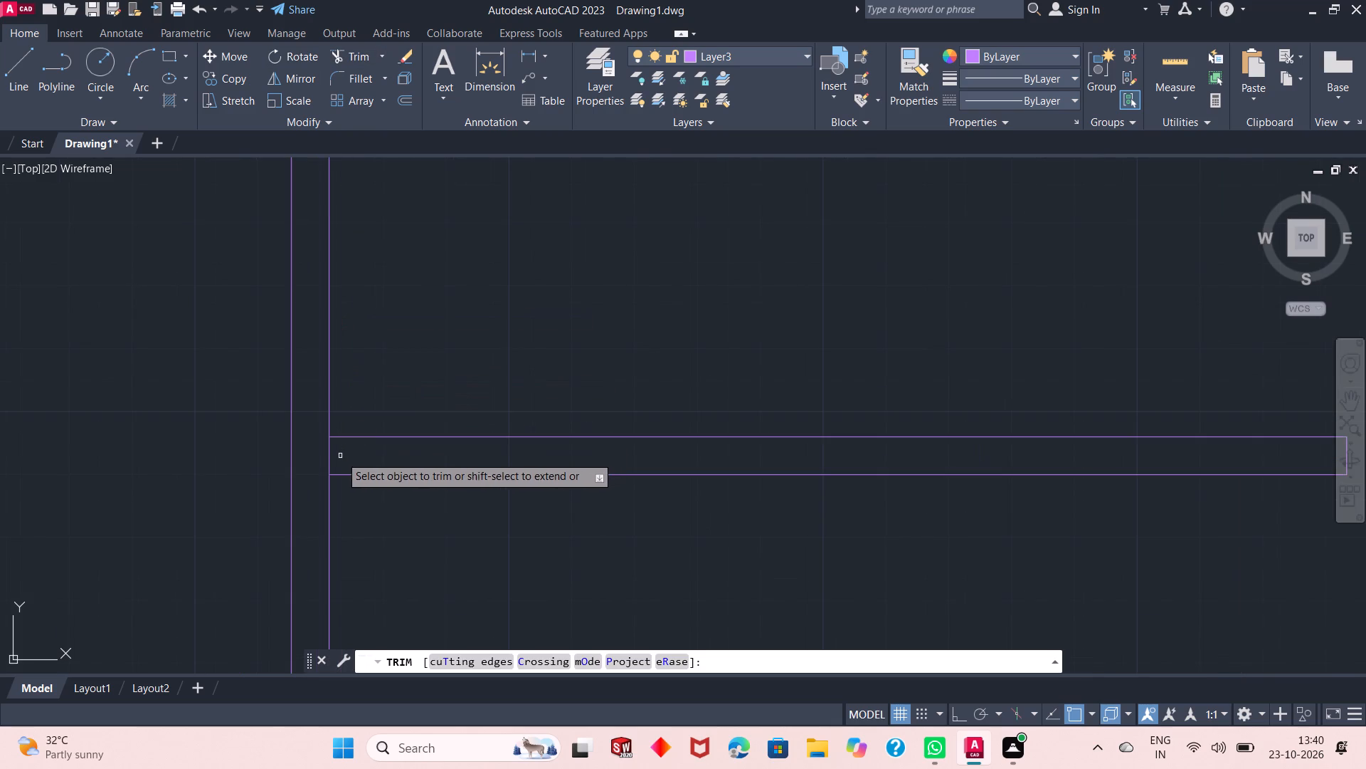
pyautogui.click(340, 455)
pyautogui.click(327, 449)
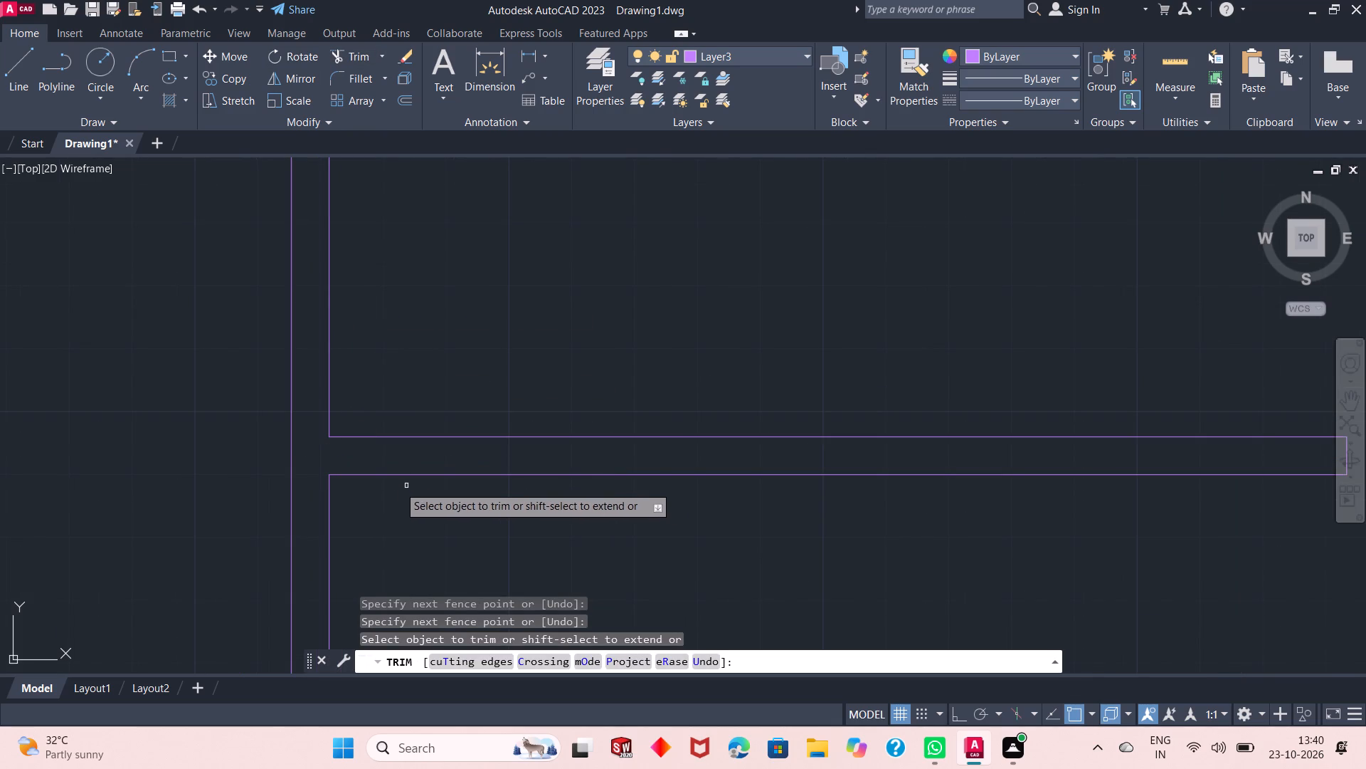
# Trim the left exterior wall's inner line where the short partition below the two small left rooms meets it.
pyautogui.scroll(-2, 324, 486)
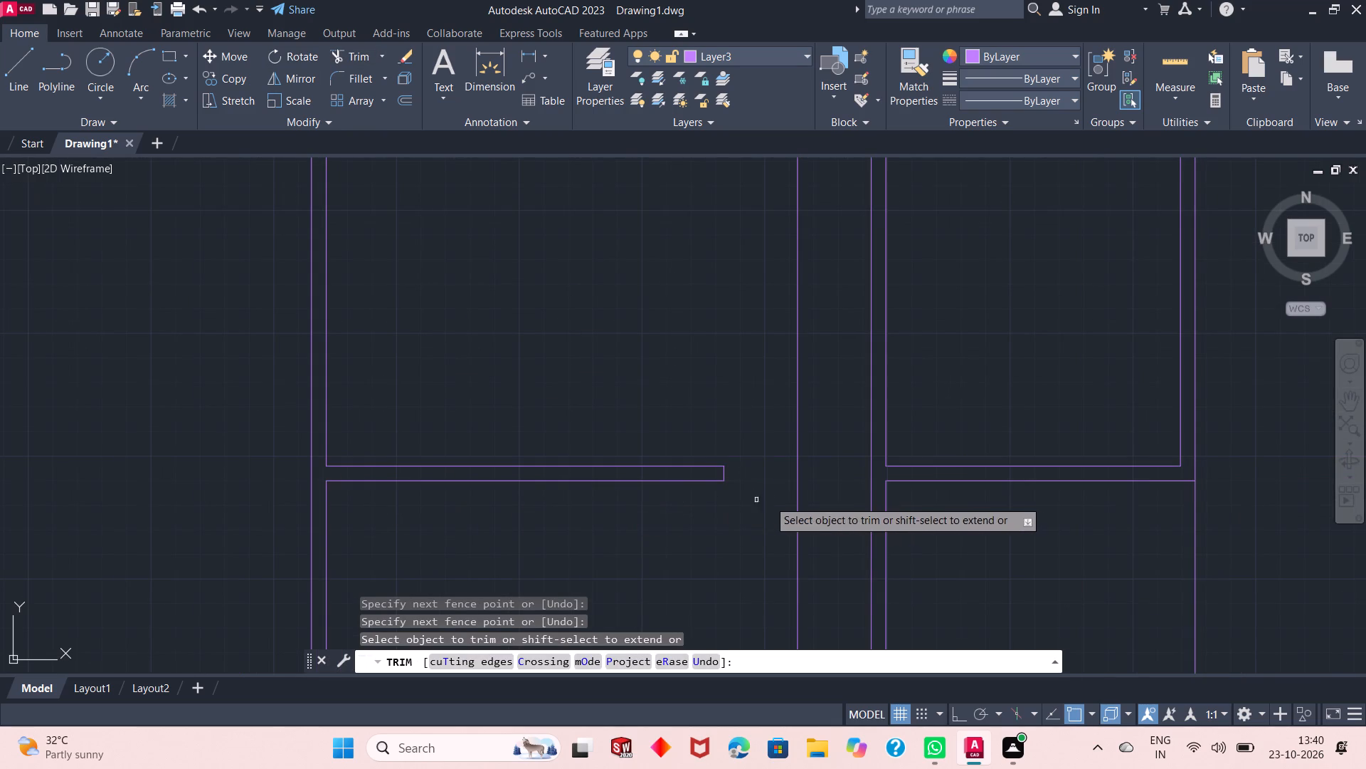
pyautogui.scroll(-2, 900, 565)
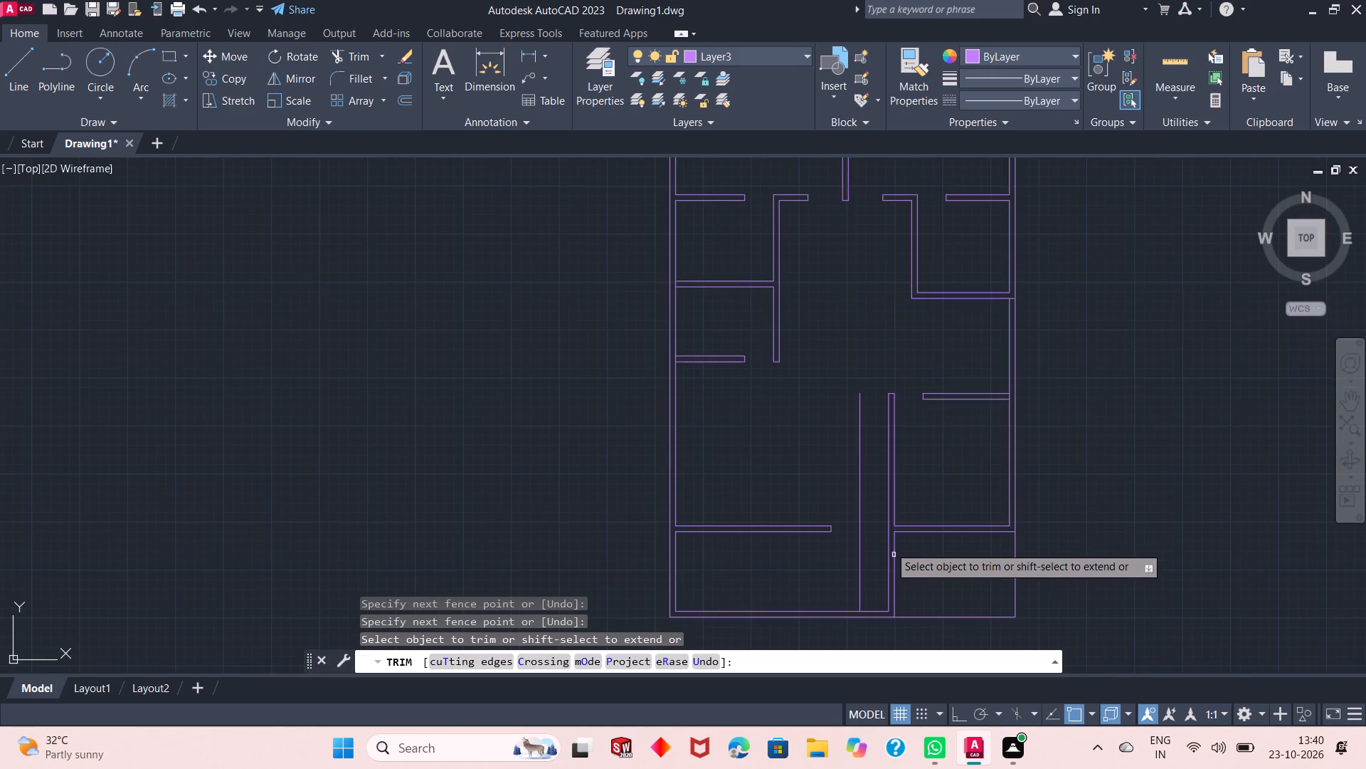
pyautogui.scroll(-2, 868, 518)
pyautogui.scroll(6, 803, 458)
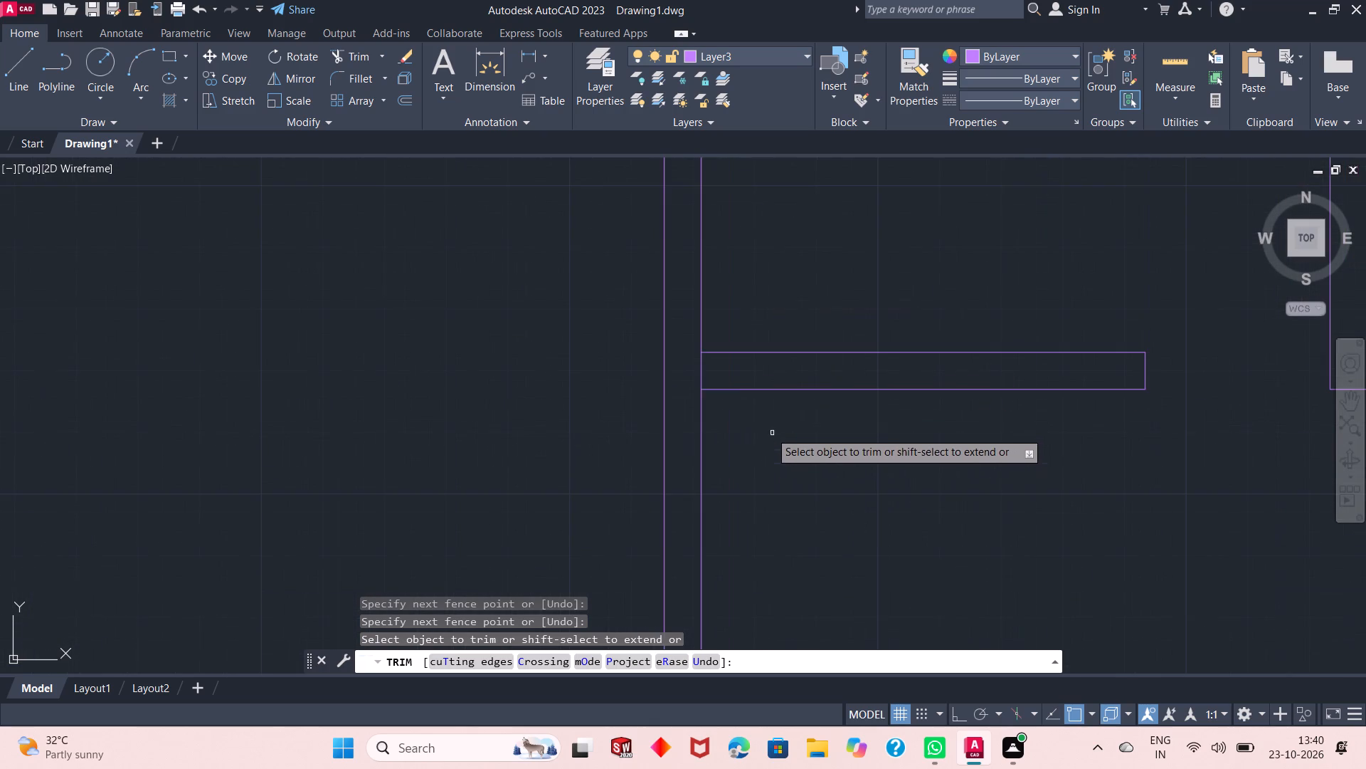
pyautogui.click(723, 373)
pyautogui.click(692, 373)
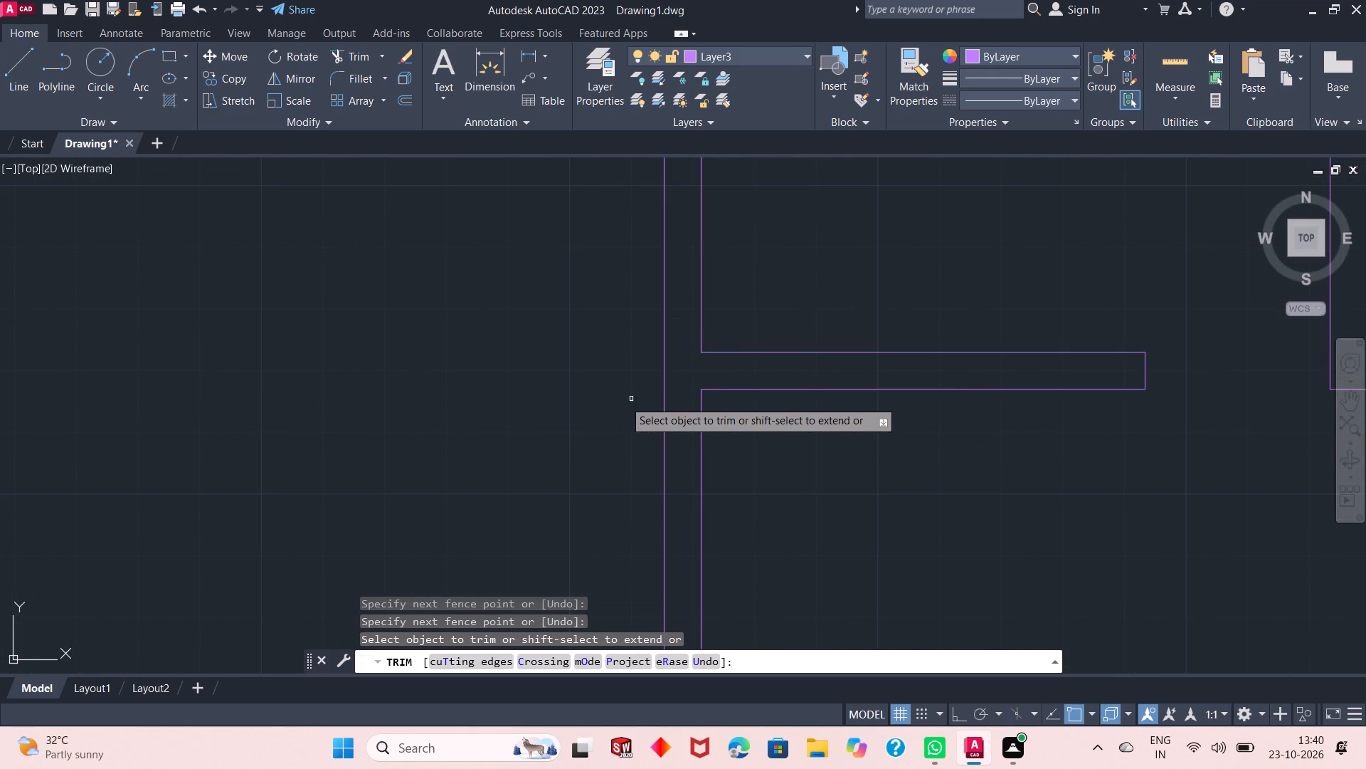
# Trim the right exterior wall's inner line where the lower-right room's top partition meets it.
pyautogui.scroll(-3, 603, 402)
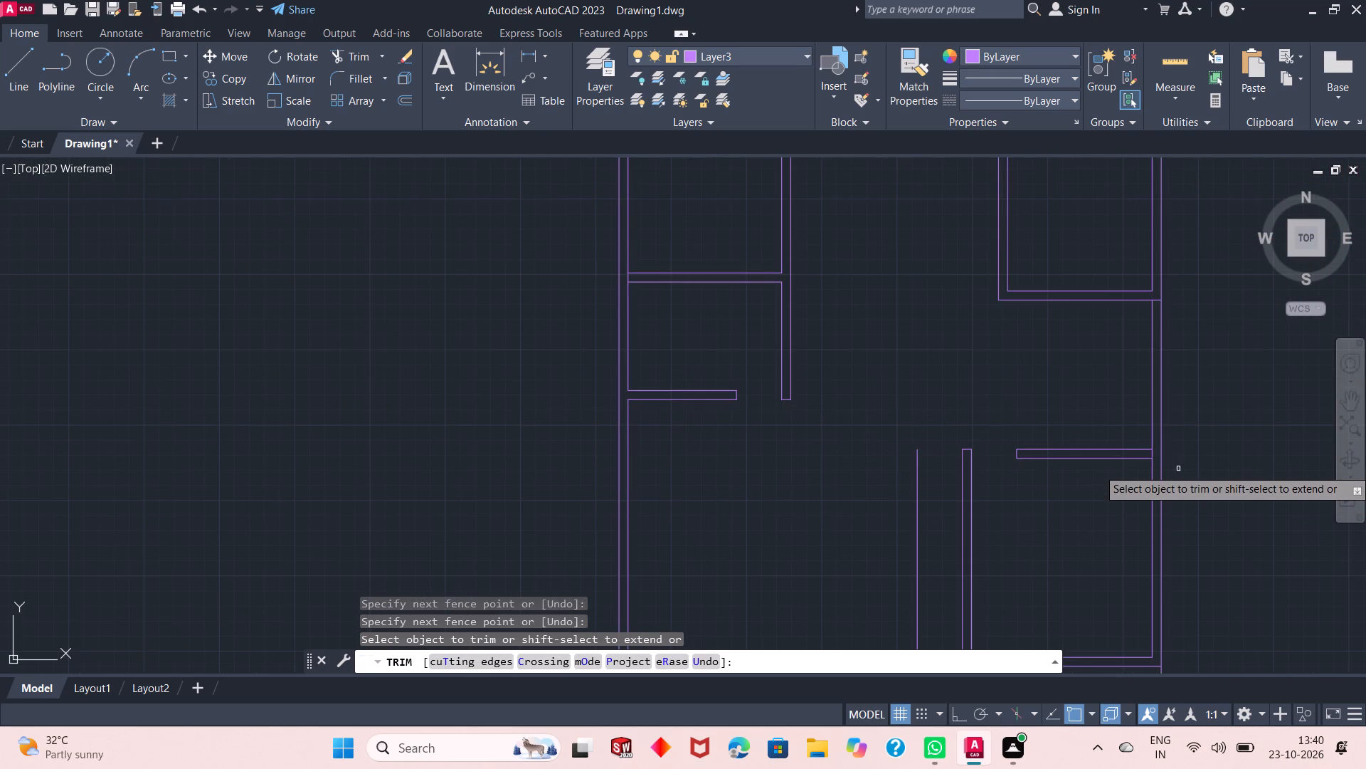
pyautogui.scroll(3, 1165, 463)
pyautogui.click(1098, 427)
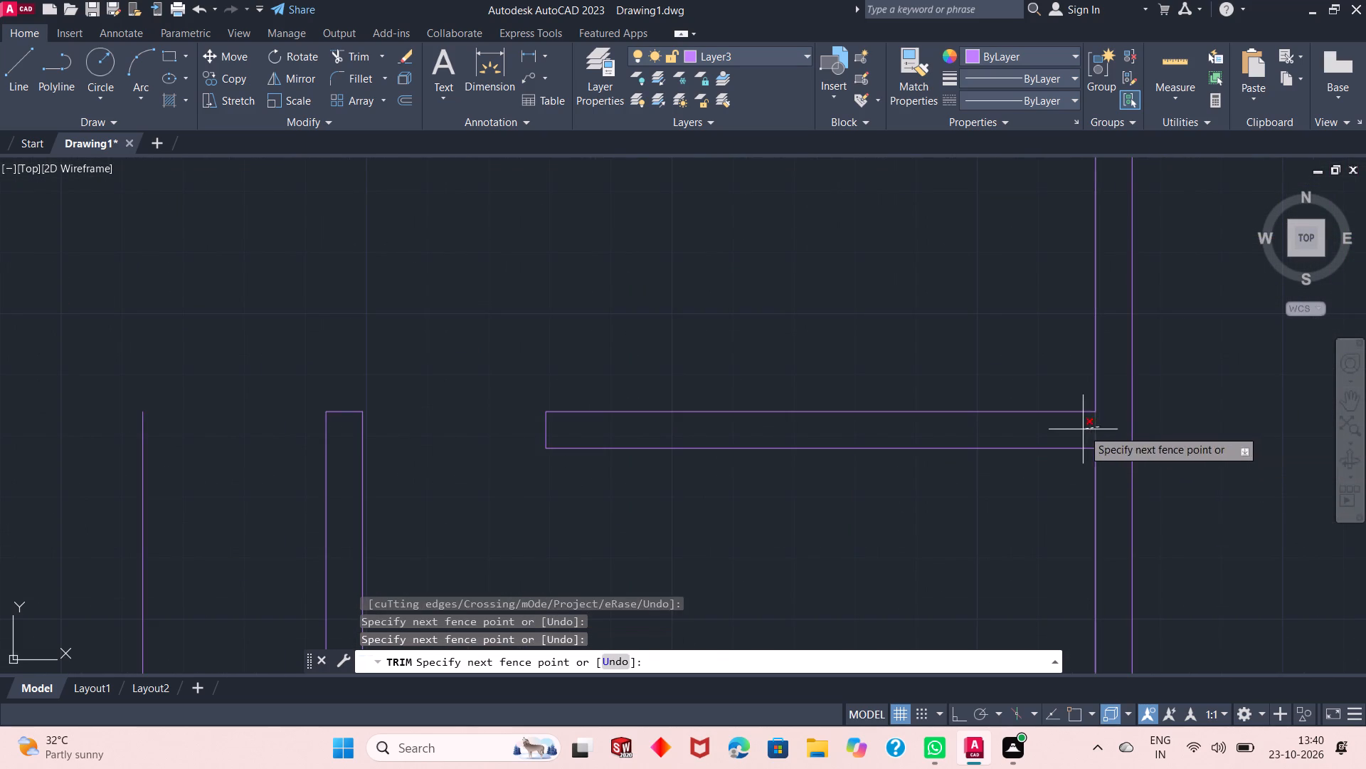
pyautogui.click(1083, 429)
# Trim the left exterior wall's inner line at the partition between the two small left rooms, and finish trimming.
pyautogui.scroll(-5, 931, 477)
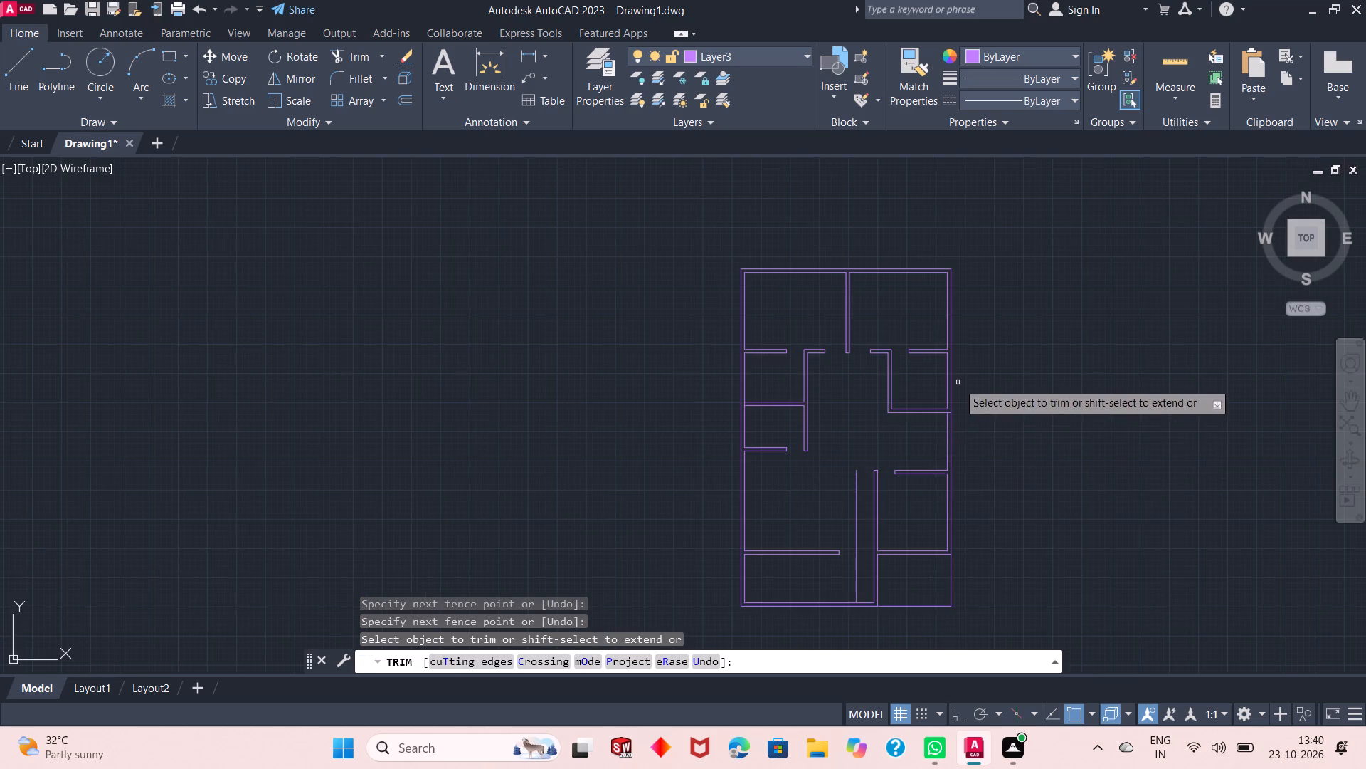
pyautogui.scroll(2, 936, 409)
pyautogui.scroll(-1, 879, 464)
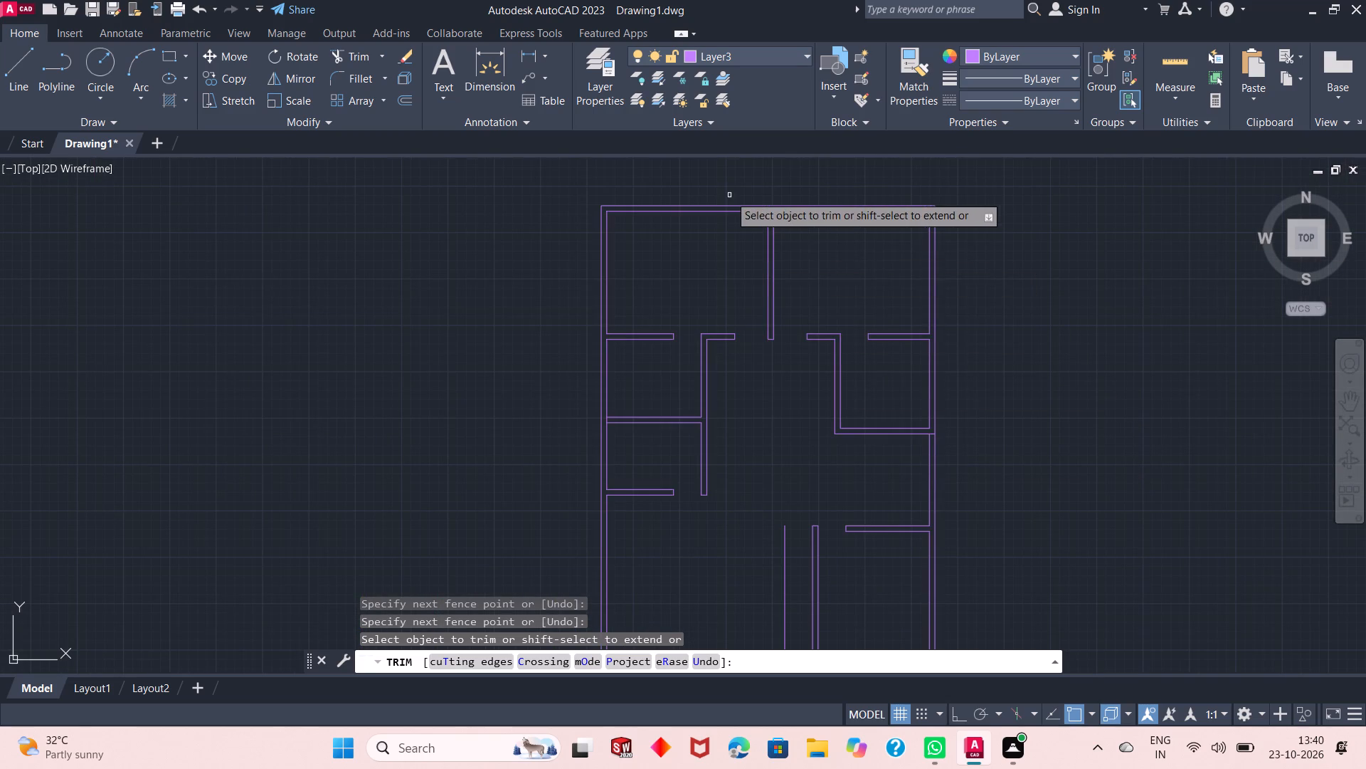
pyautogui.scroll(2, 630, 419)
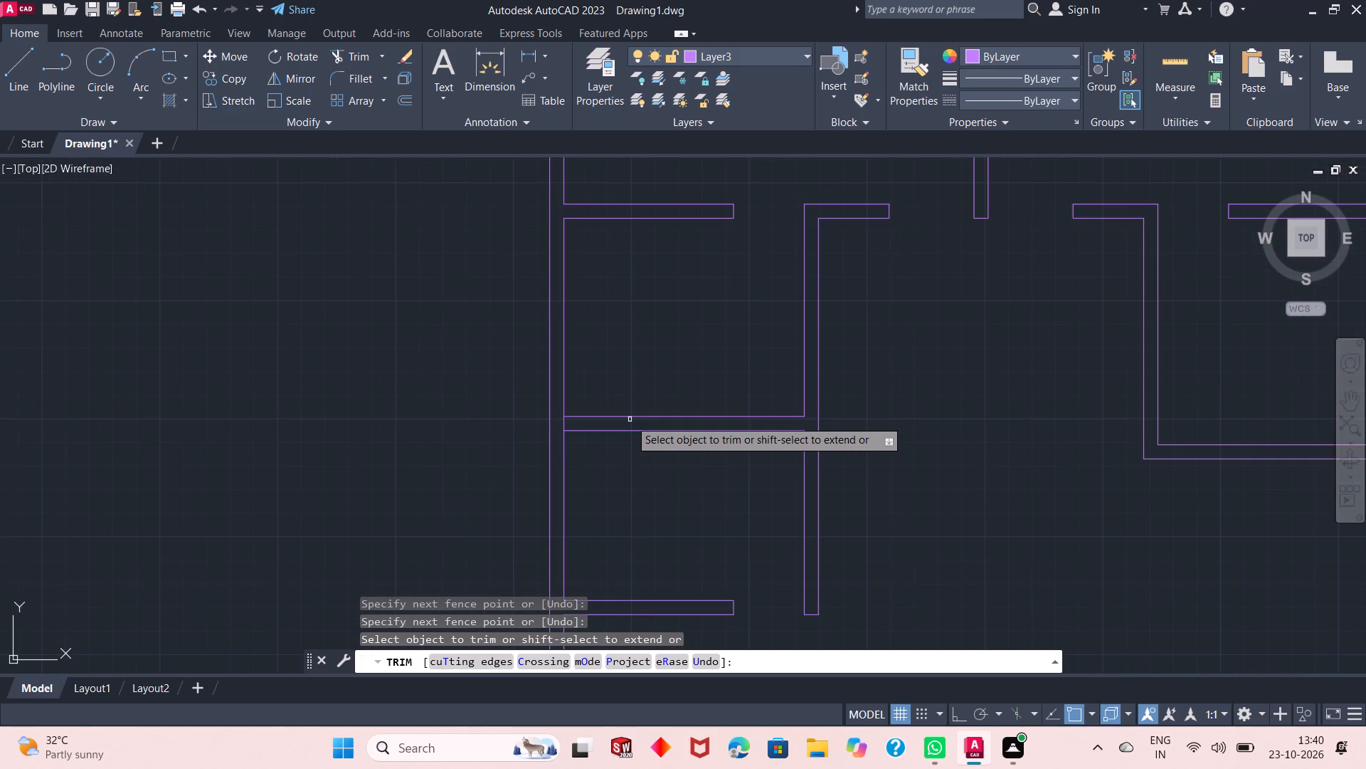
pyautogui.scroll(2, 571, 429)
pyautogui.click(568, 425)
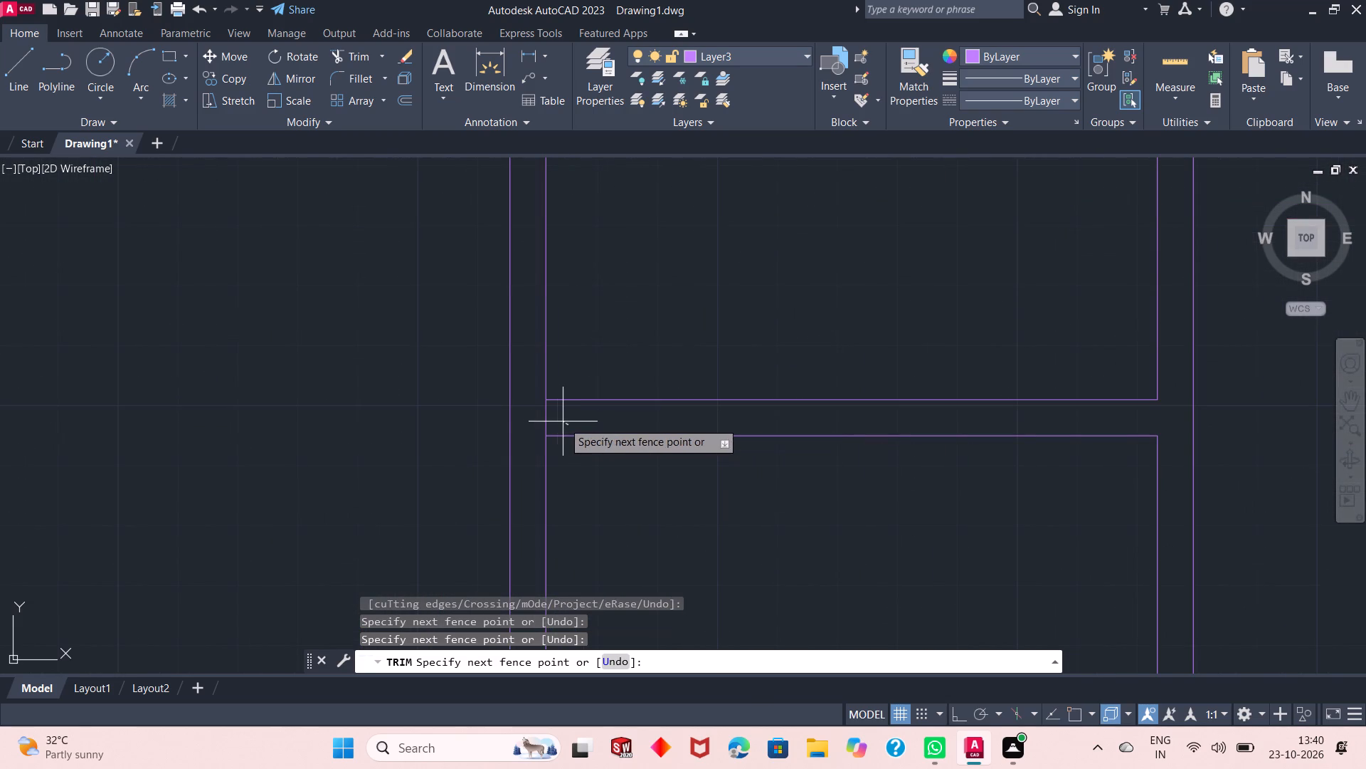
pyautogui.click(539, 422)
pyautogui.scroll(-1, 433, 374)
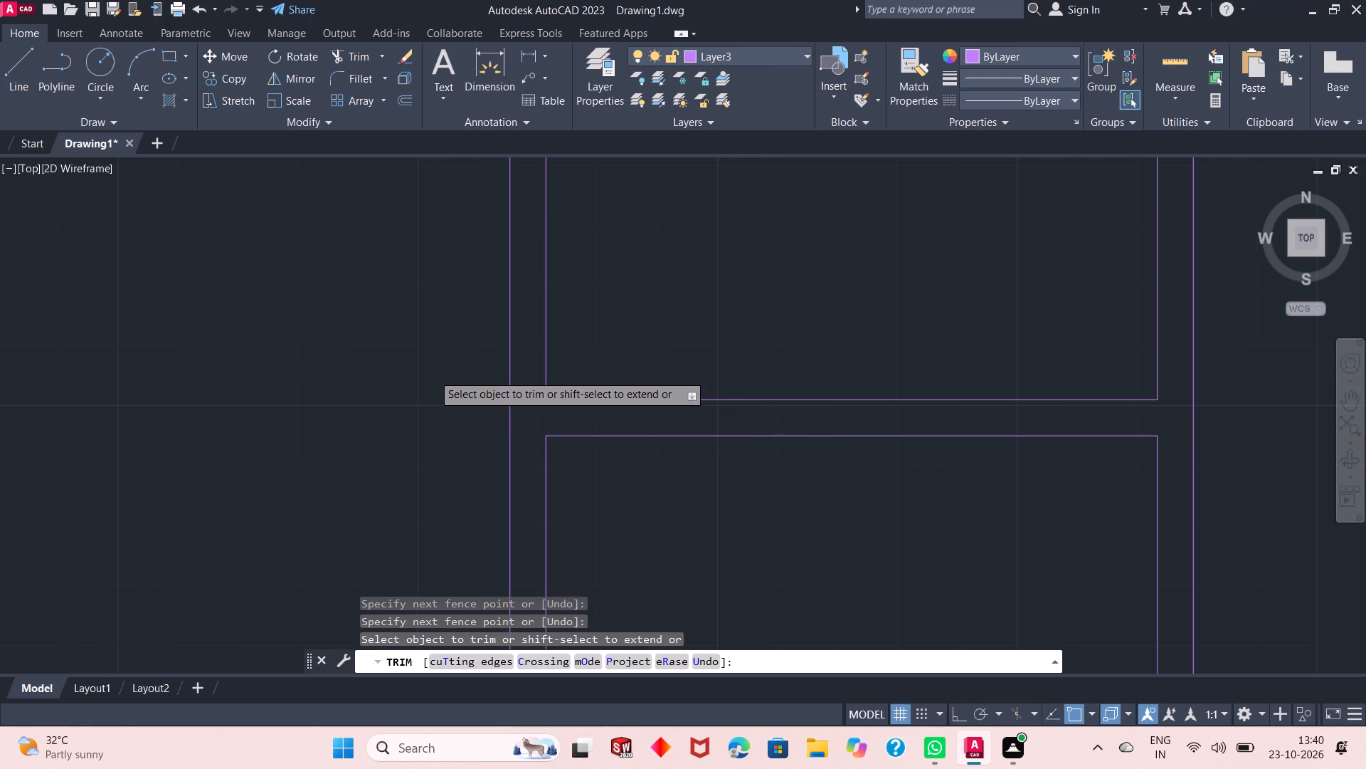
pyautogui.scroll(-1, 433, 374)
pyautogui.scroll(-2, 839, 392)
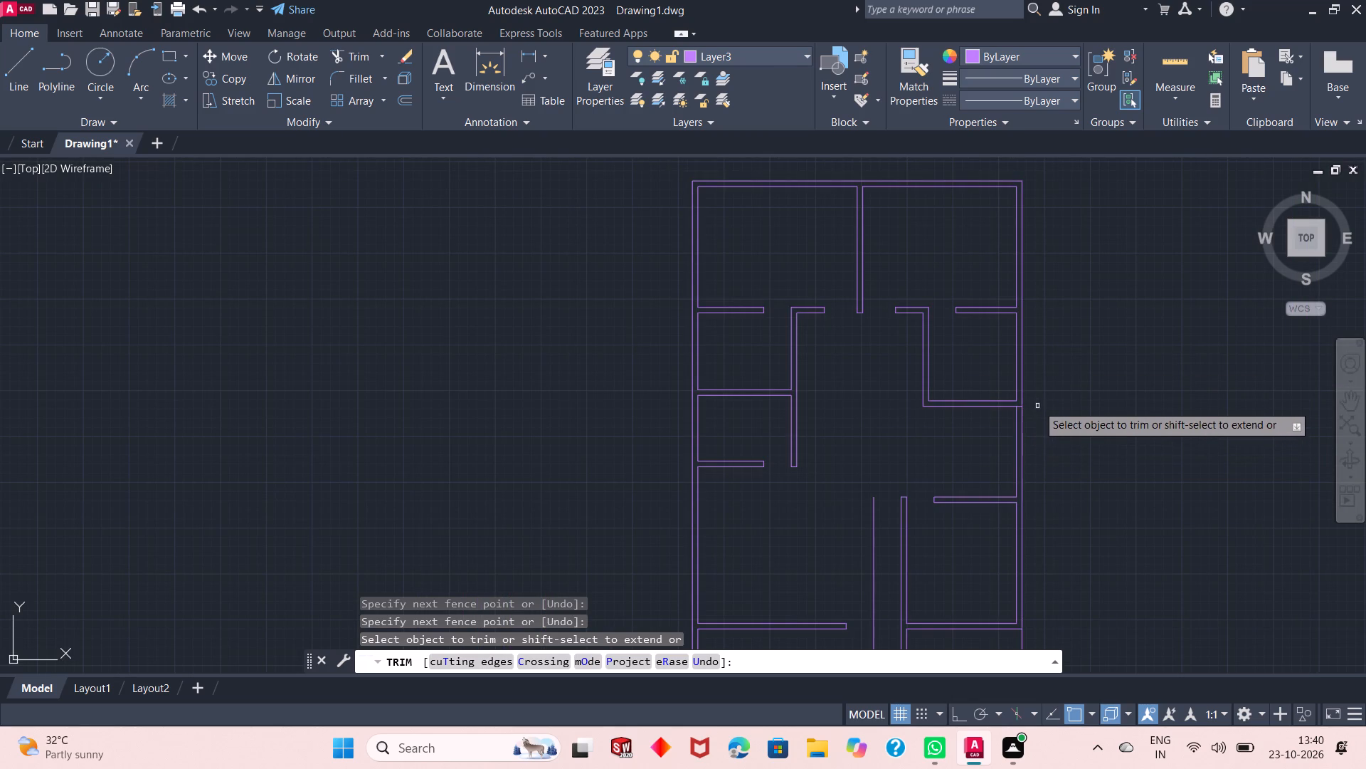
pyautogui.scroll(2, 1037, 400)
pyautogui.scroll(-4, 1037, 293)
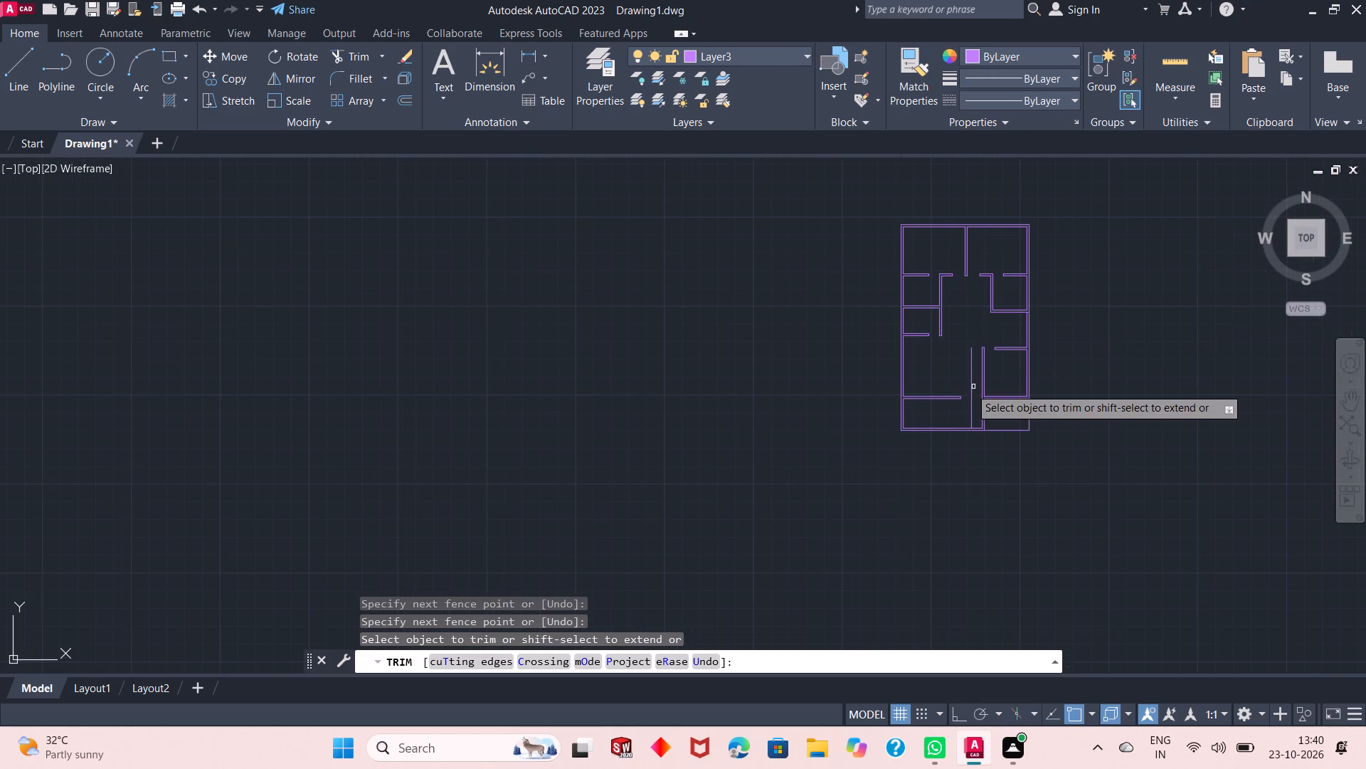
pyautogui.scroll(2, 946, 404)
pyautogui.scroll(1, 1144, 376)
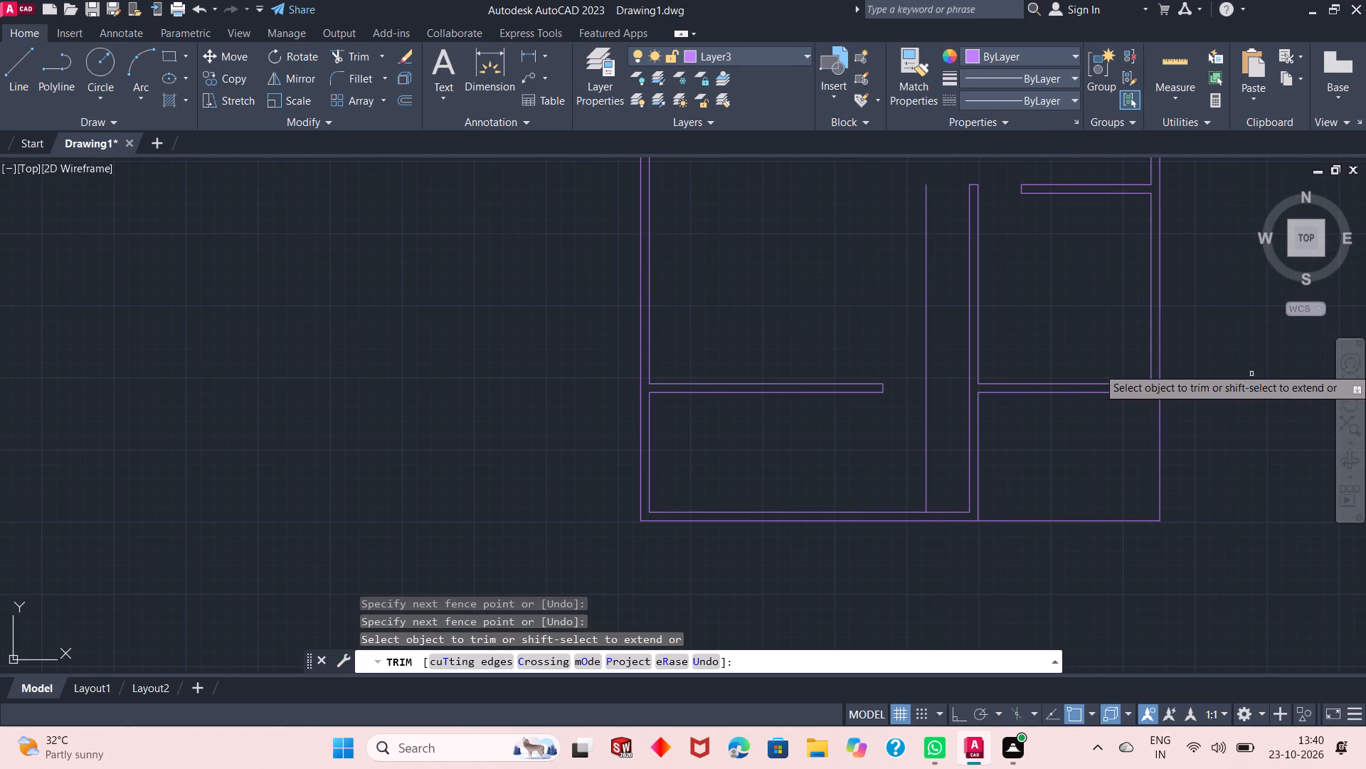
pyautogui.rightClick(1200, 342)
pyautogui.click(1209, 353)
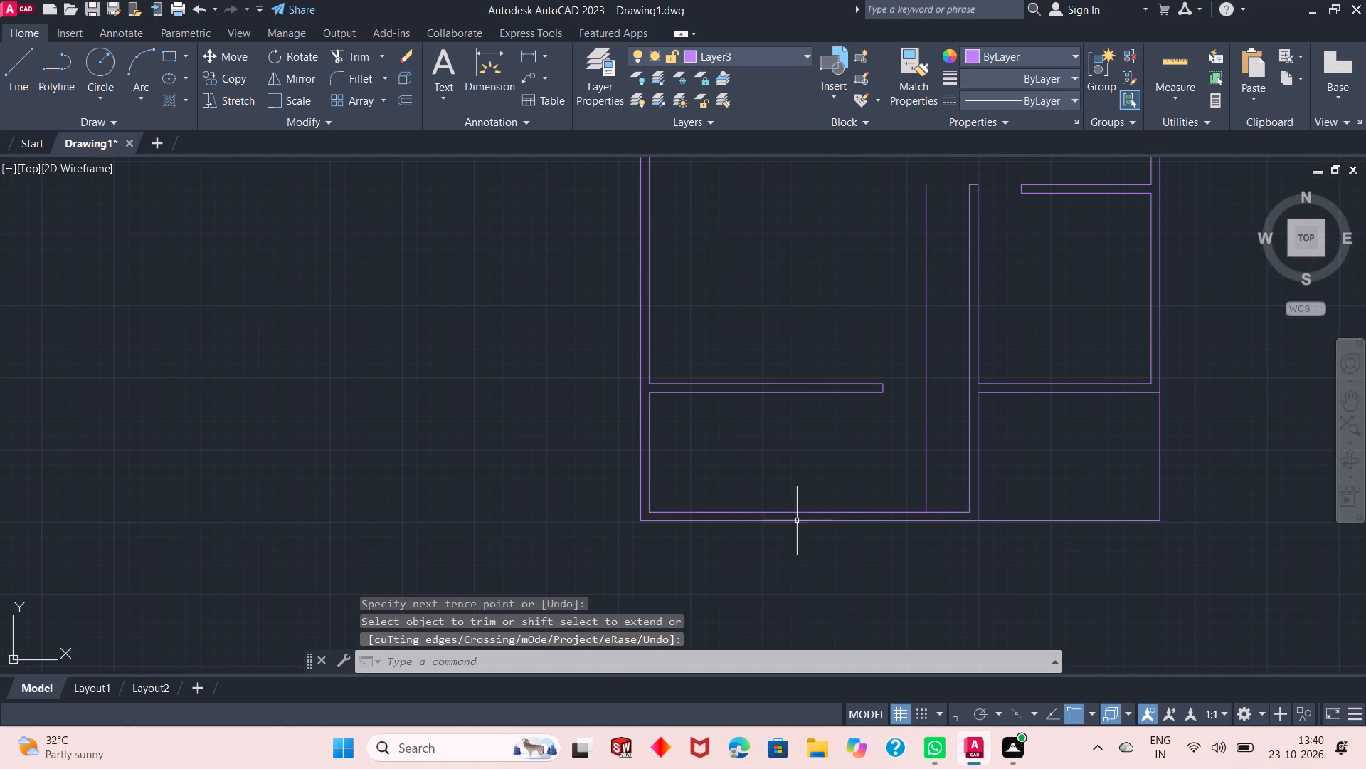
# Examine the whole floor plan, especially the central hall and the leftover vertical line beside the lower-right room.
pyautogui.scroll(-2, 793, 521)
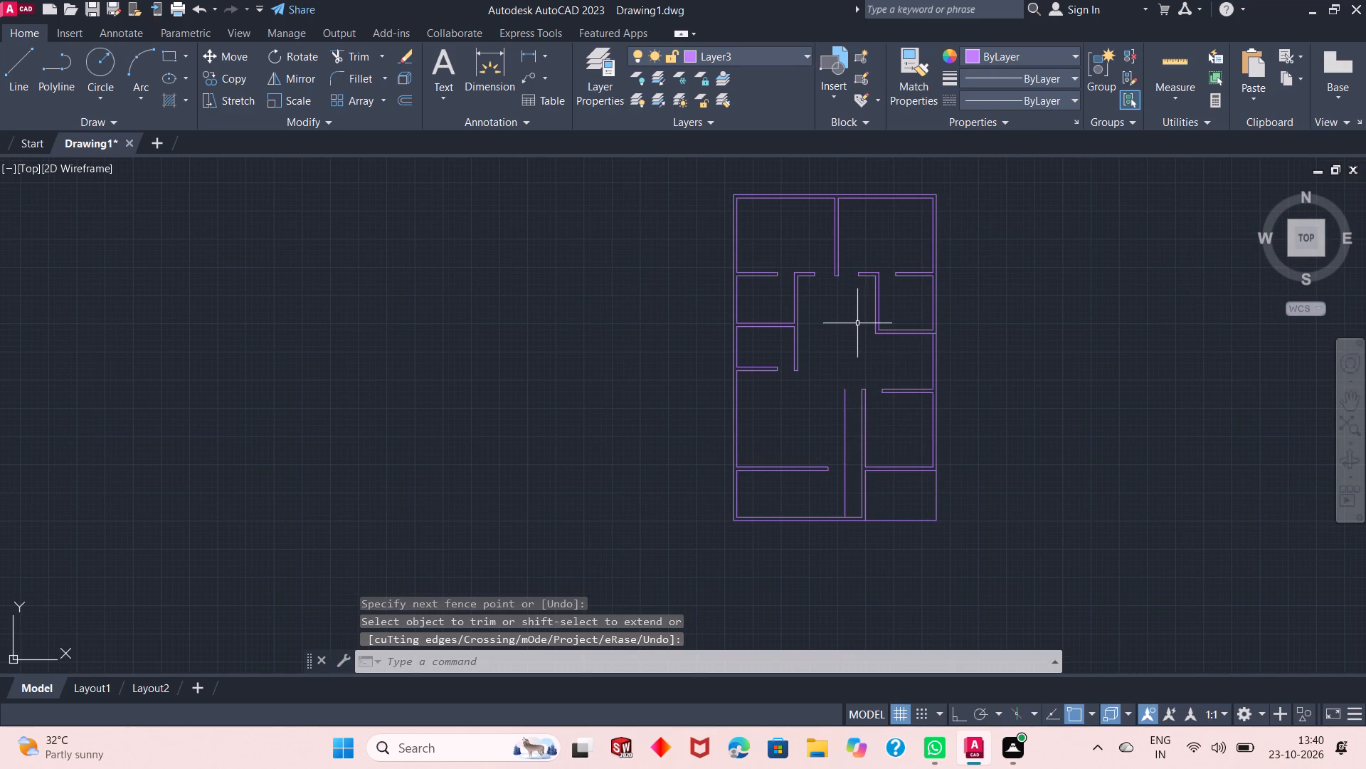
pyautogui.scroll(2, 849, 357)
pyautogui.scroll(-2, 640, 444)
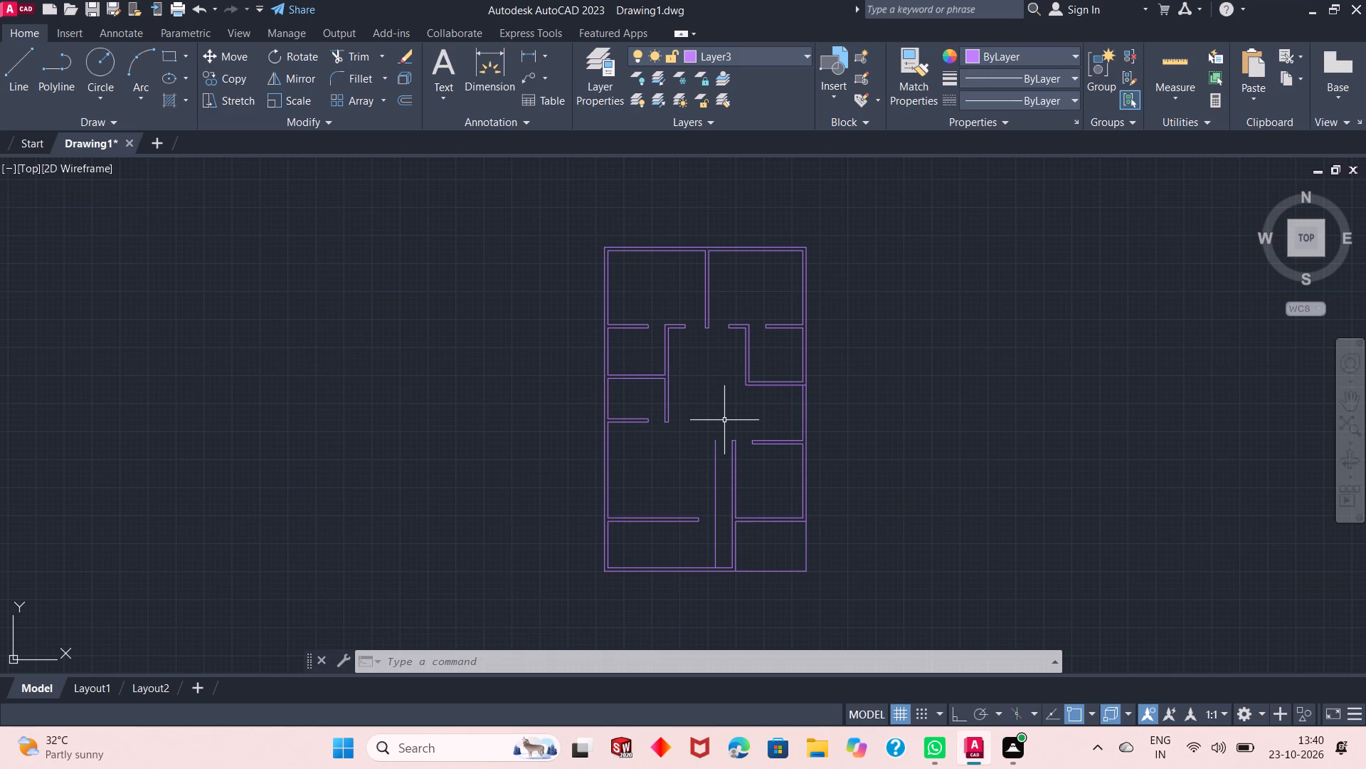
pyautogui.scroll(1, 721, 422)
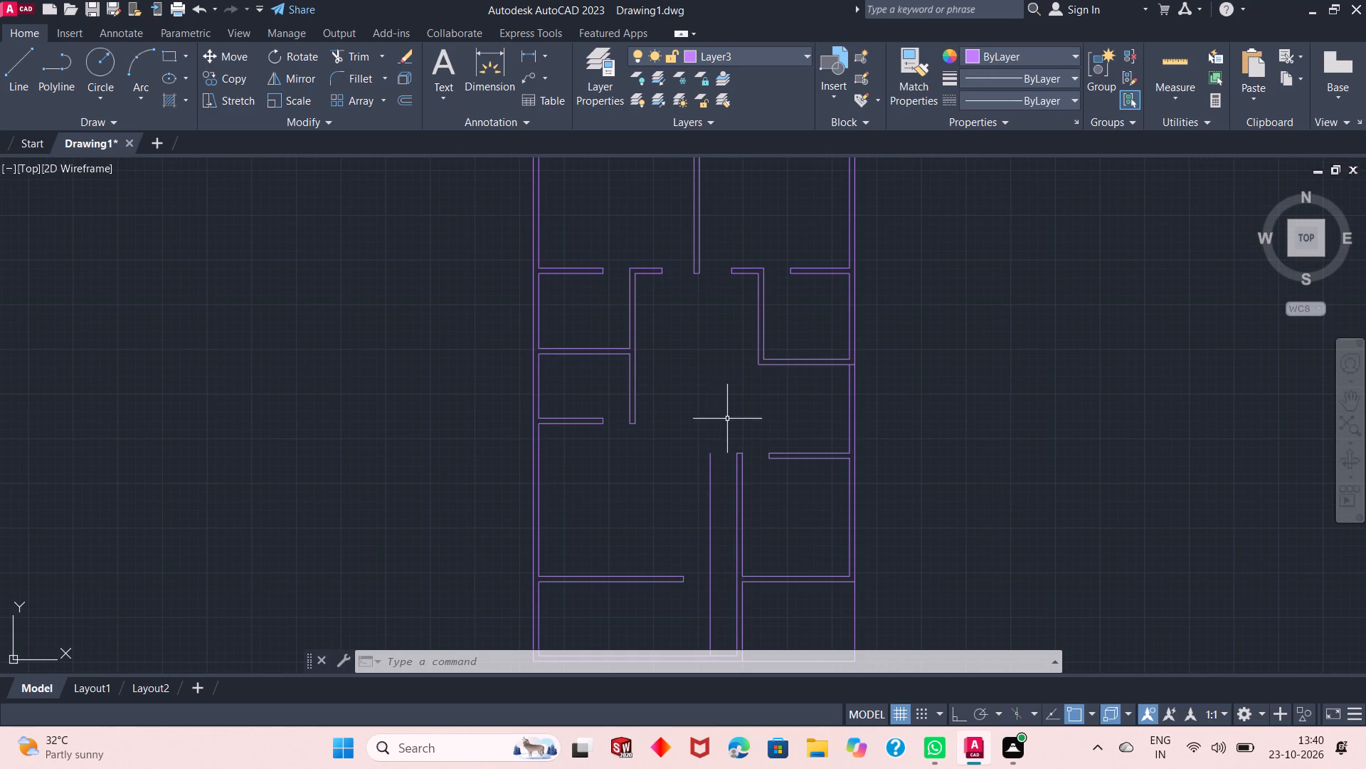
pyautogui.scroll(1, 730, 423)
pyautogui.scroll(-1, 689, 367)
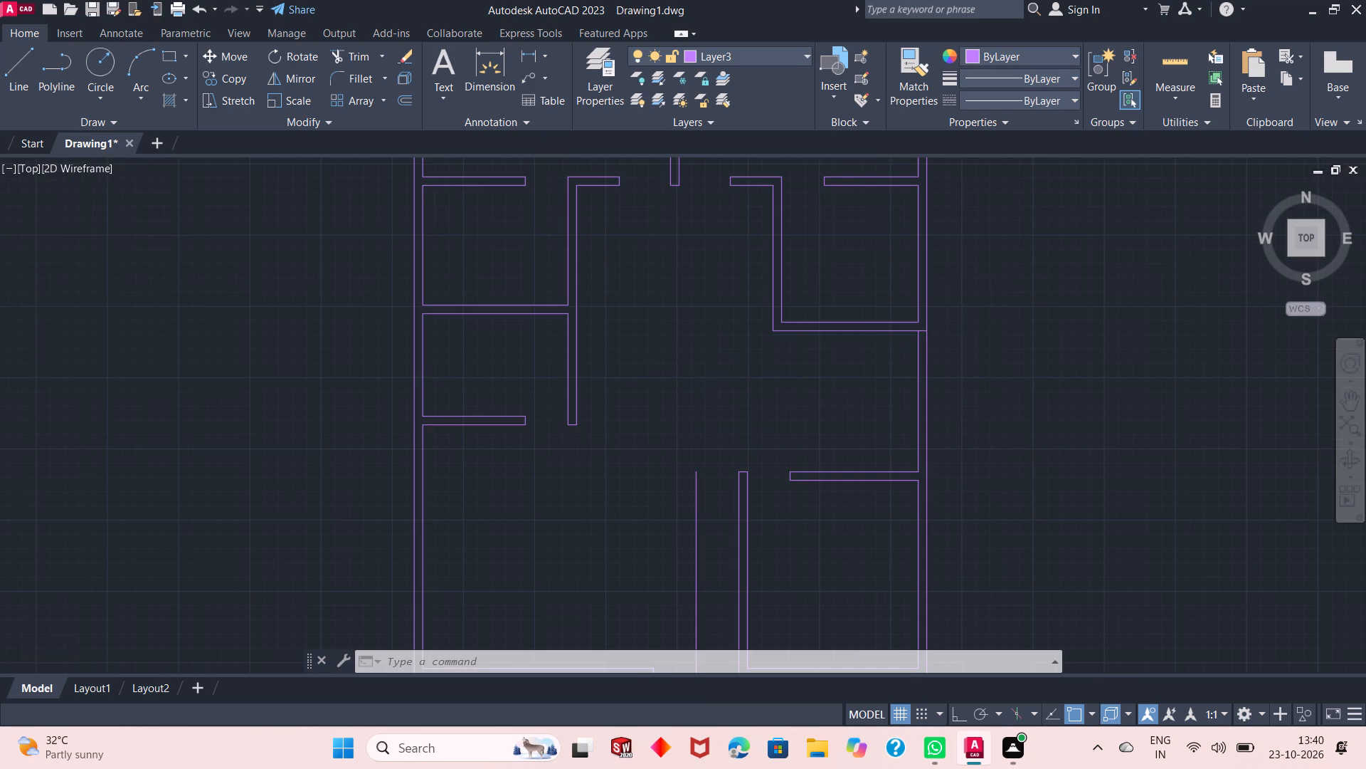
pyautogui.scroll(-1, 694, 385)
pyautogui.scroll(1, 684, 368)
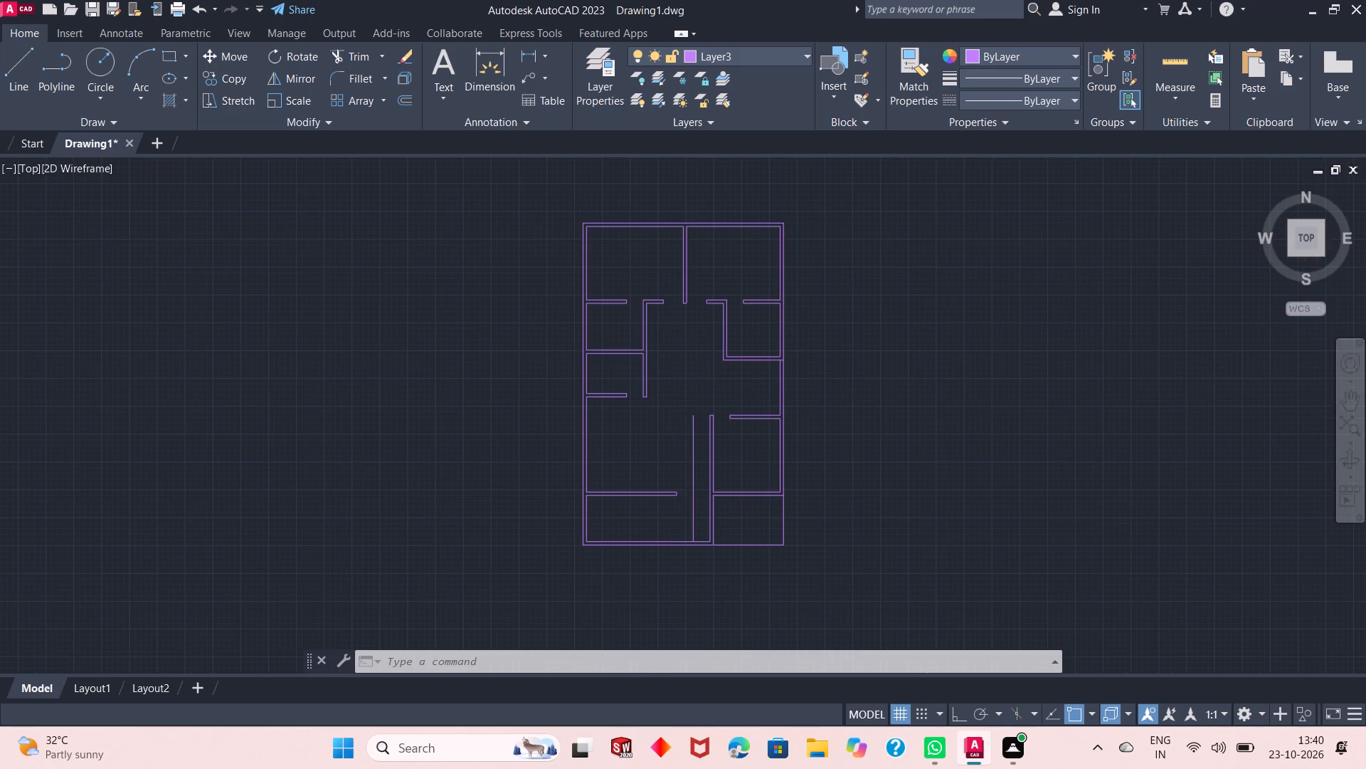
pyautogui.scroll(-1, 711, 403)
pyautogui.moveTo(716, 474); pyautogui.dragTo(723, 430, button='middle')
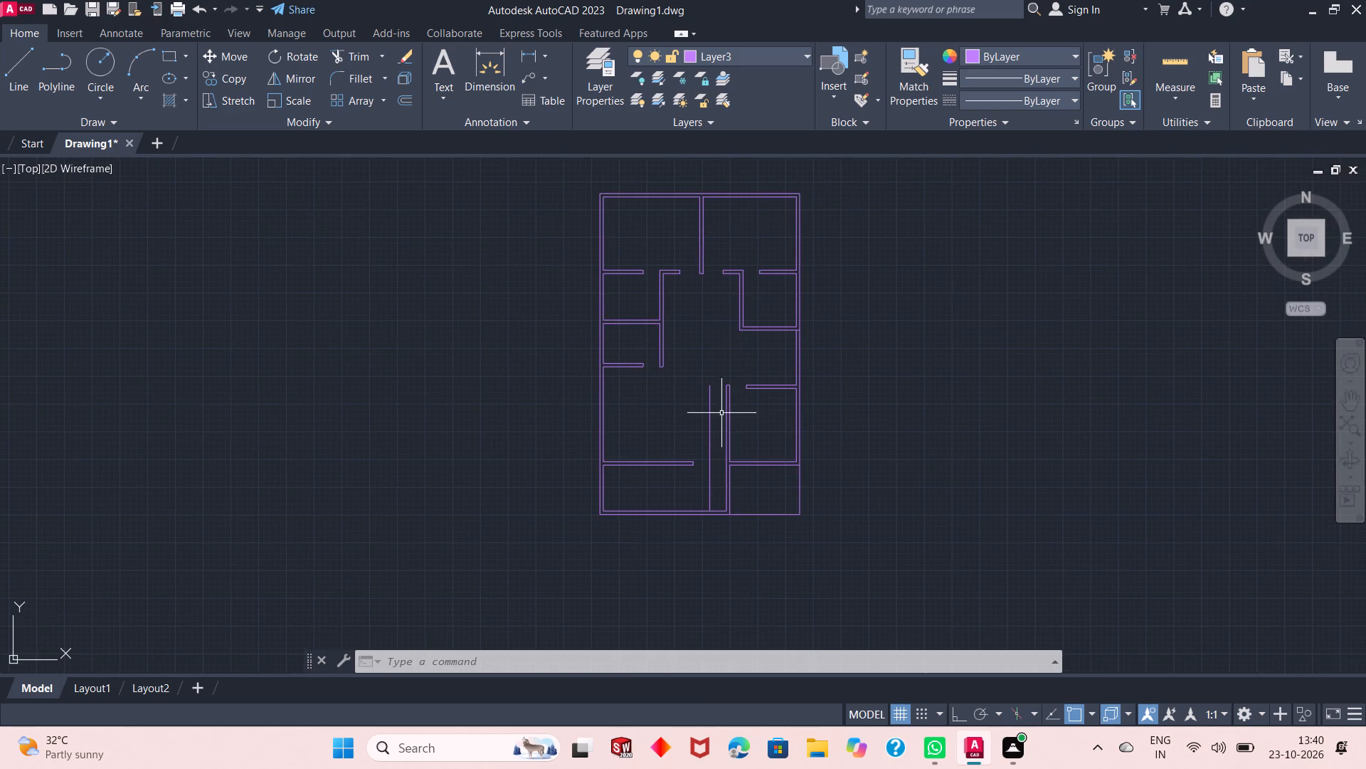
pyautogui.scroll(1, 721, 412)
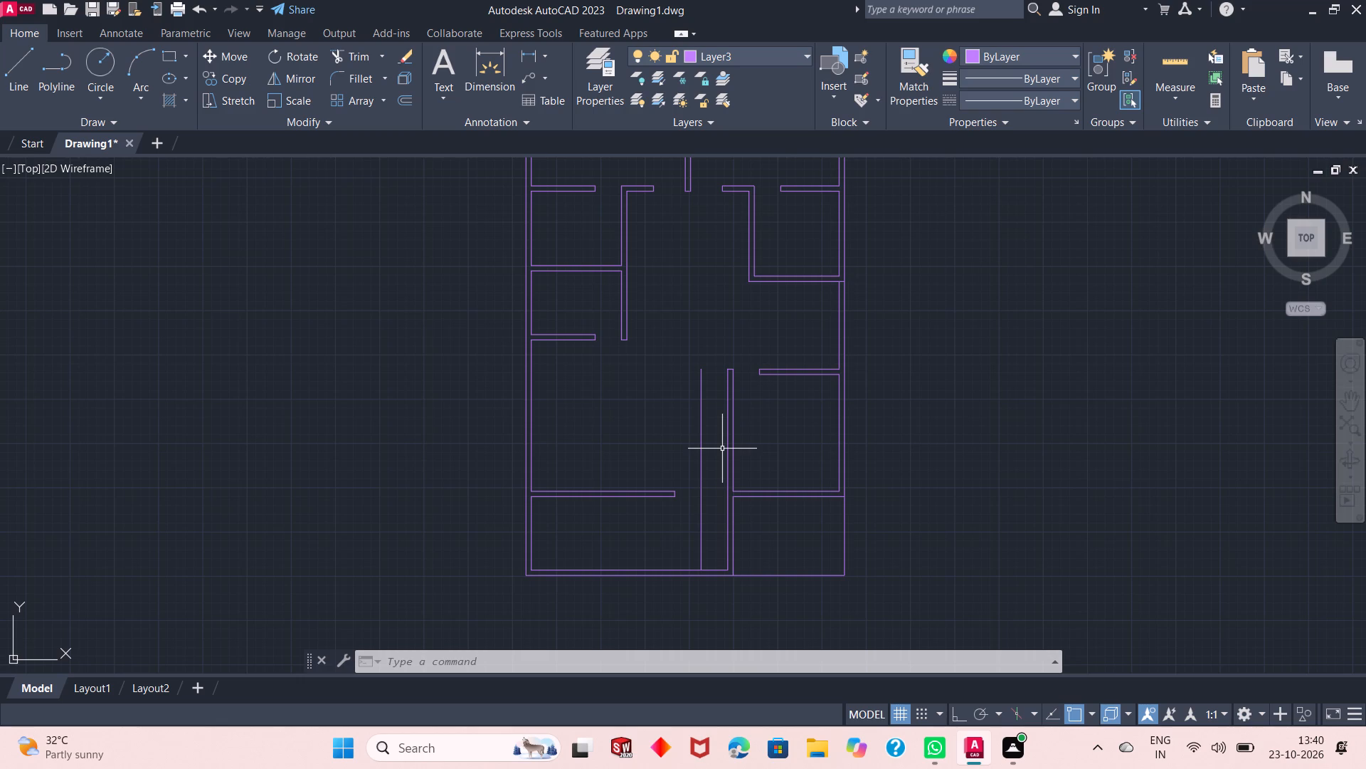
pyautogui.scroll(-1, 734, 486)
pyautogui.scroll(3, 734, 483)
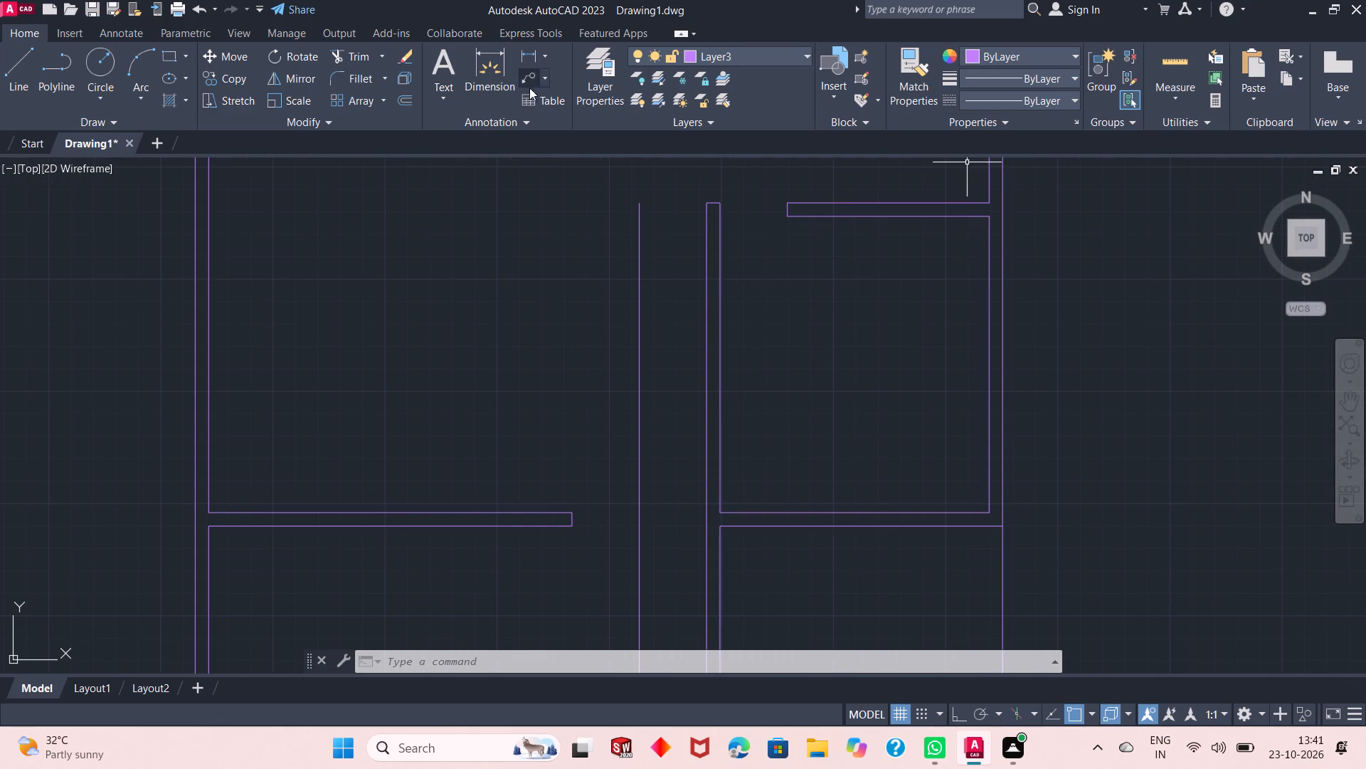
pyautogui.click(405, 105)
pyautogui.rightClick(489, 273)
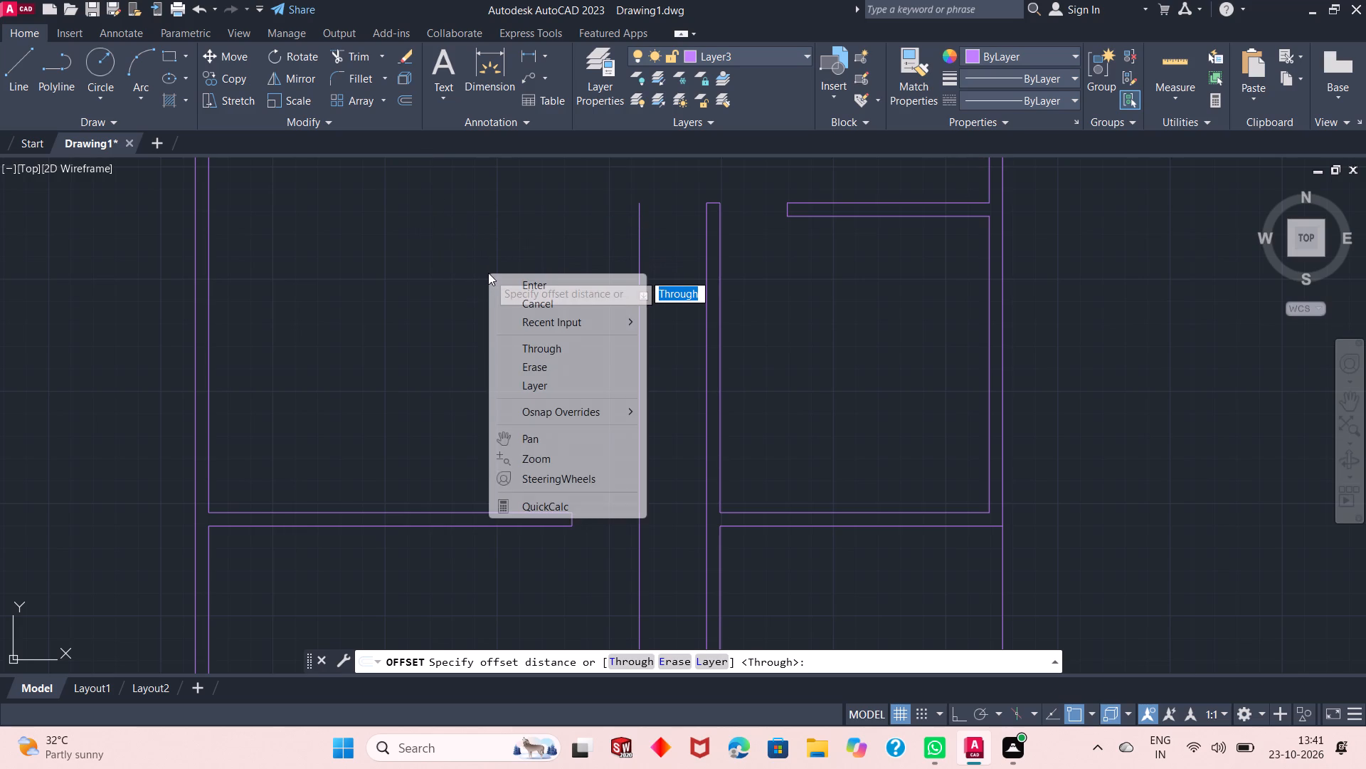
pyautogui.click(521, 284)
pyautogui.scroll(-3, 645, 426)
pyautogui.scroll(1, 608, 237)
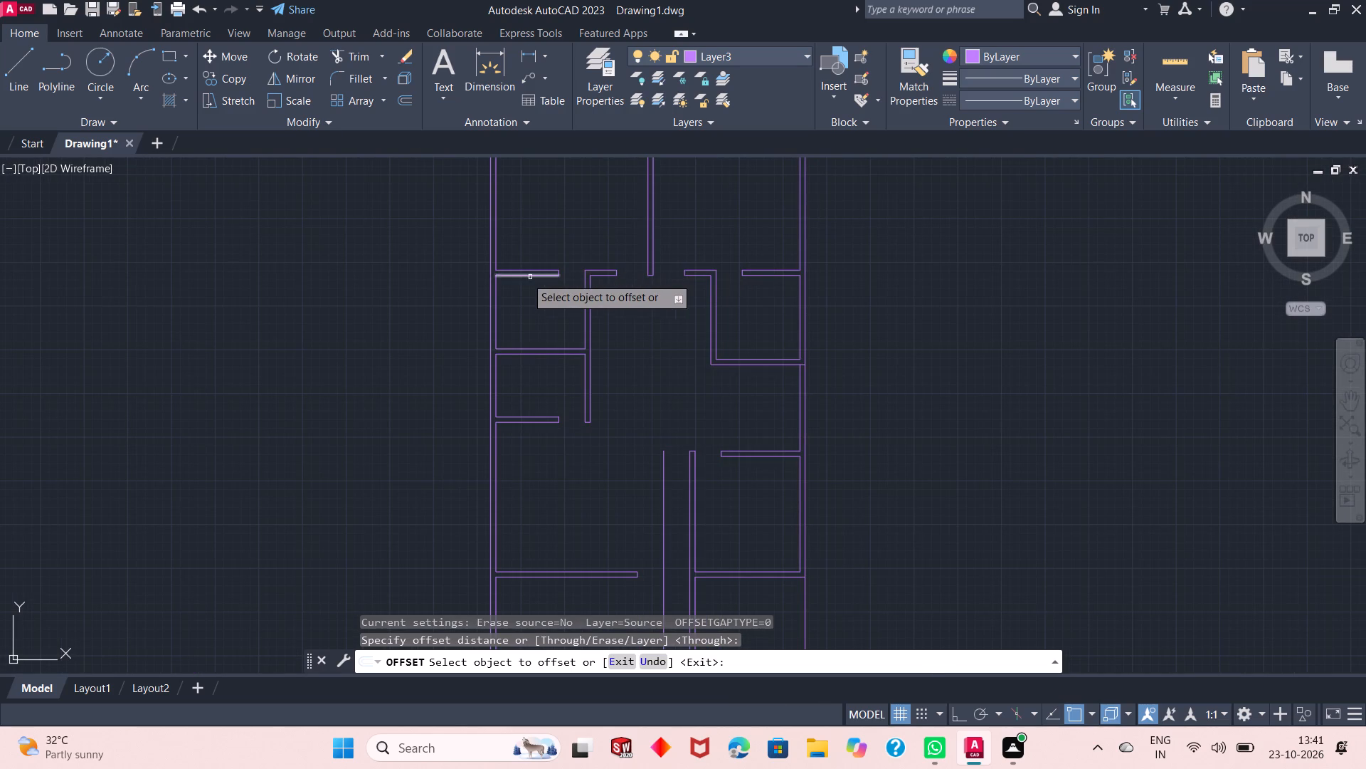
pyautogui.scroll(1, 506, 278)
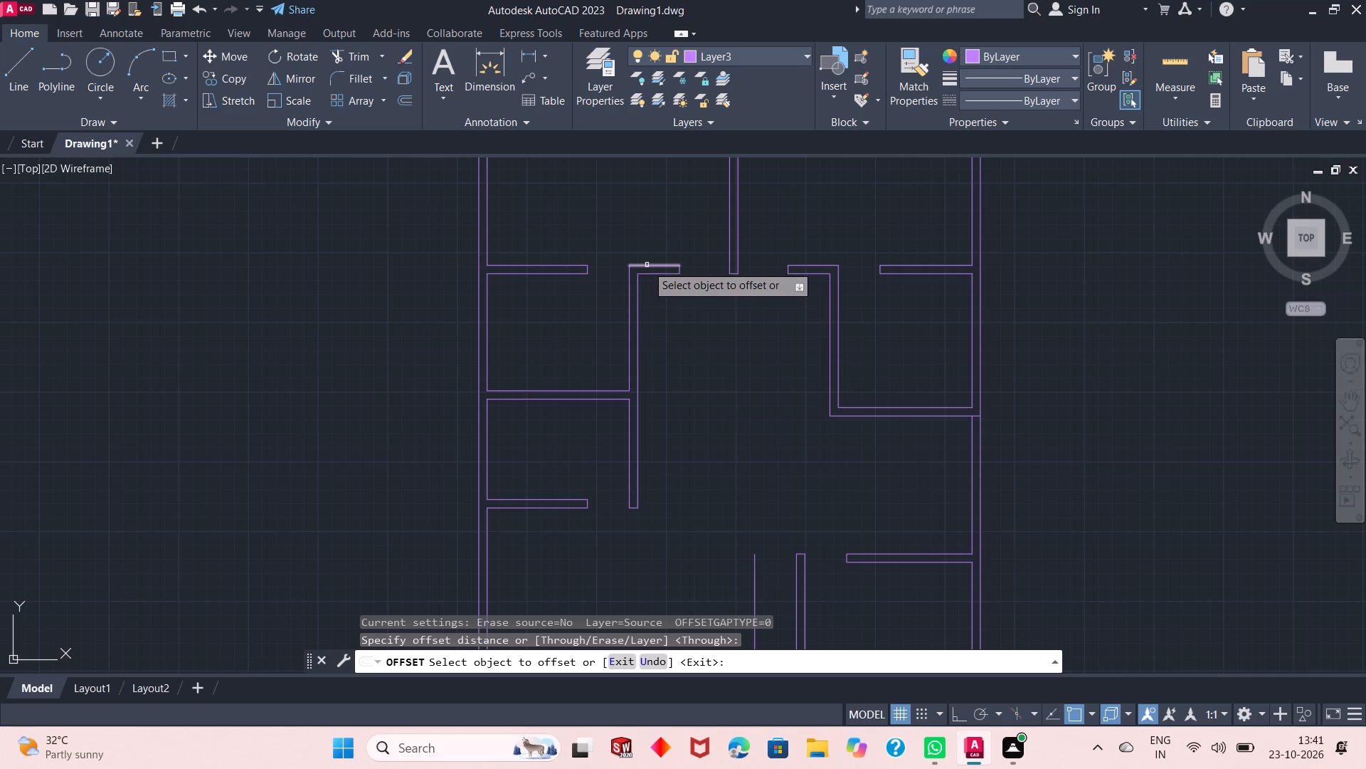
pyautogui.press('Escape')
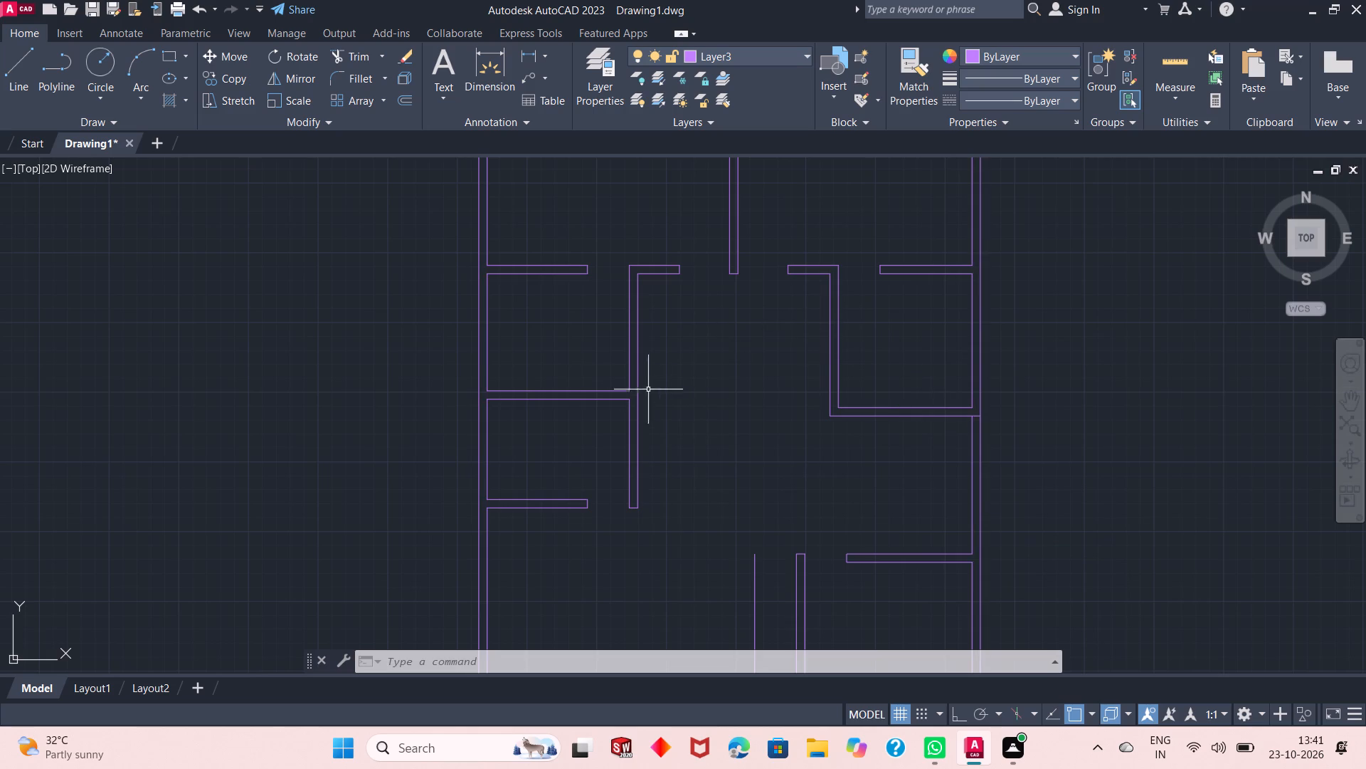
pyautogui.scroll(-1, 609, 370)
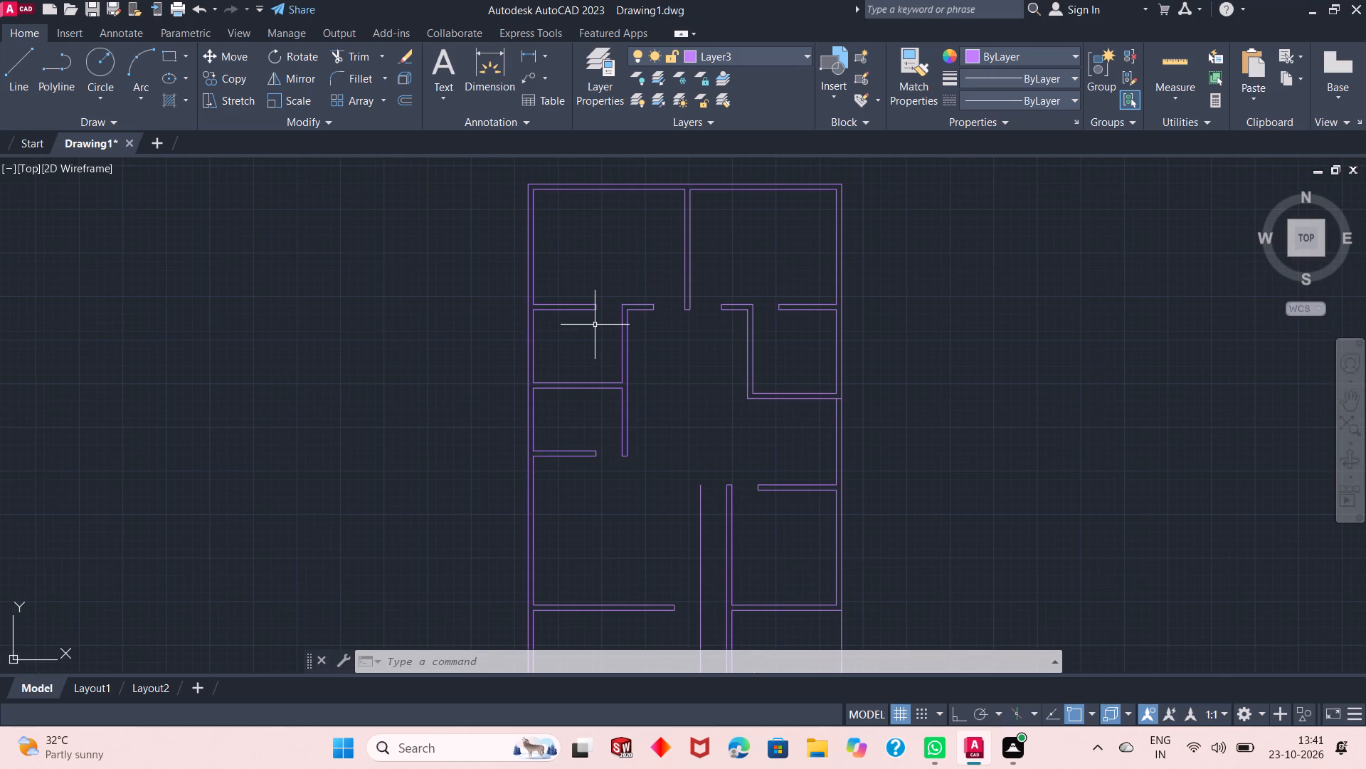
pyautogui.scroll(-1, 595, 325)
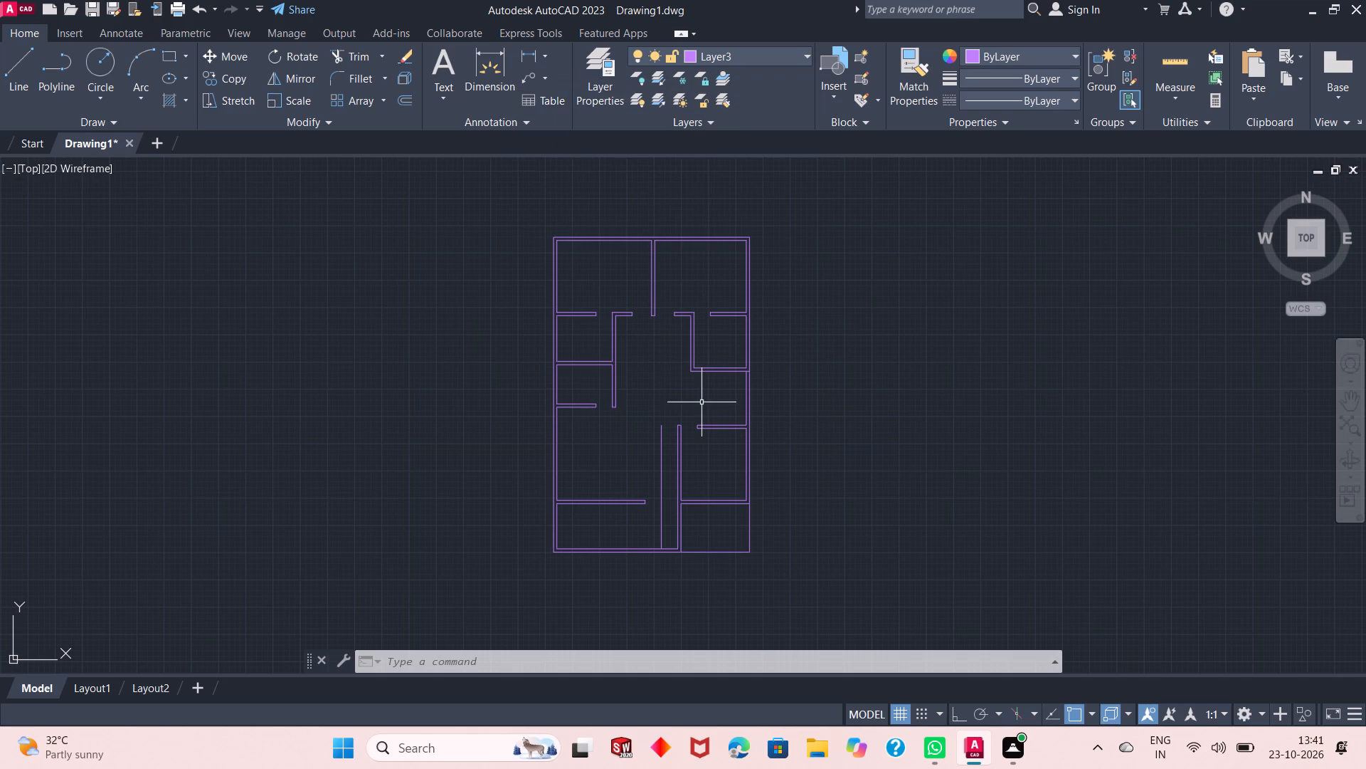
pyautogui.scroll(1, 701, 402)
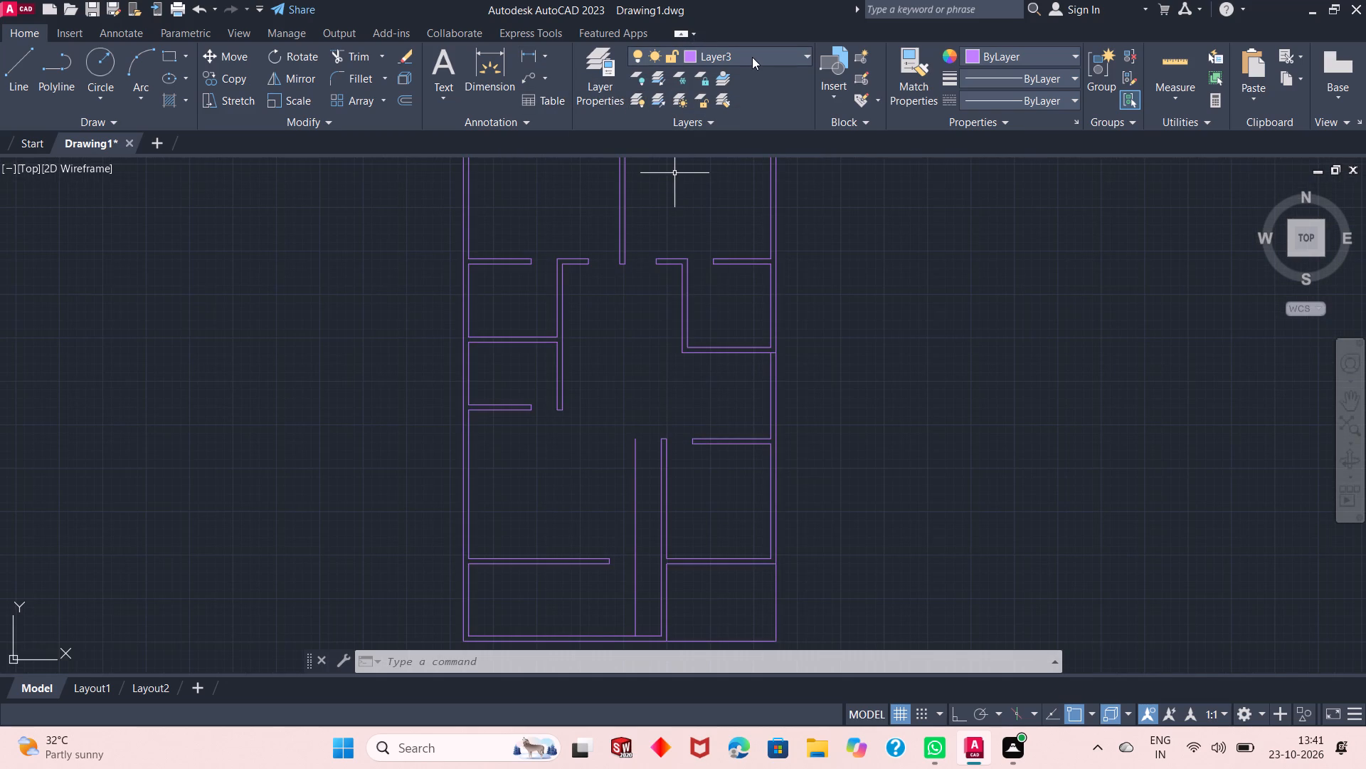
# Make Layer2 the current layer.
pyautogui.click(752, 57)
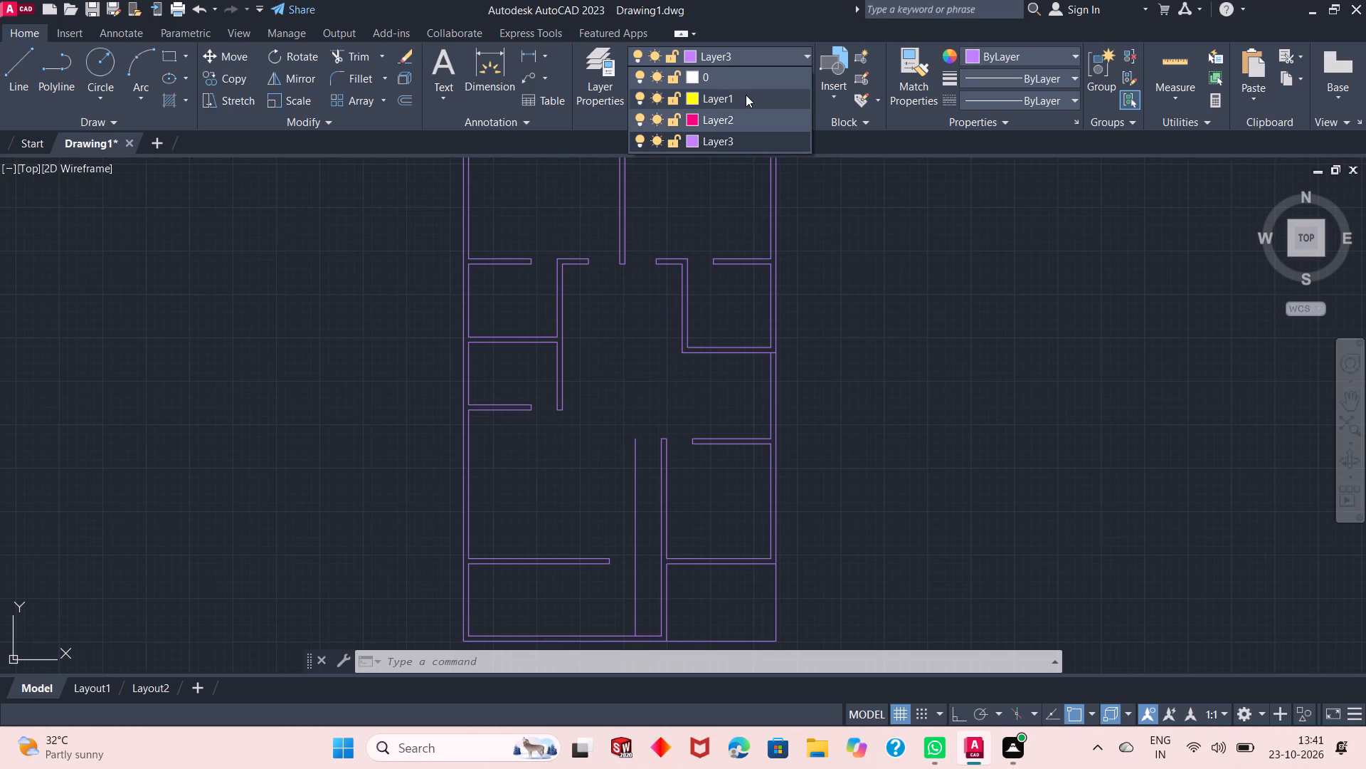
pyautogui.click(743, 115)
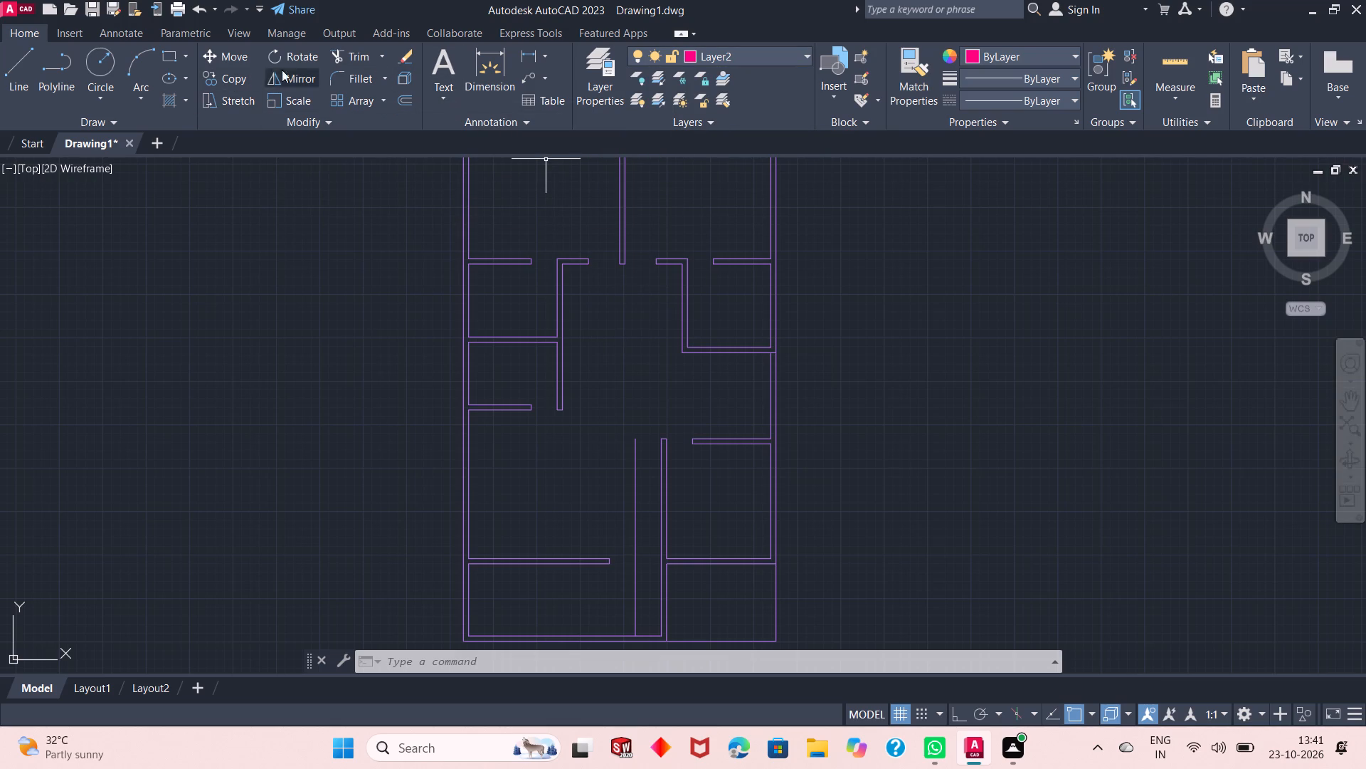
# With Ortho on, start a line at the upper-left doorway's jamb corner and draw 1" horizontally into the opening.
pyautogui.click(26, 78)
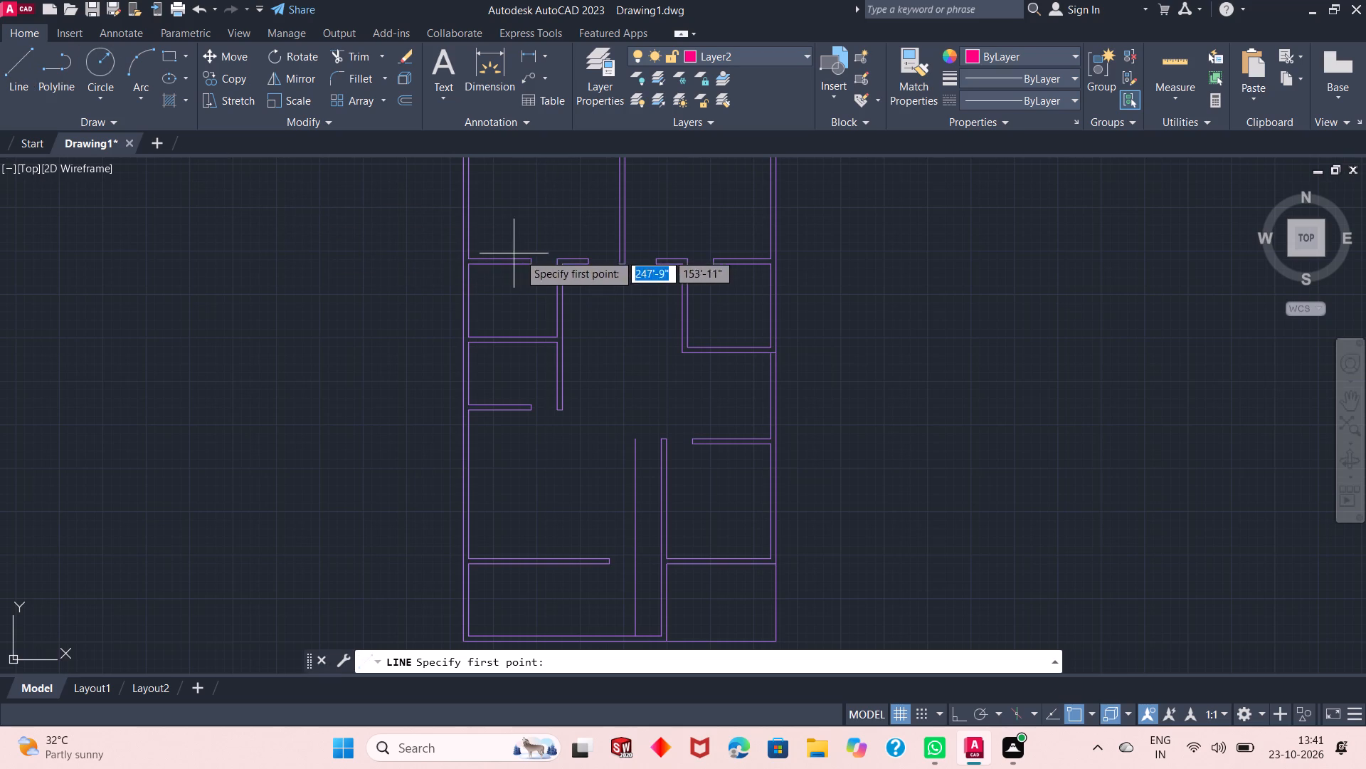
pyautogui.scroll(2, 553, 252)
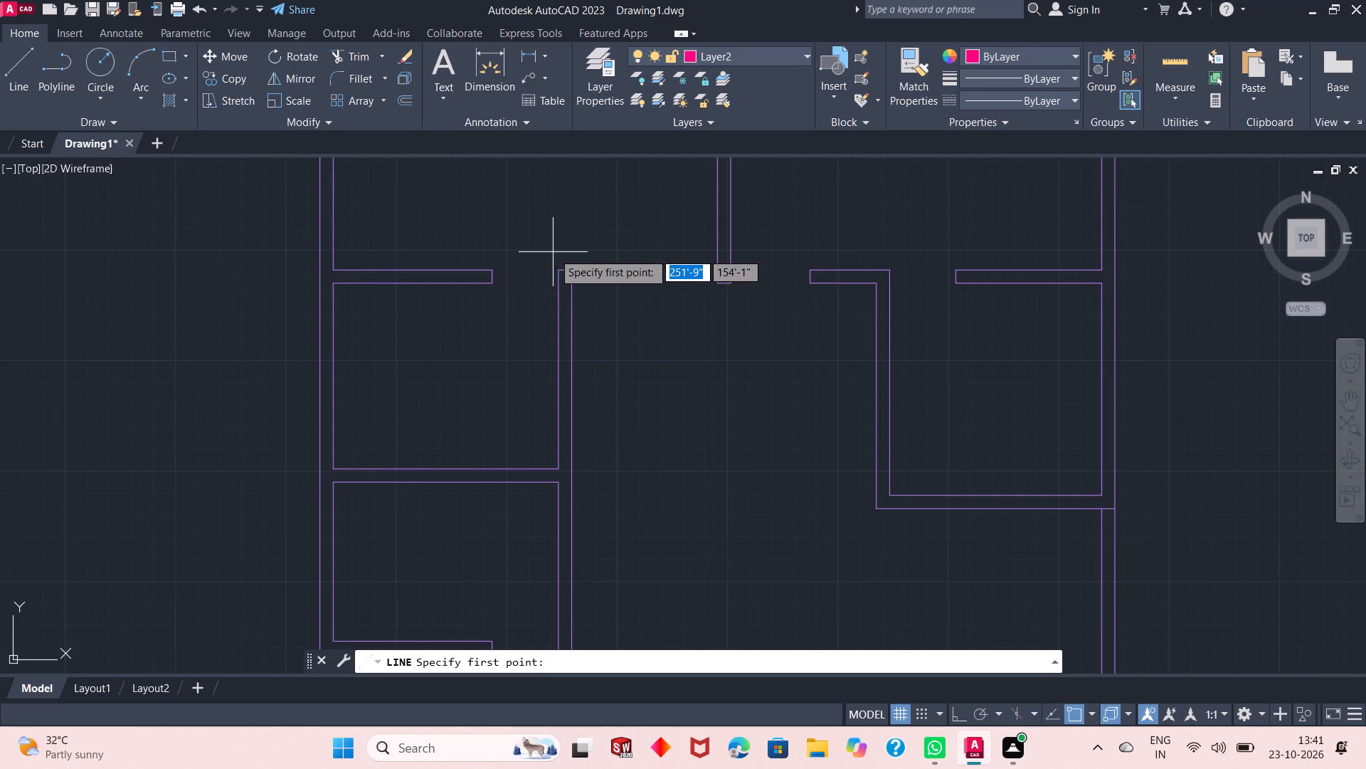
pyautogui.scroll(-3, 595, 422)
pyautogui.scroll(2, 608, 388)
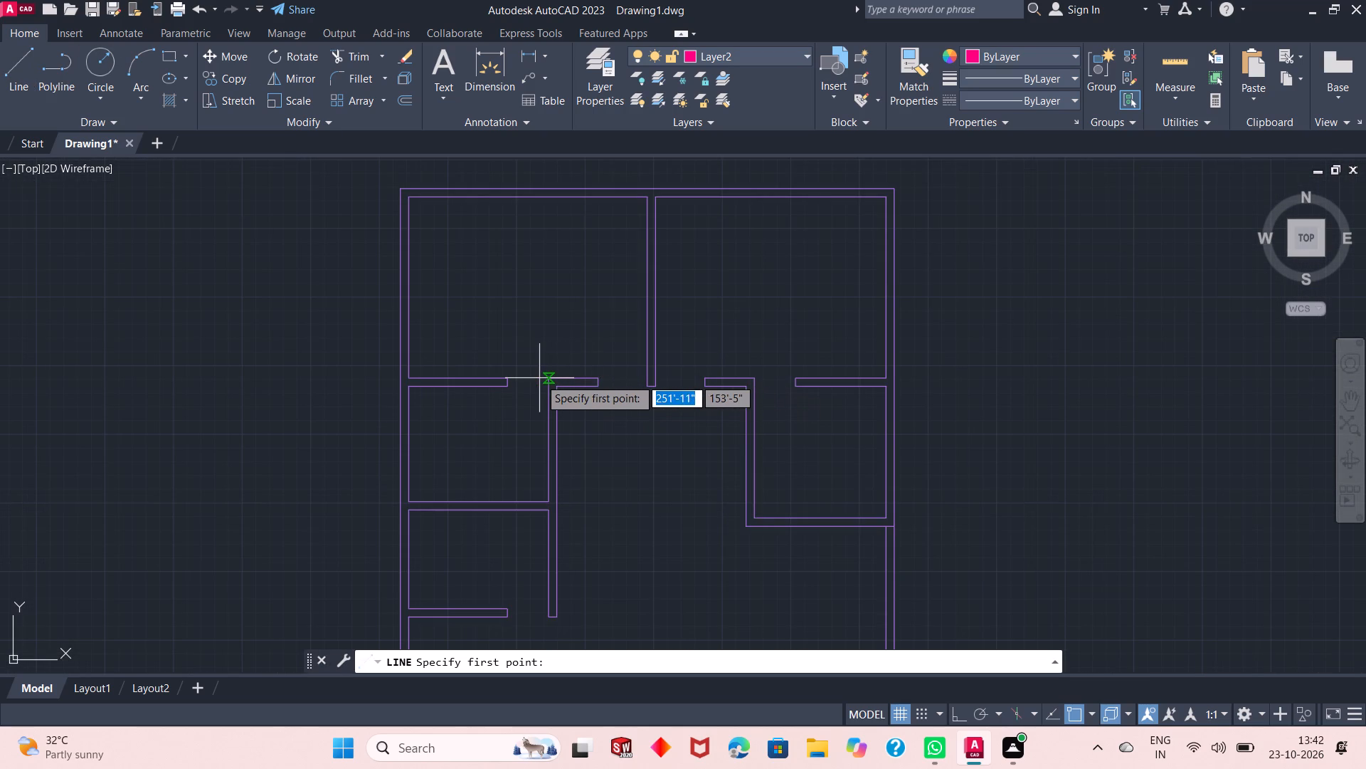
pyautogui.scroll(1, 539, 378)
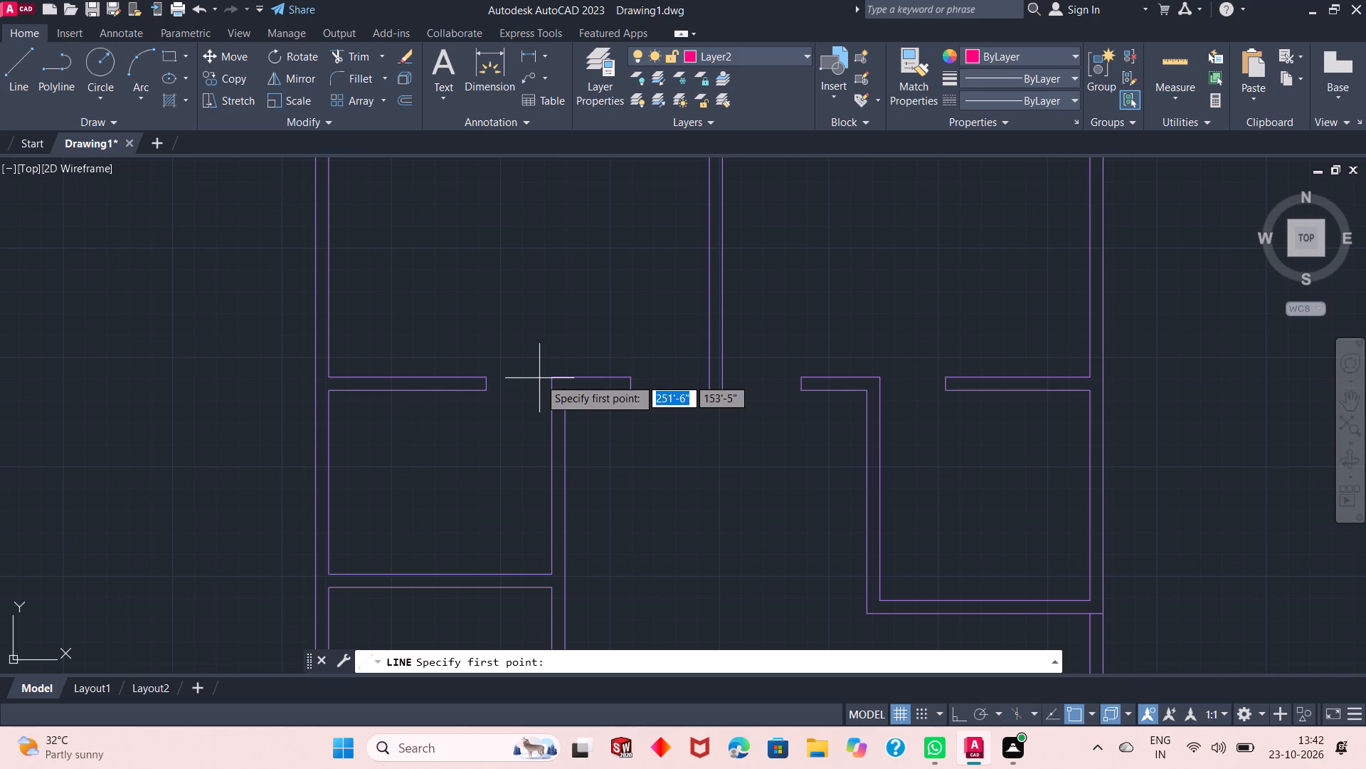
pyautogui.scroll(1, 561, 378)
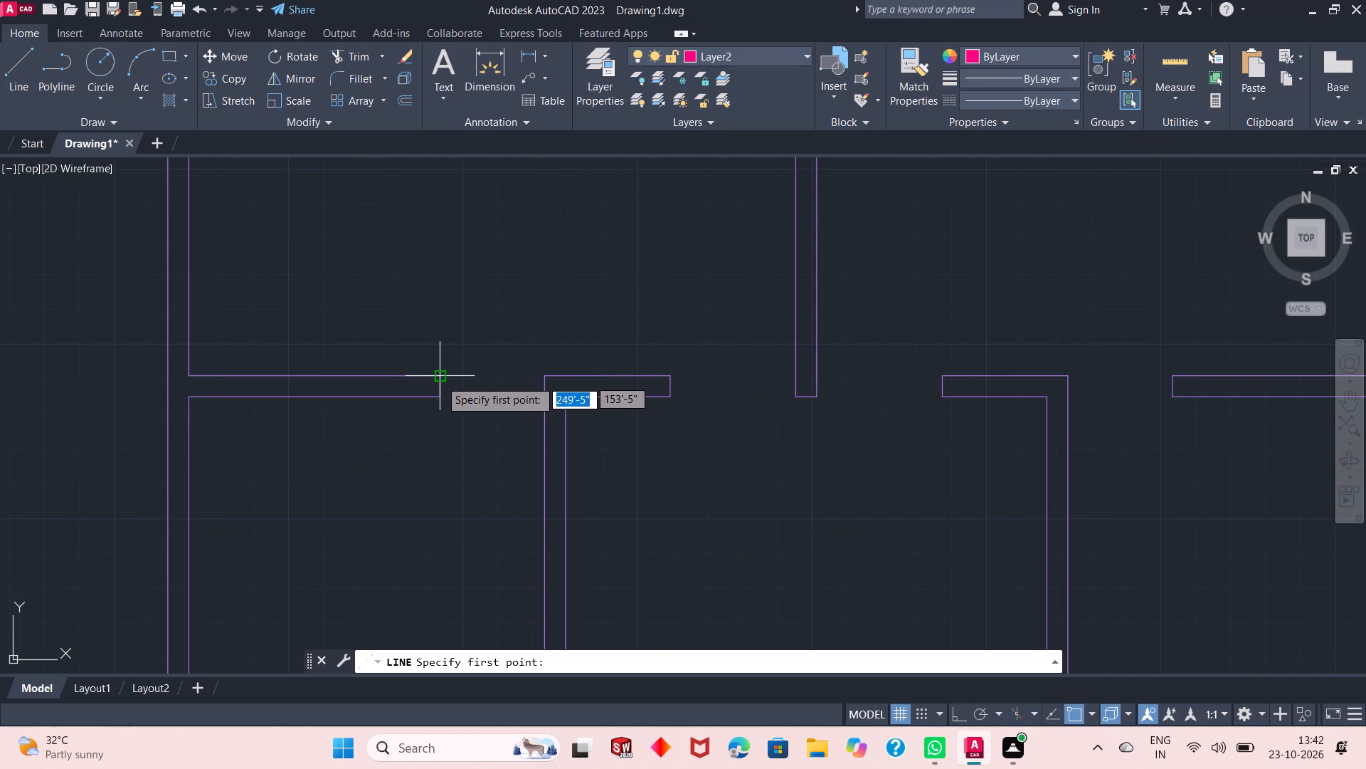
pyautogui.click(546, 379)
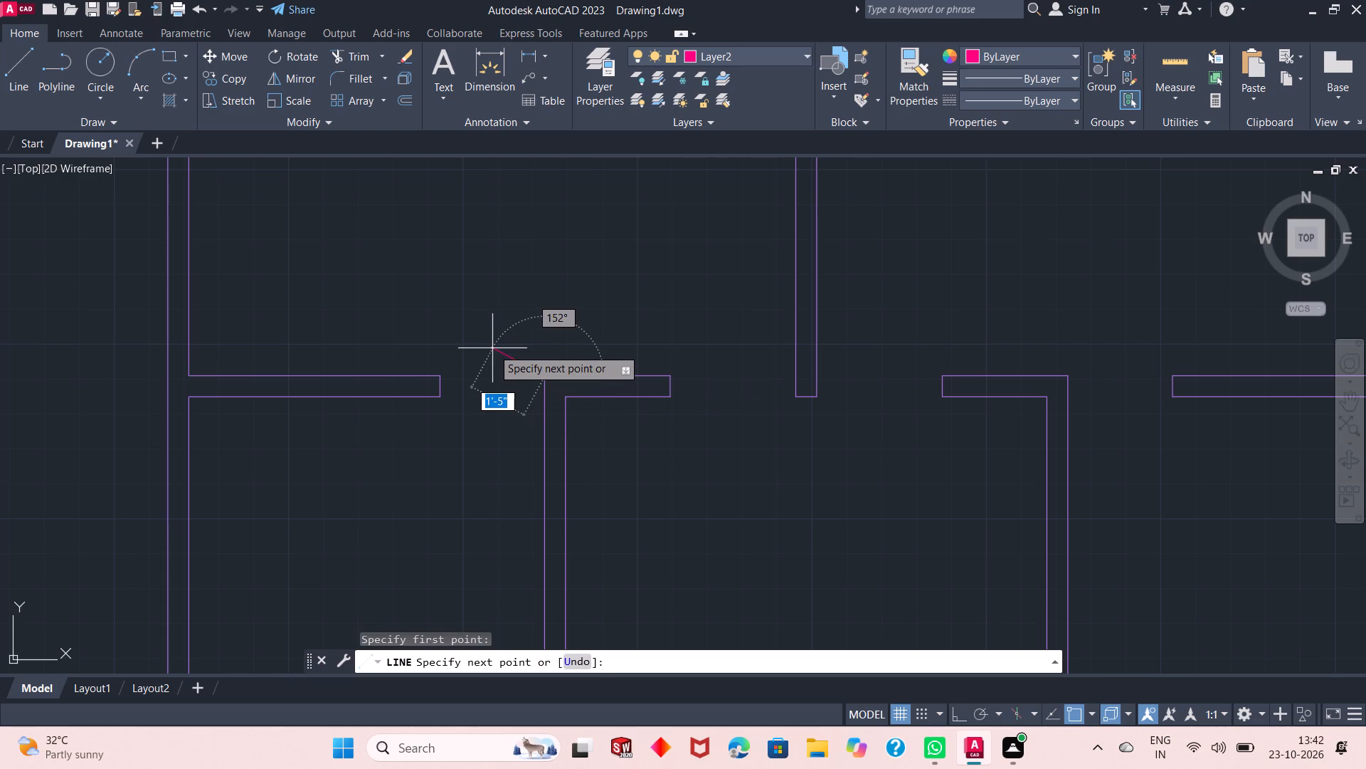
pyautogui.press('F8')
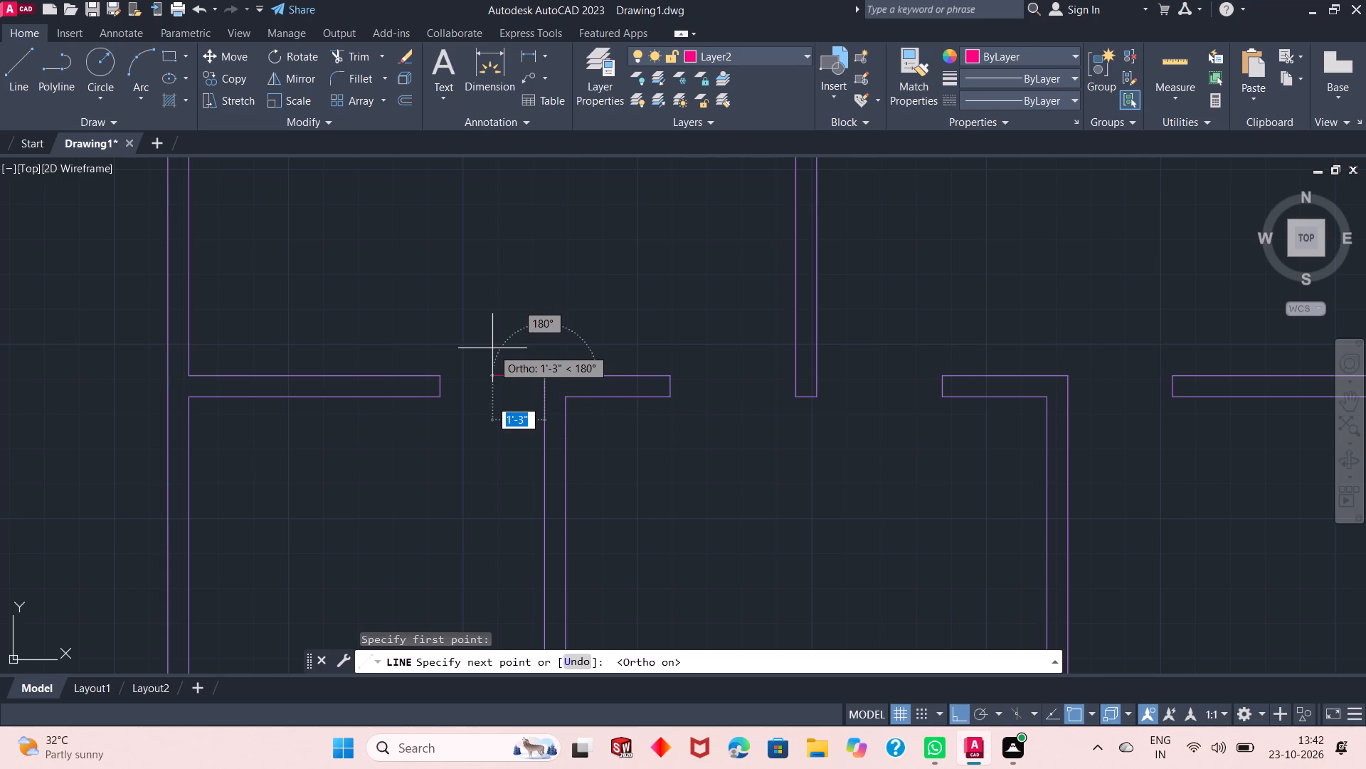
pyautogui.write('1"')
pyautogui.press('Return')
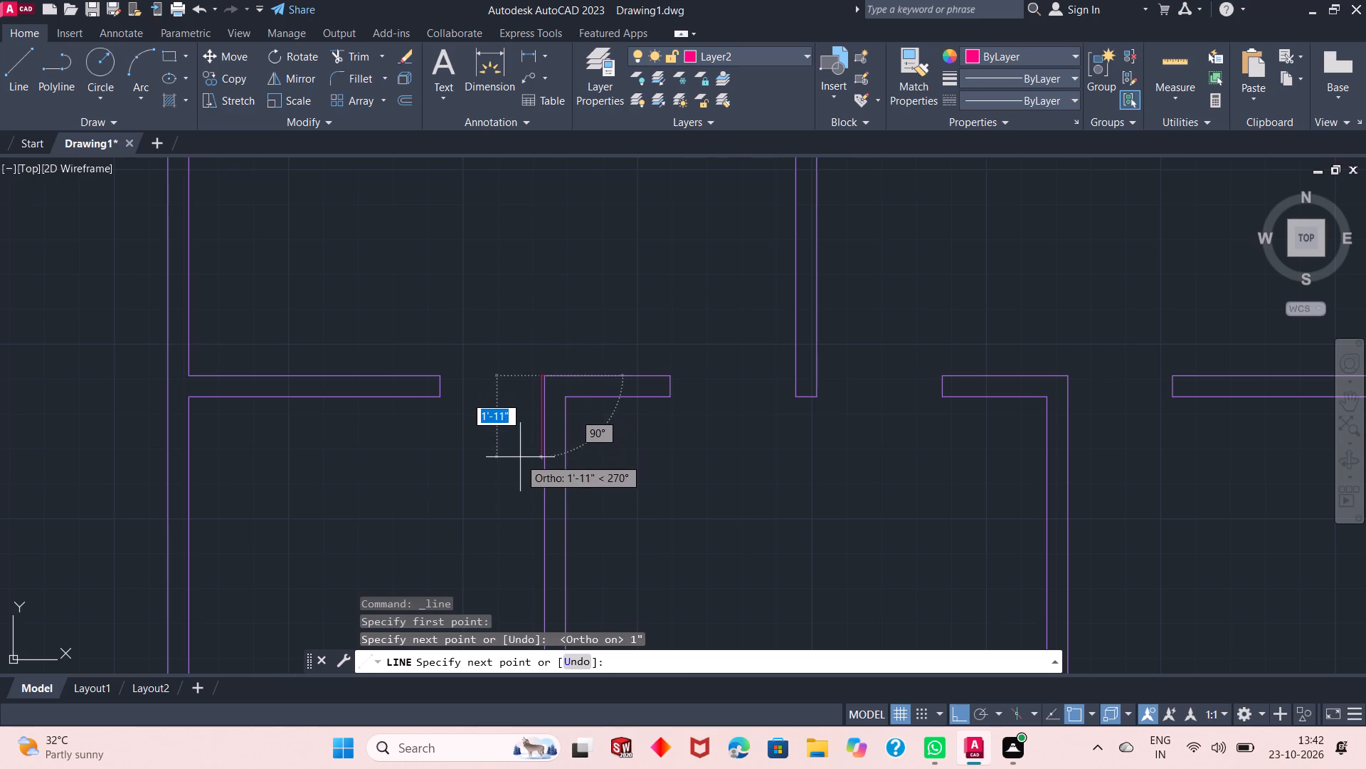
# Continue the door outline 2' down alongside the wall and 1" further toward the opening.
pyautogui.scroll(1, 517, 461)
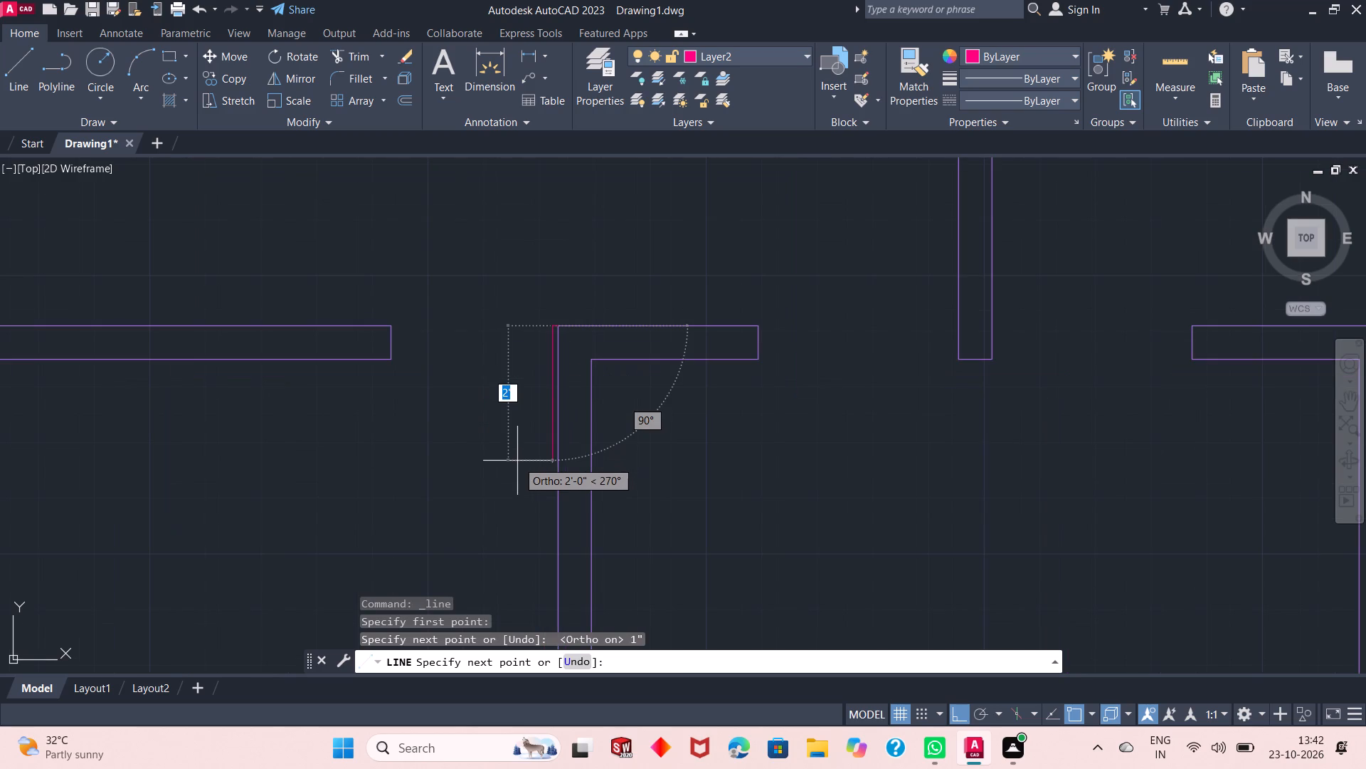
pyautogui.scroll(1, 517, 461)
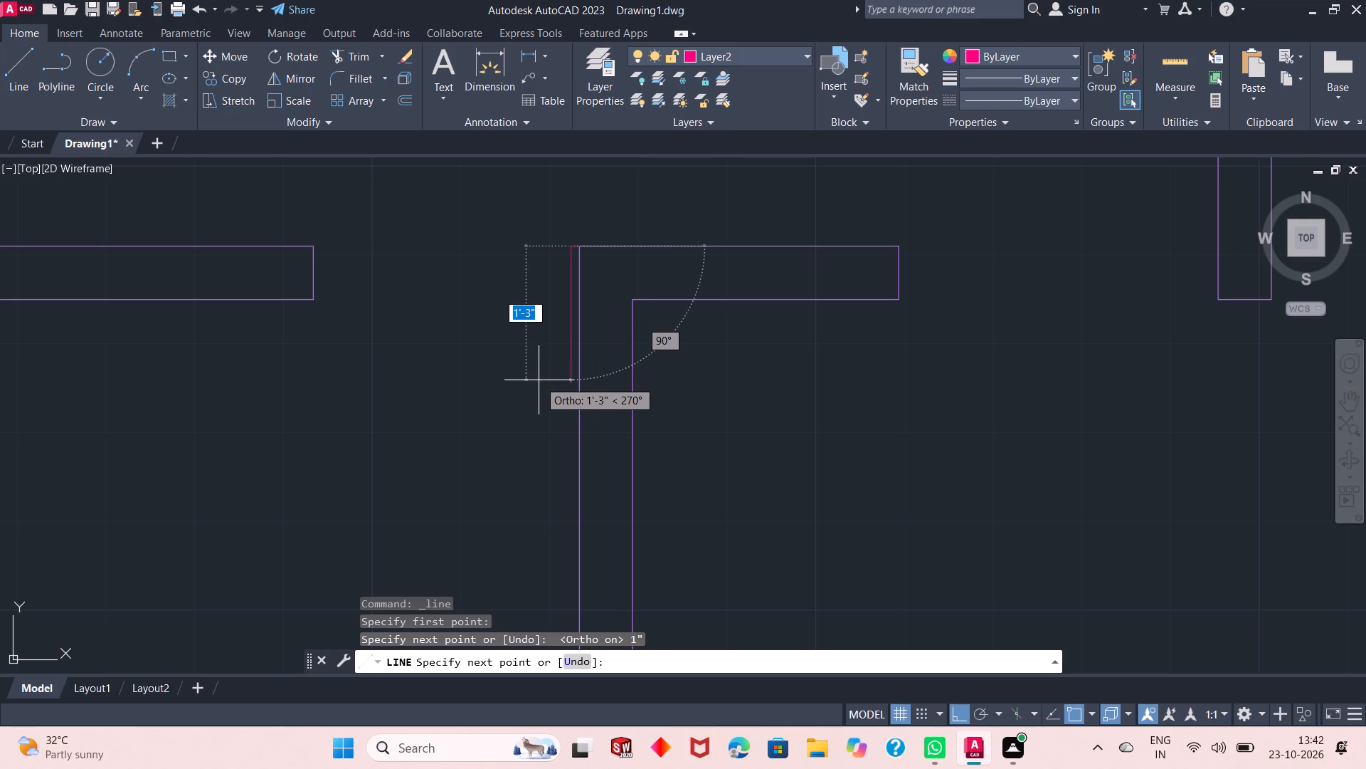
pyautogui.press('2')
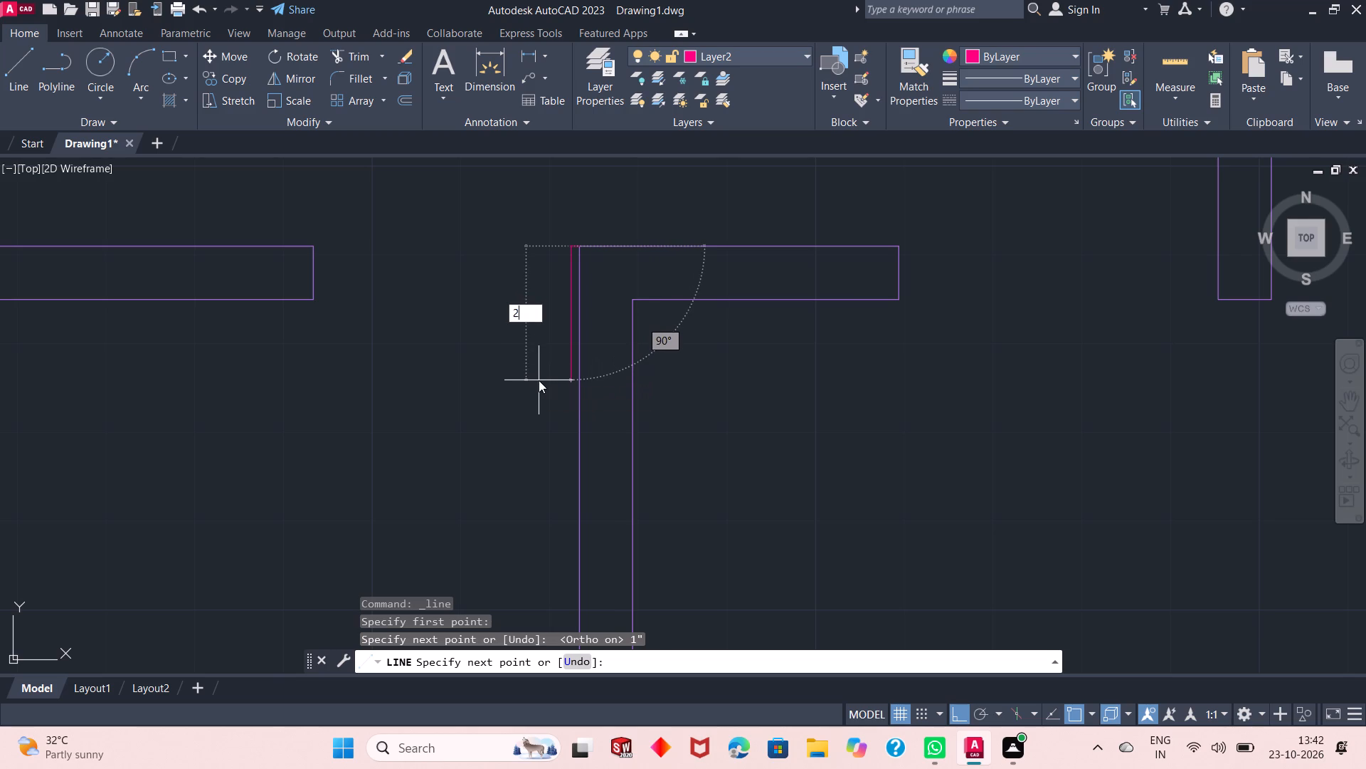
pyautogui.press("'")
pyautogui.press('Return')
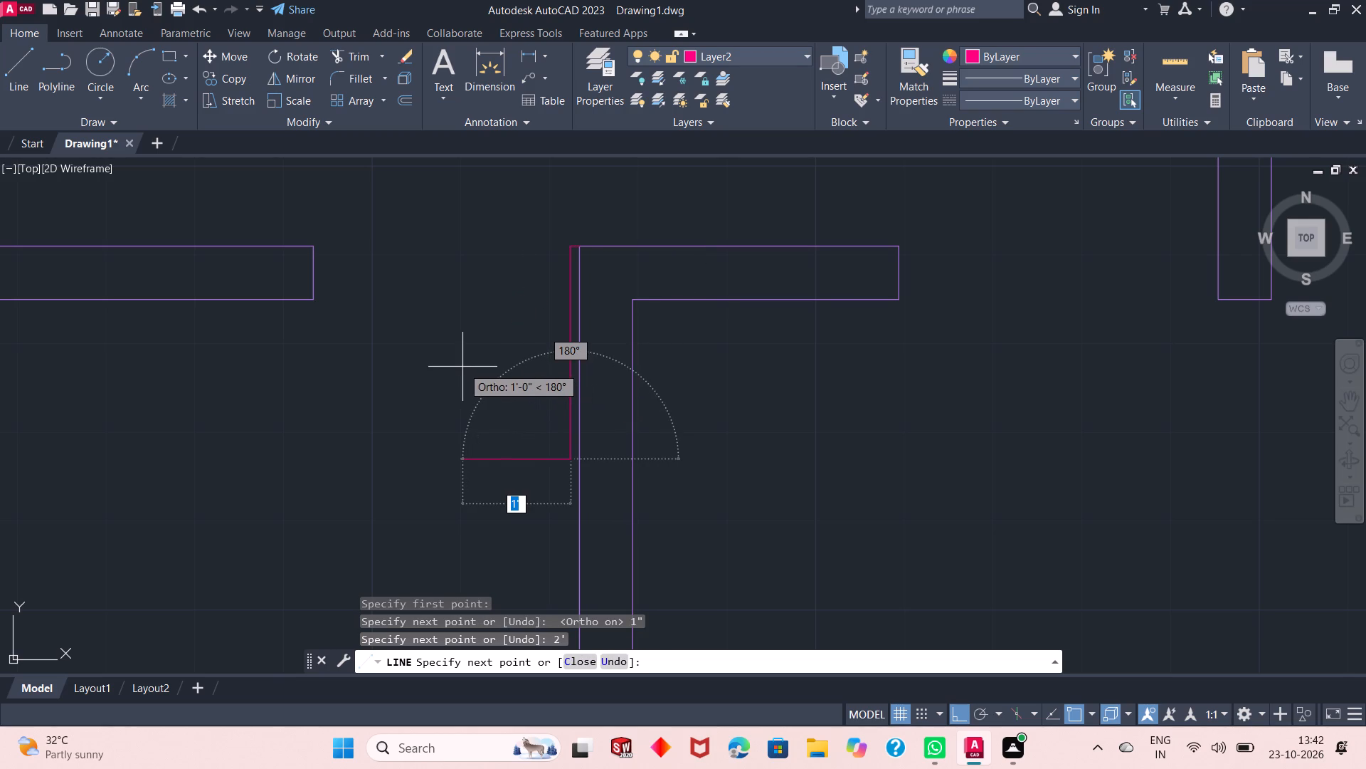
pyautogui.scroll(-2, 485, 355)
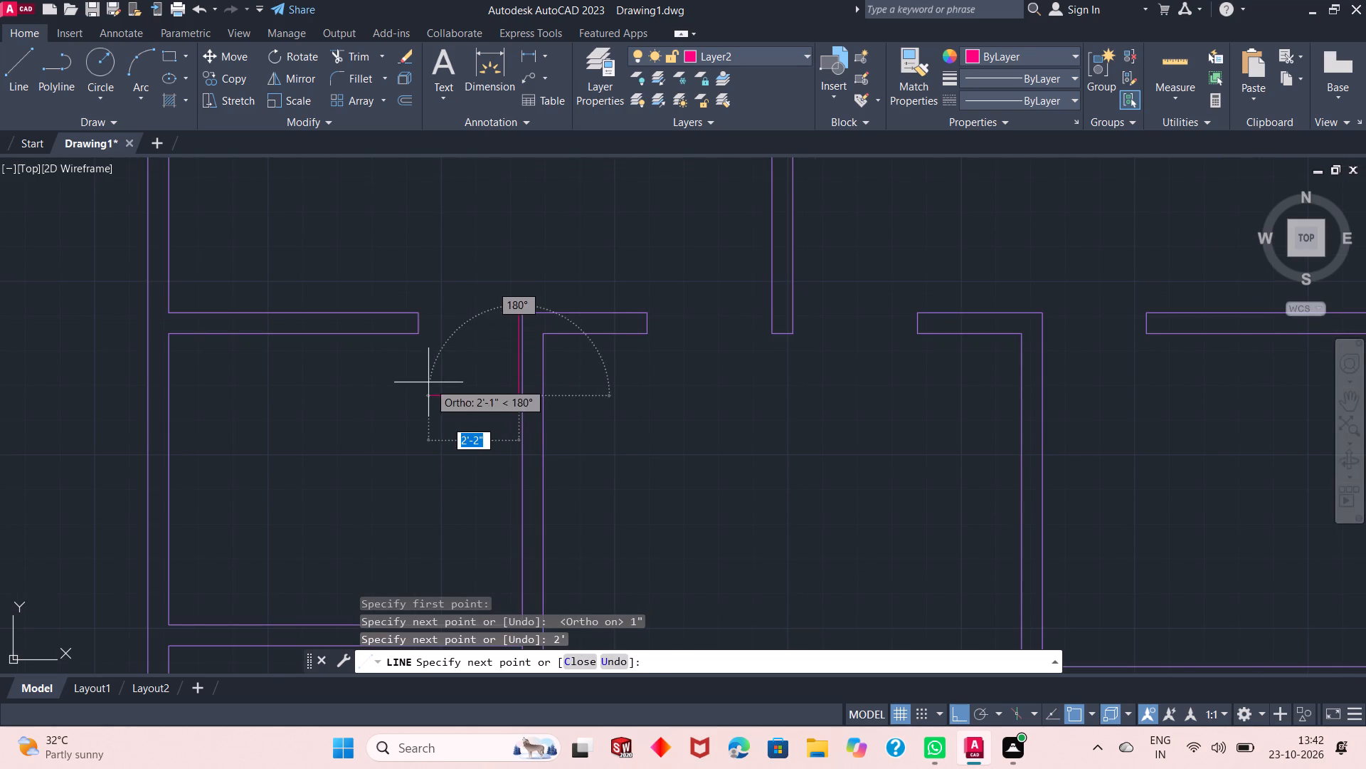
pyautogui.scroll(1, 441, 369)
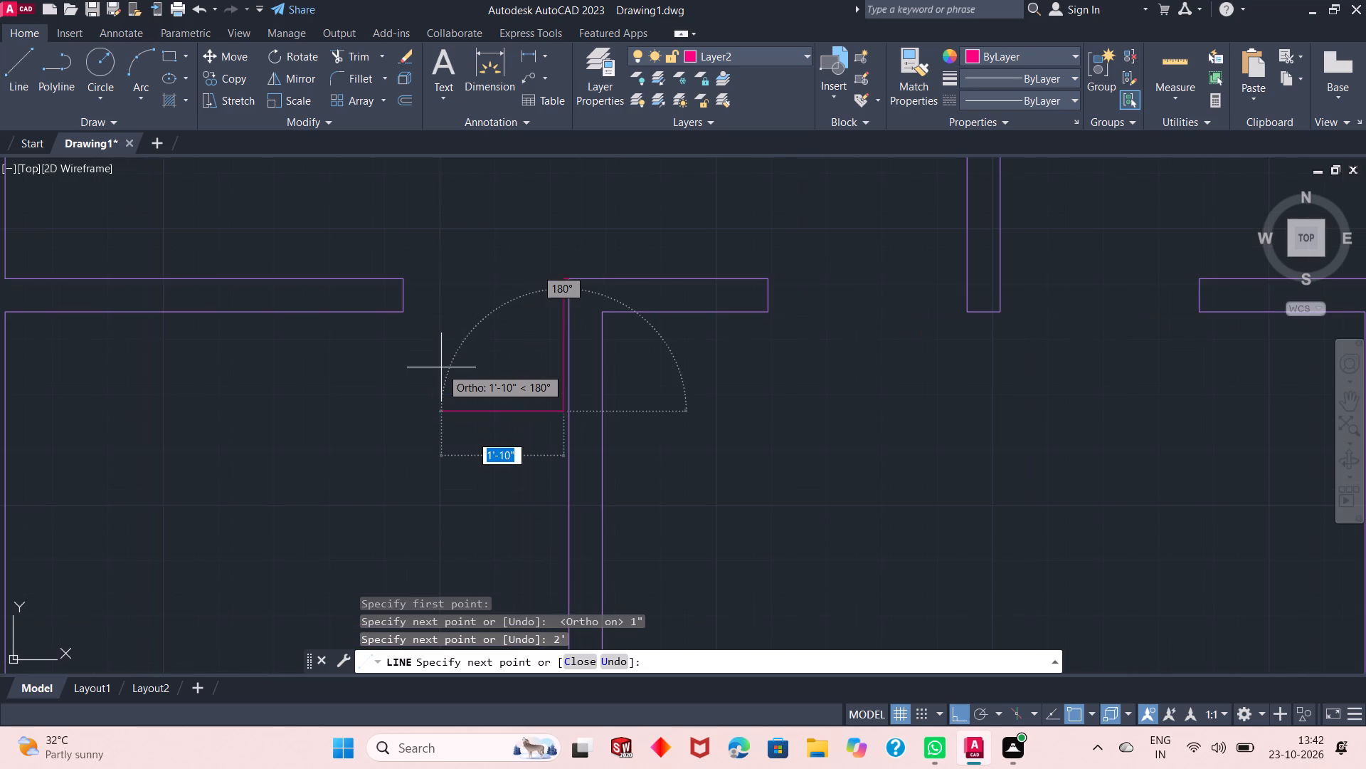
pyautogui.write('1"')
pyautogui.press('Return')
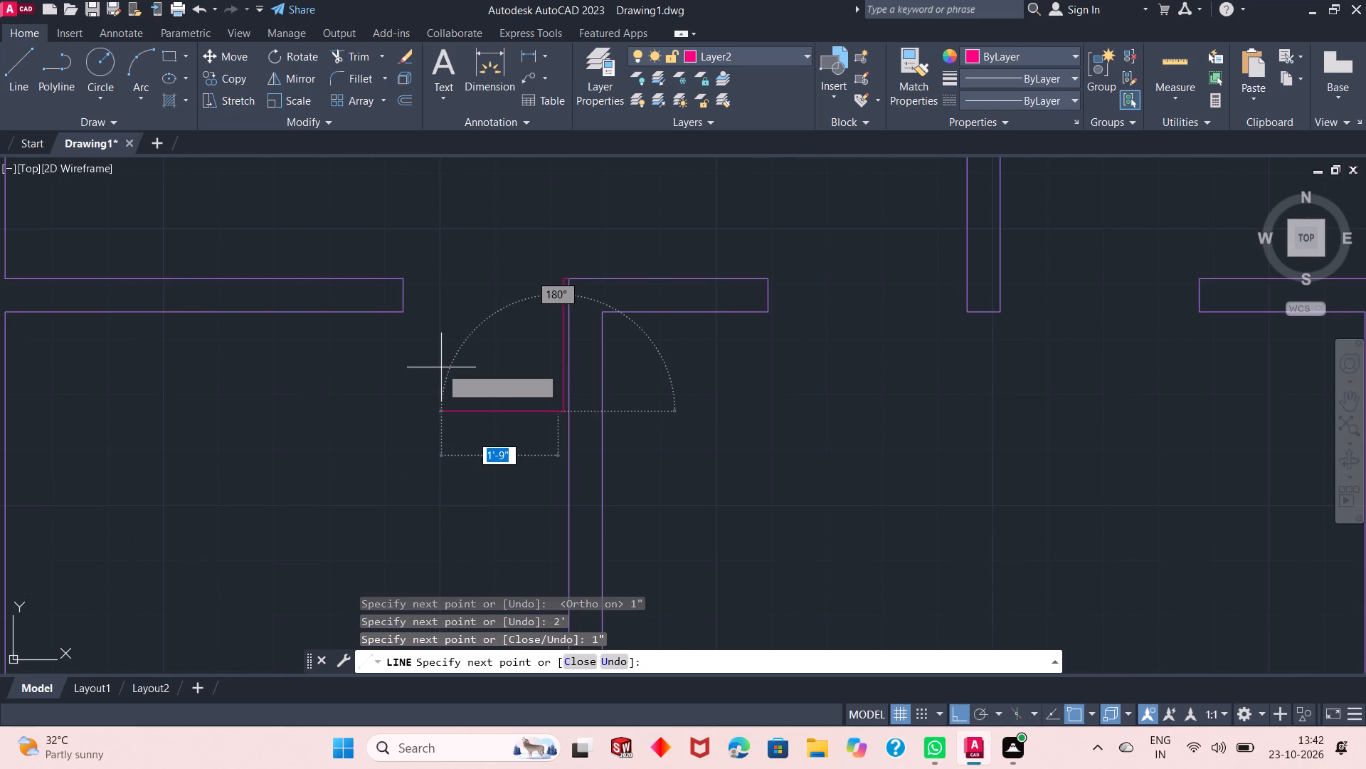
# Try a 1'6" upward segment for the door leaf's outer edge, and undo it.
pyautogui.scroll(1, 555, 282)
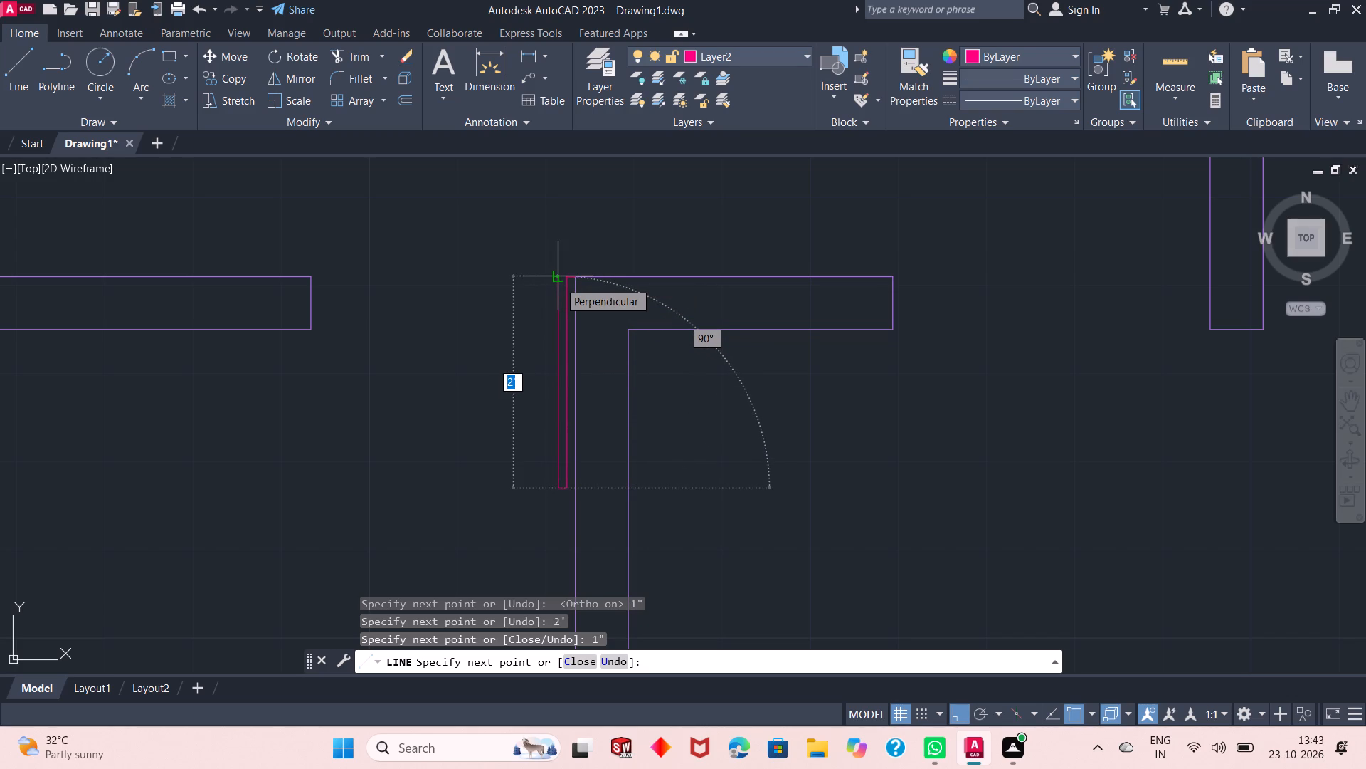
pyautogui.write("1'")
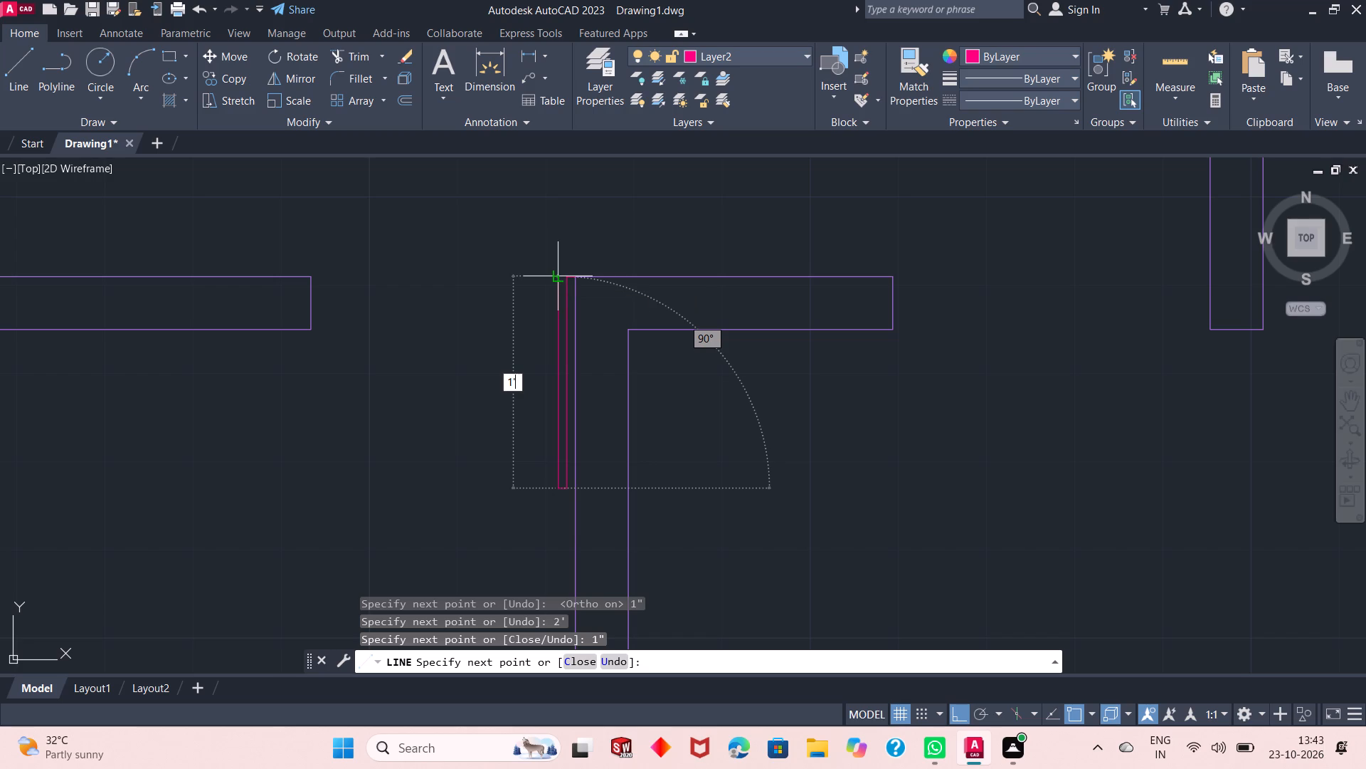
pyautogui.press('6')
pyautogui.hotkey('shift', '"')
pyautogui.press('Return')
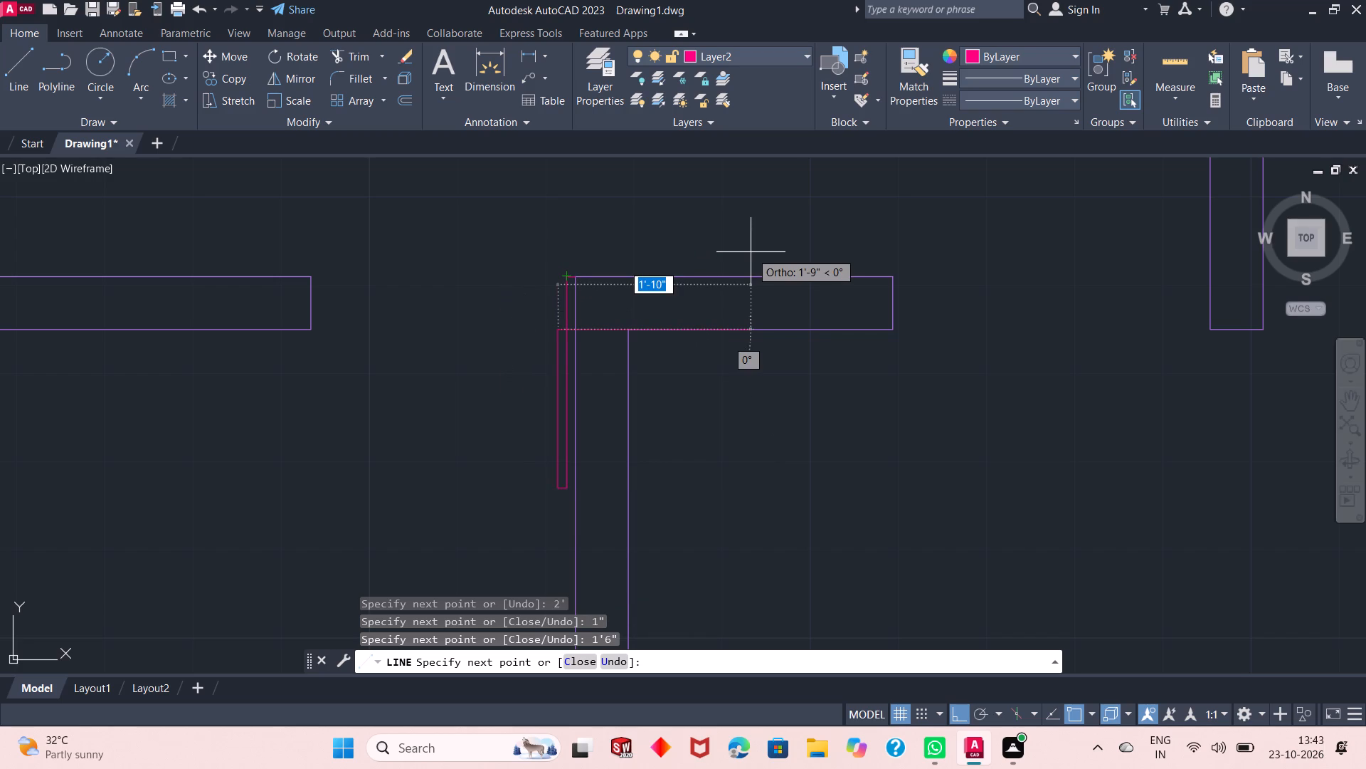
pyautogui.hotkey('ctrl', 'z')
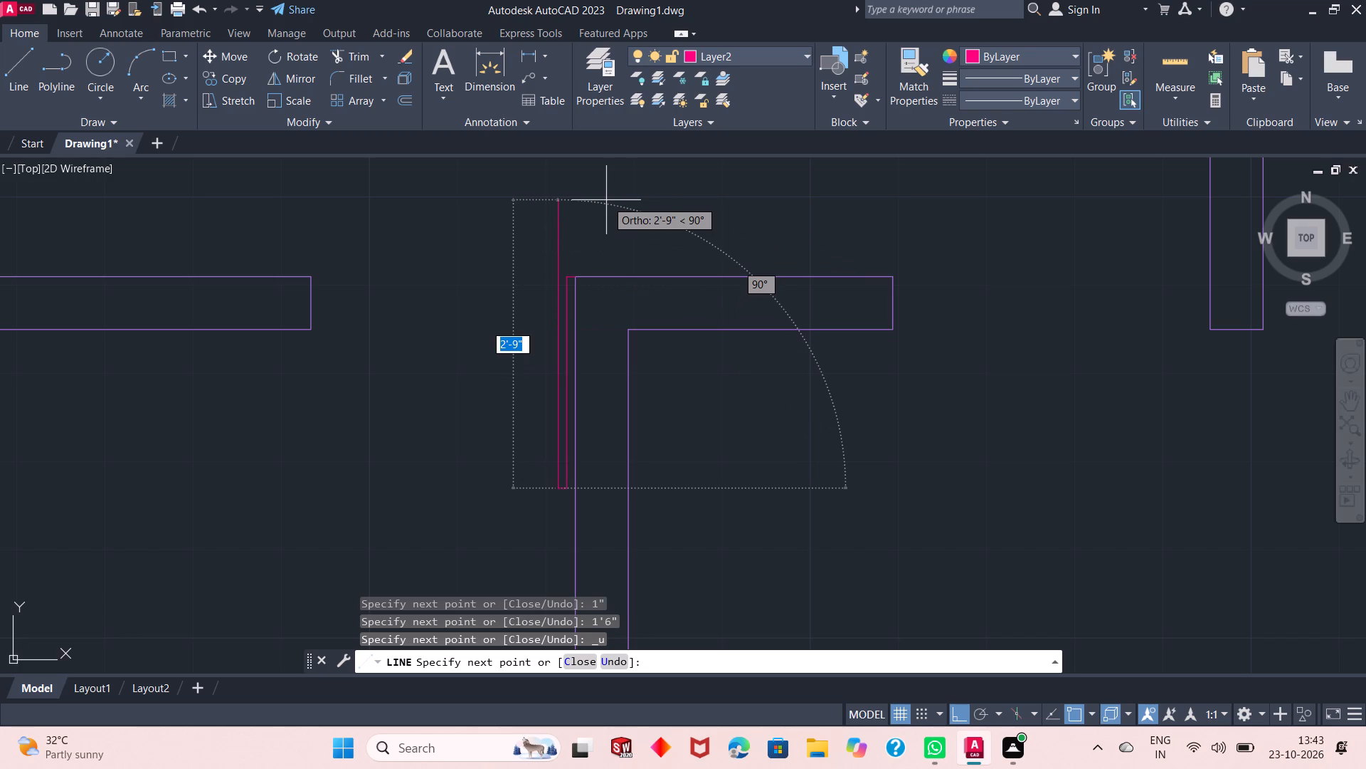
# Draw the leaf's outer edge 1'9" upward, connect it horizontally to the wall line, and finish the outline.
pyautogui.write('1\'9"')
pyautogui.press('Return')
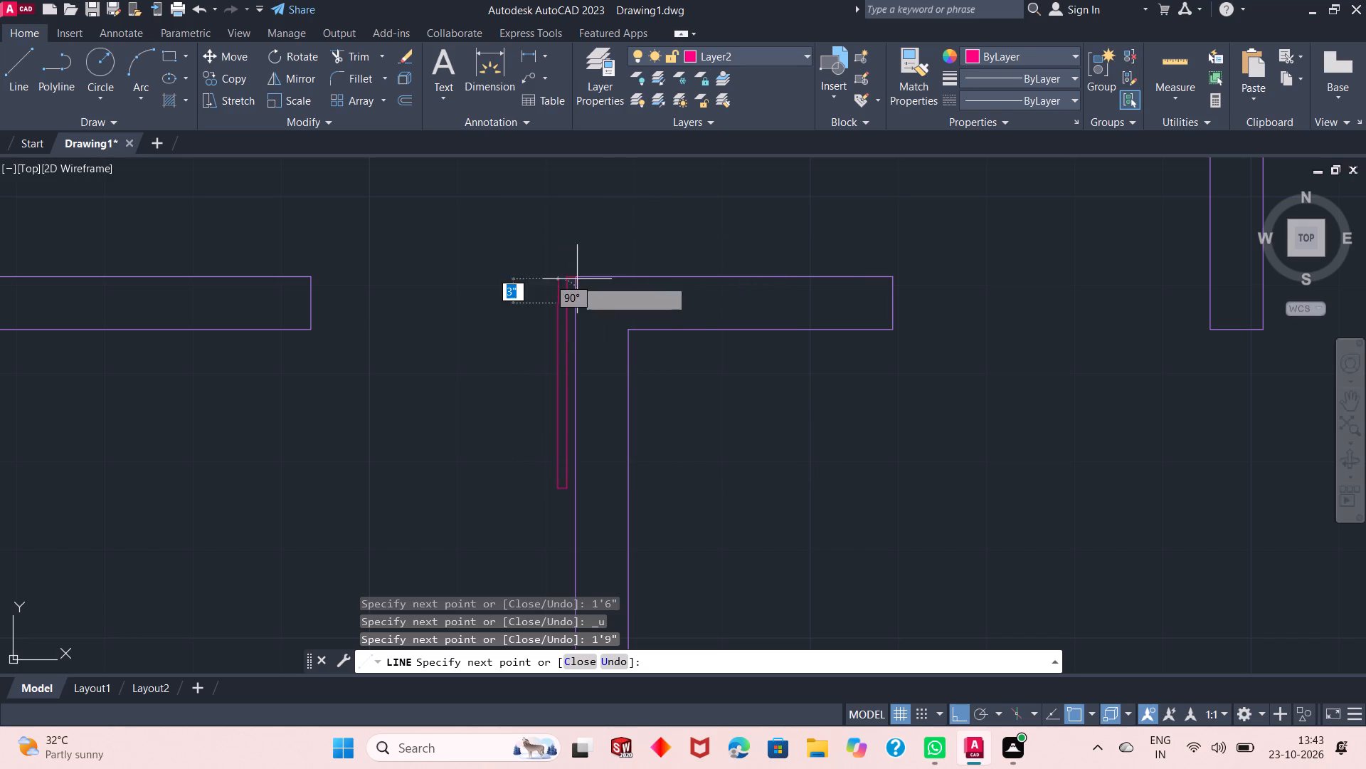
pyautogui.scroll(4, 551, 297)
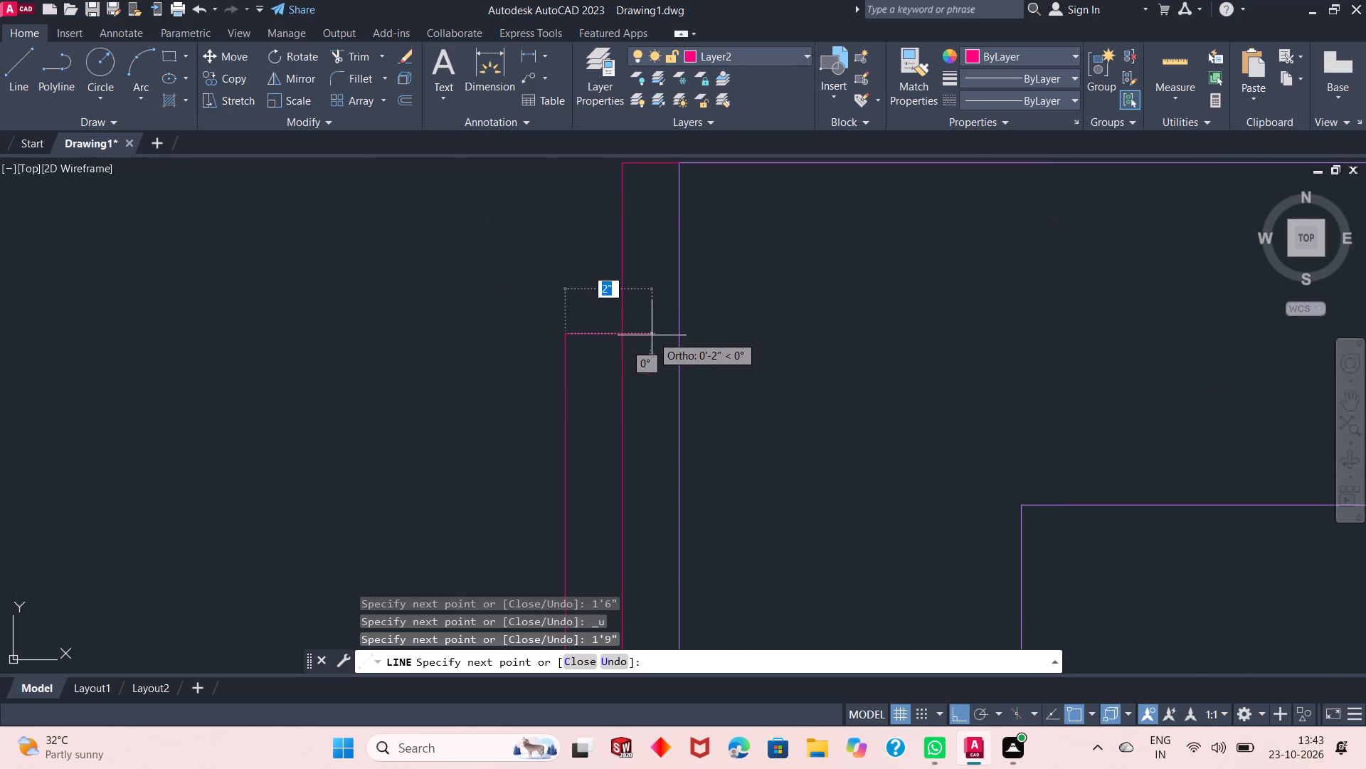
pyautogui.click(682, 334)
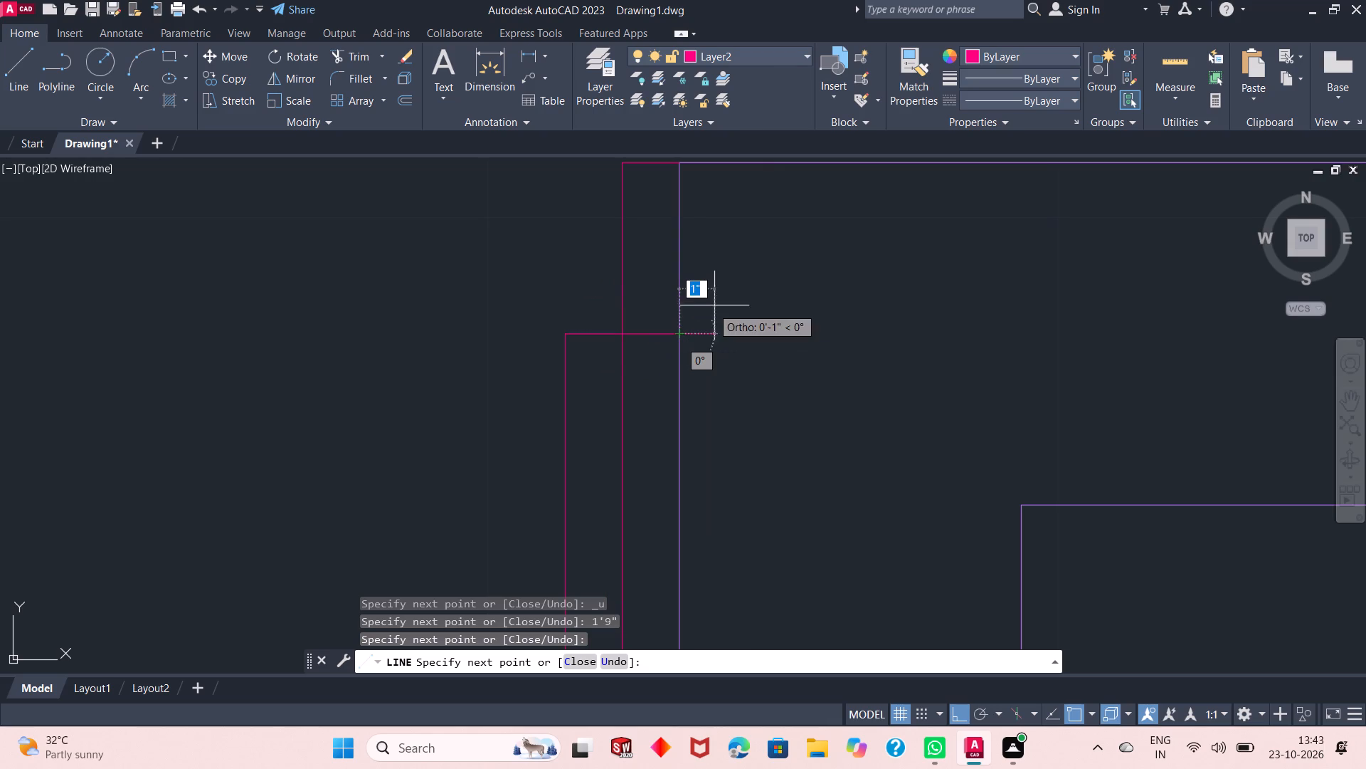
pyautogui.rightClick(716, 304)
pyautogui.click(735, 316)
# Draw a 1" horizontal line into the opening from the upper corner of the doorway's opposite jamb.
pyautogui.scroll(-3, 611, 273)
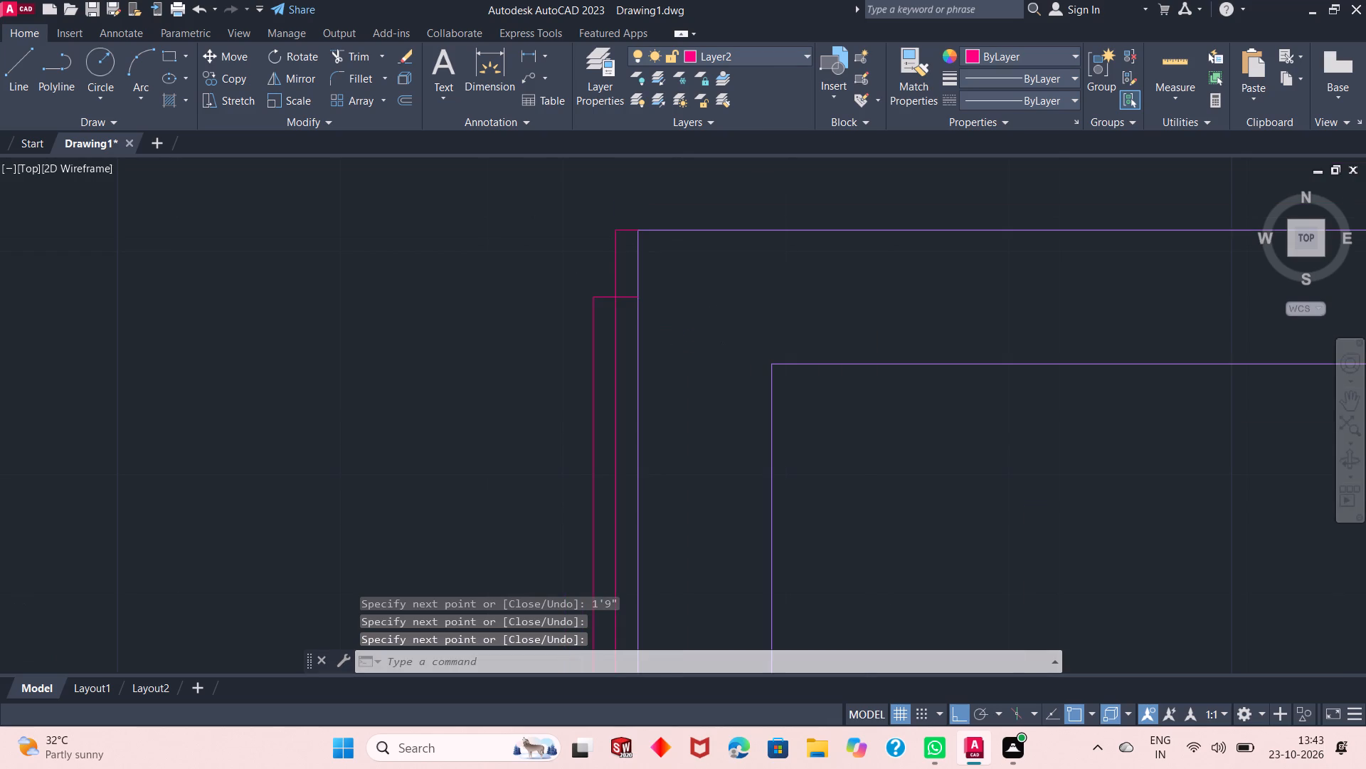
pyautogui.scroll(-1, 611, 273)
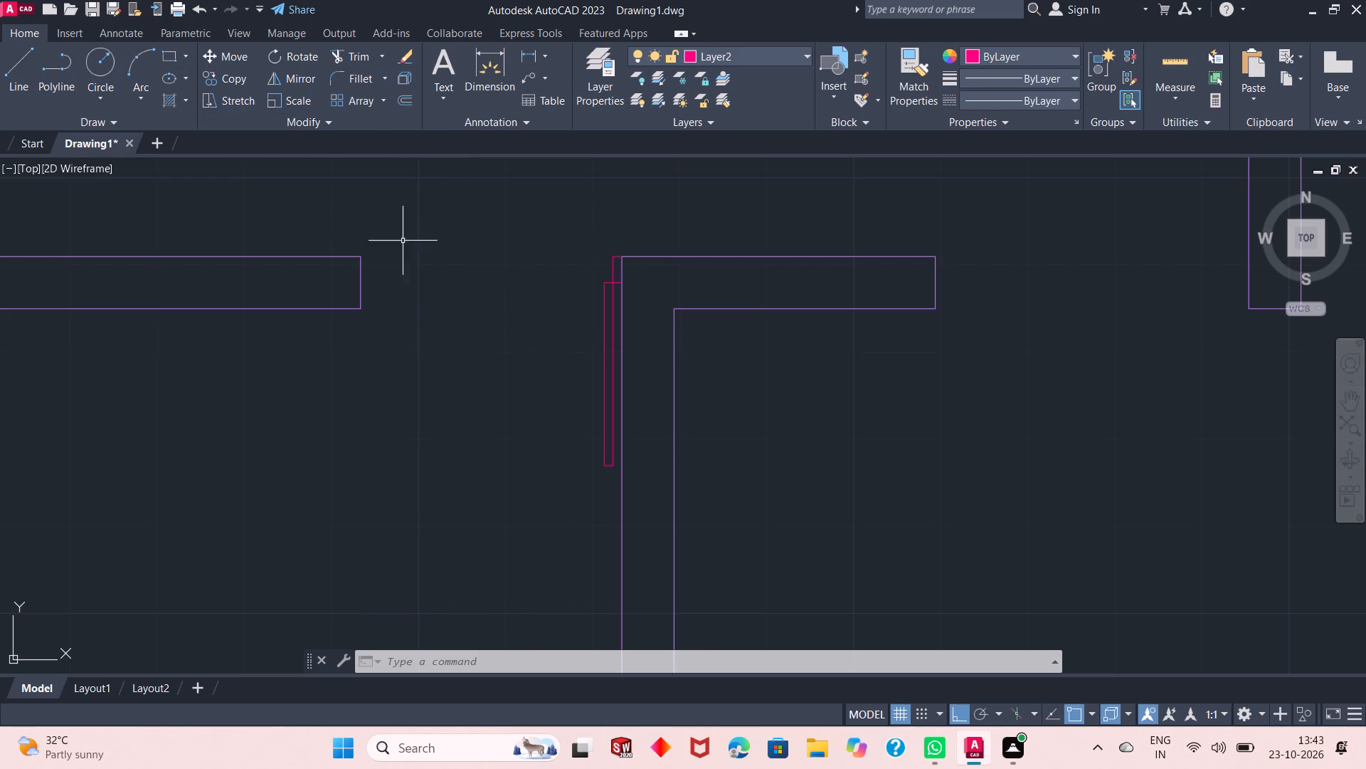
pyautogui.click(21, 87)
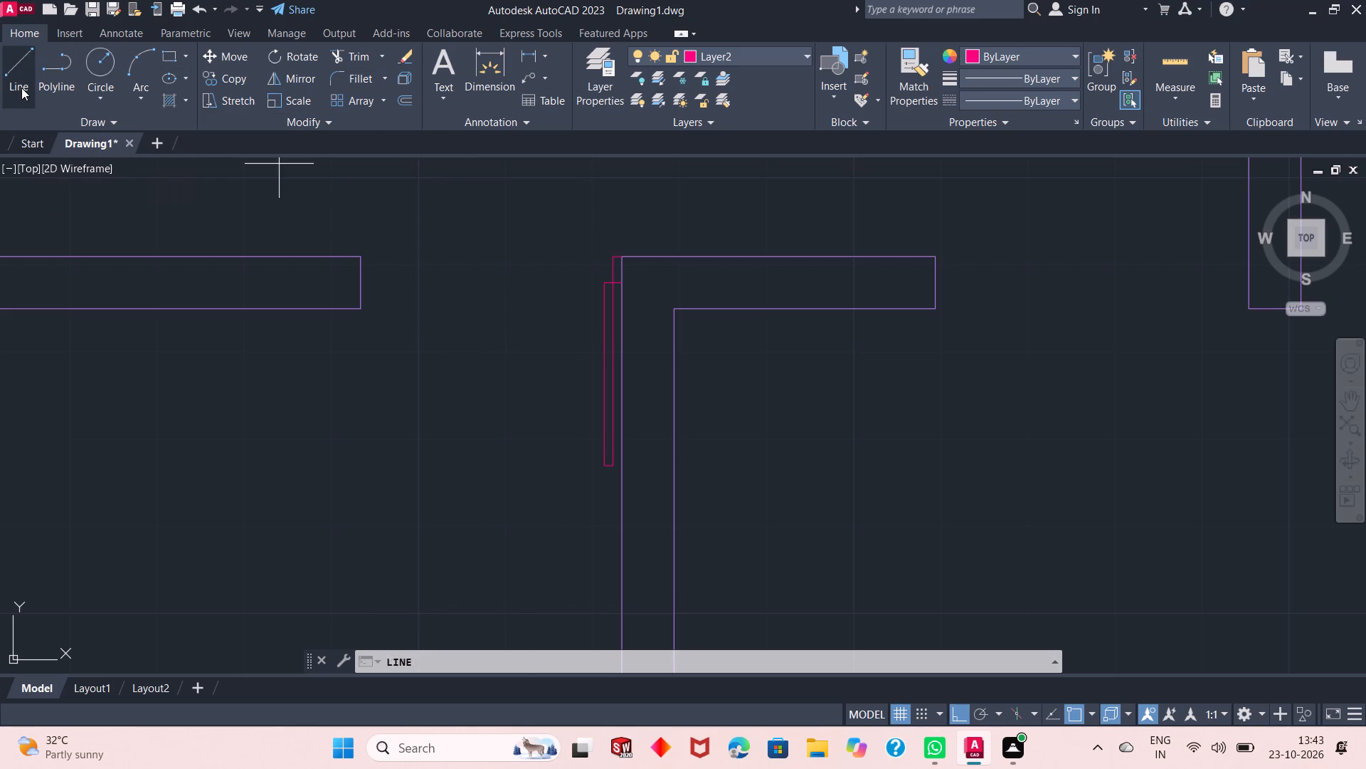
pyautogui.click(359, 258)
pyautogui.write('1"')
pyautogui.press('Return')
pyautogui.rightClick(399, 261)
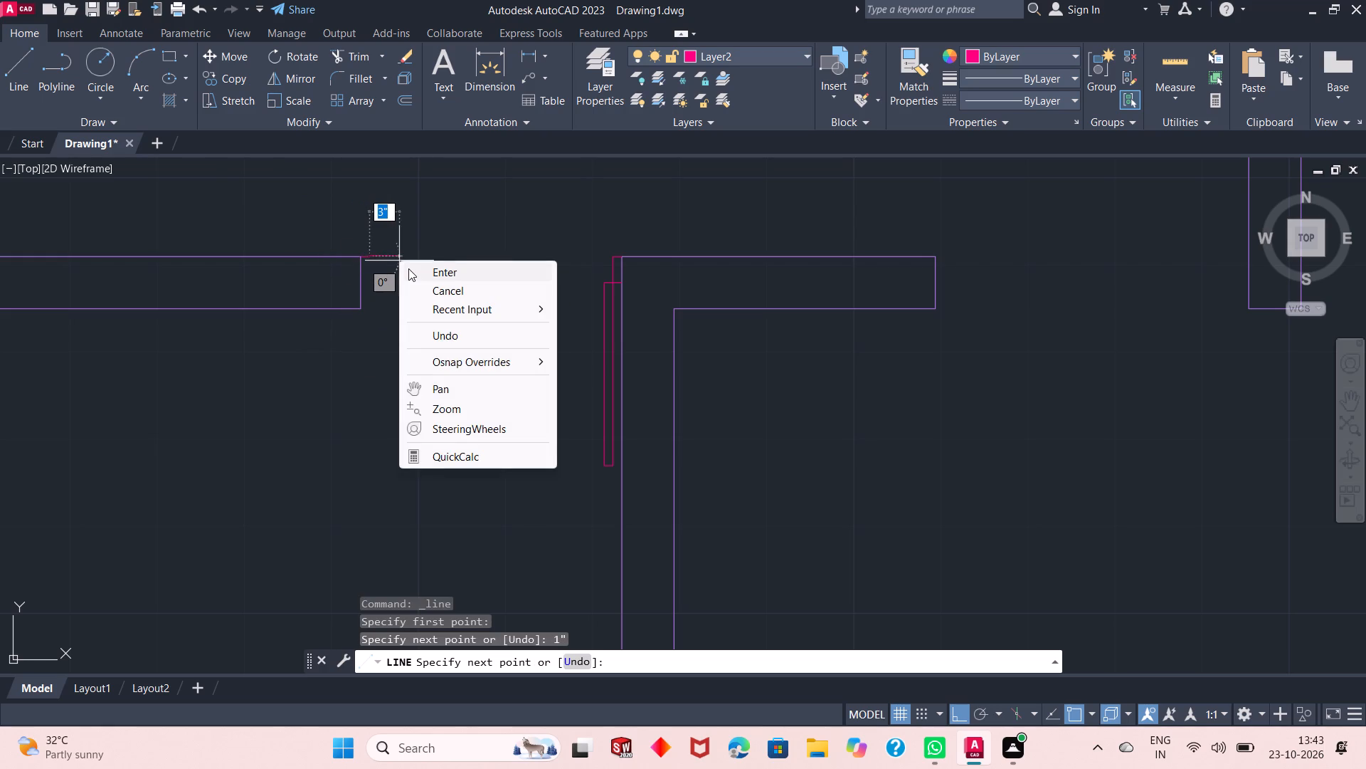
pyautogui.click(408, 268)
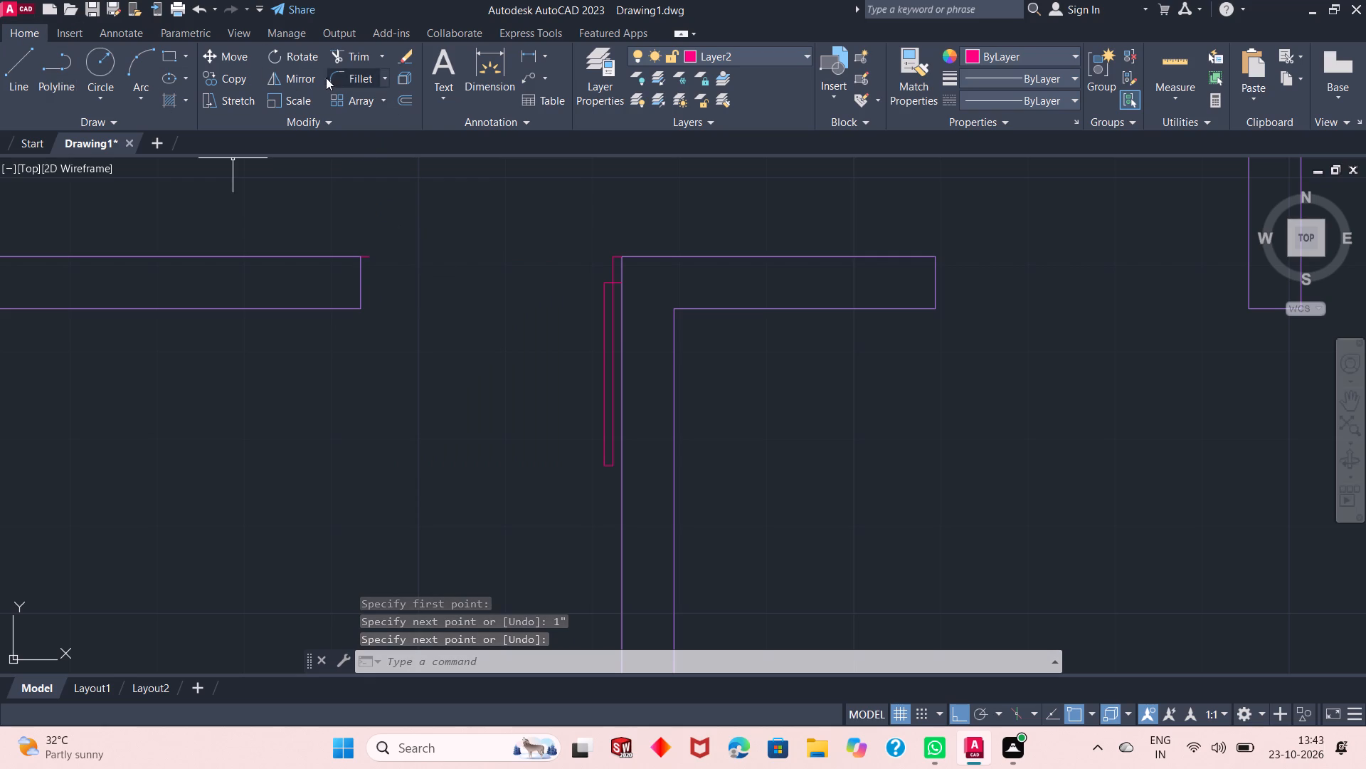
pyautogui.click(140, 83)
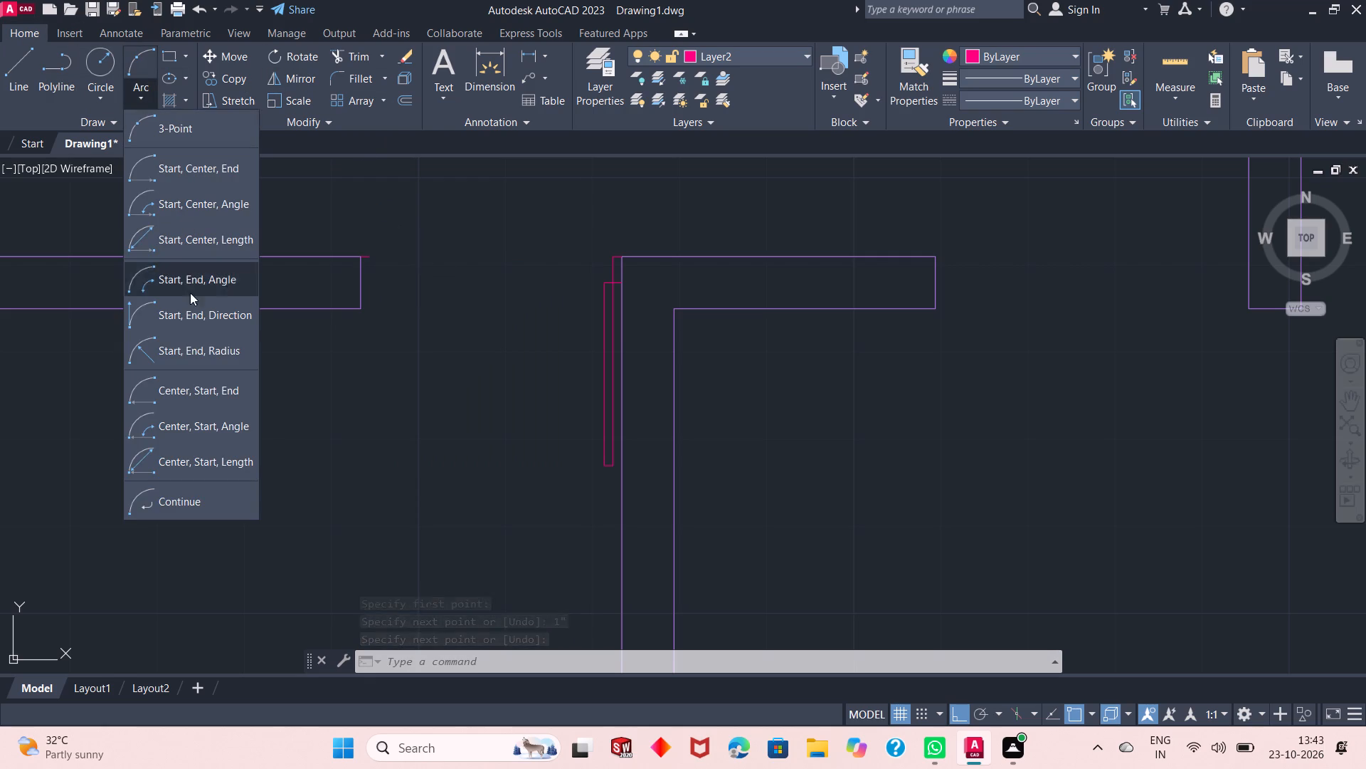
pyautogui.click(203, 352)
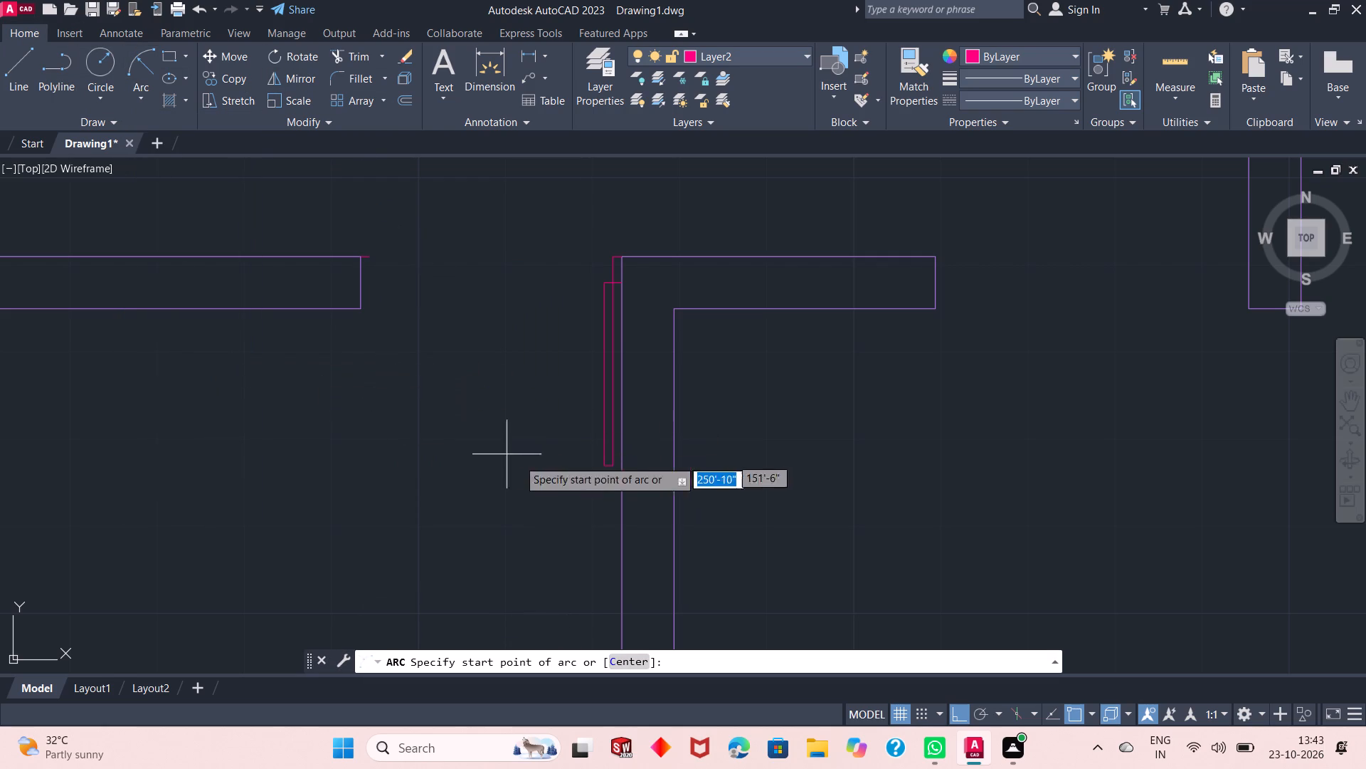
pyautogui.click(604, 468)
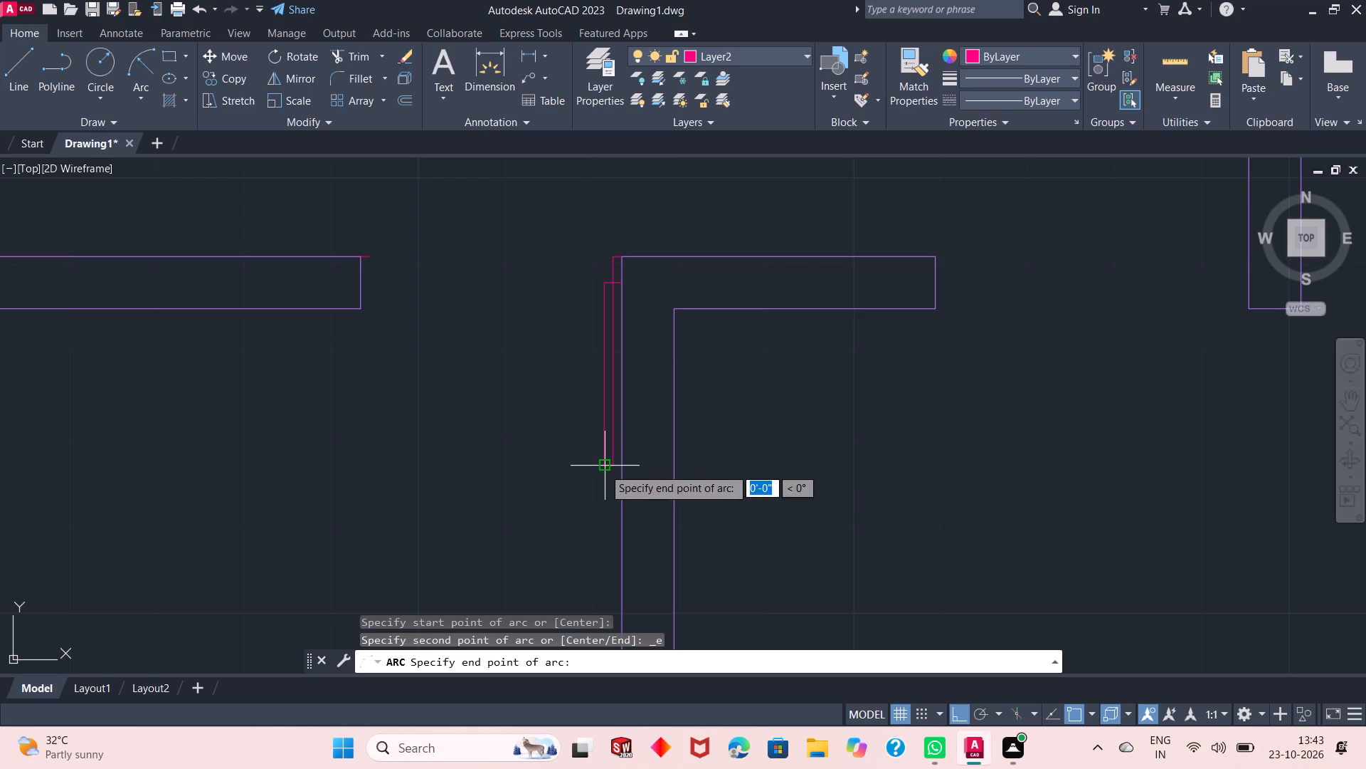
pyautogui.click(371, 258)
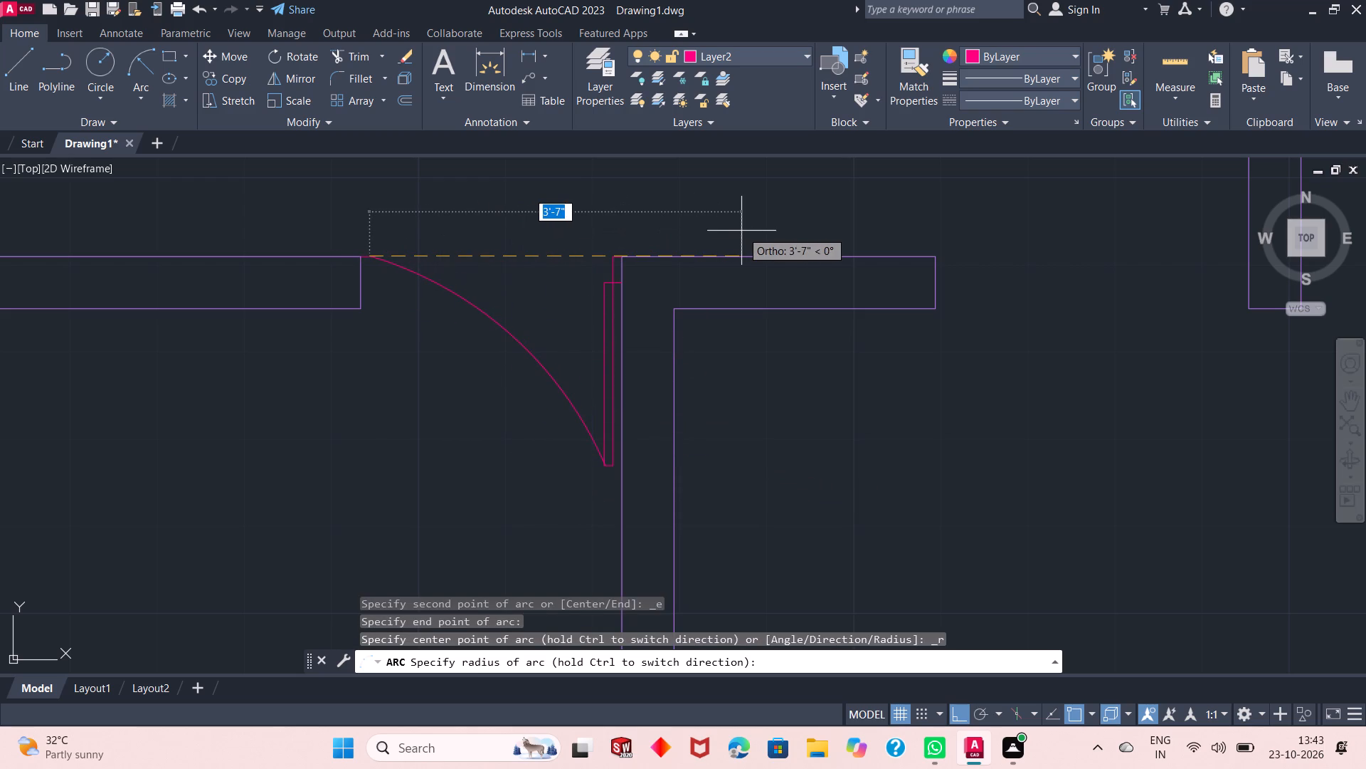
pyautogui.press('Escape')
# Draw the door's swing arc from the end of the 1" jamb line to the leaf's lower corner with a 2' radius.
pyautogui.click(132, 62)
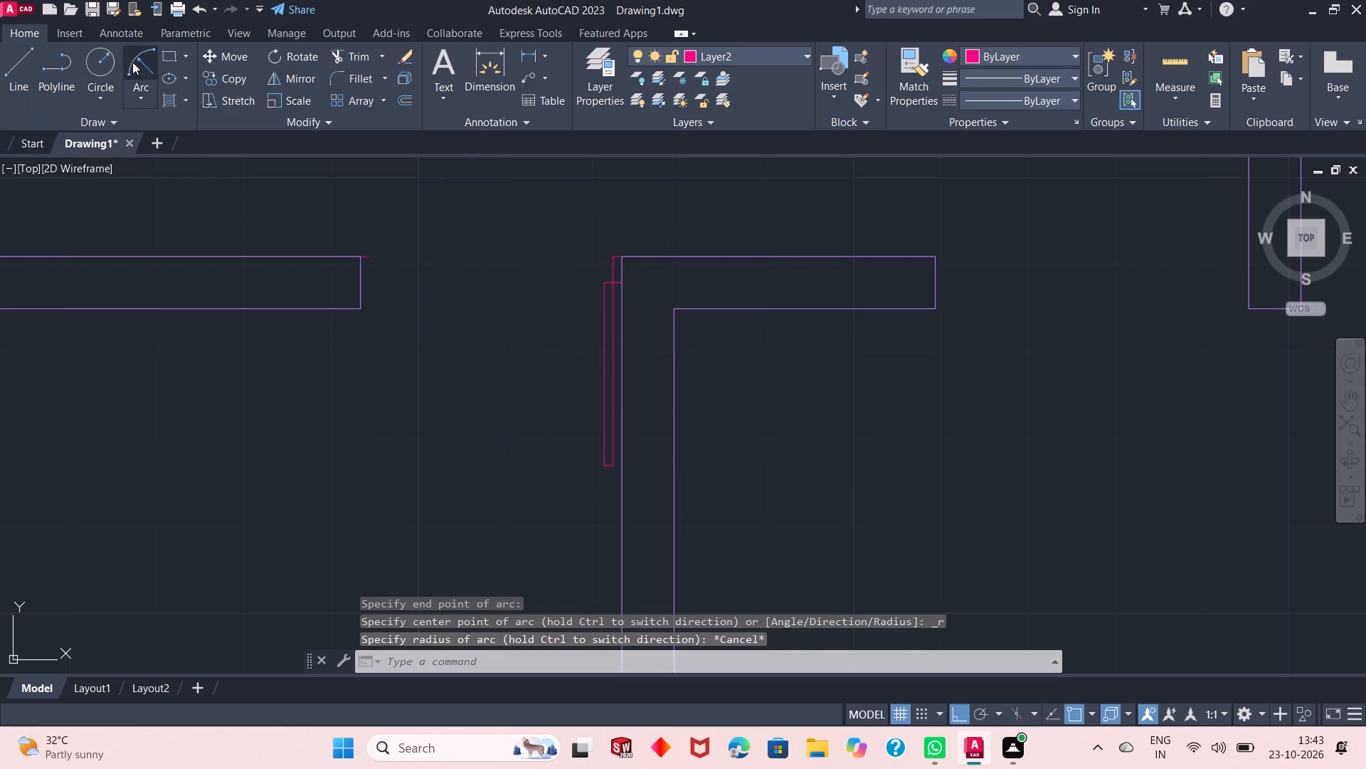
pyautogui.click(373, 258)
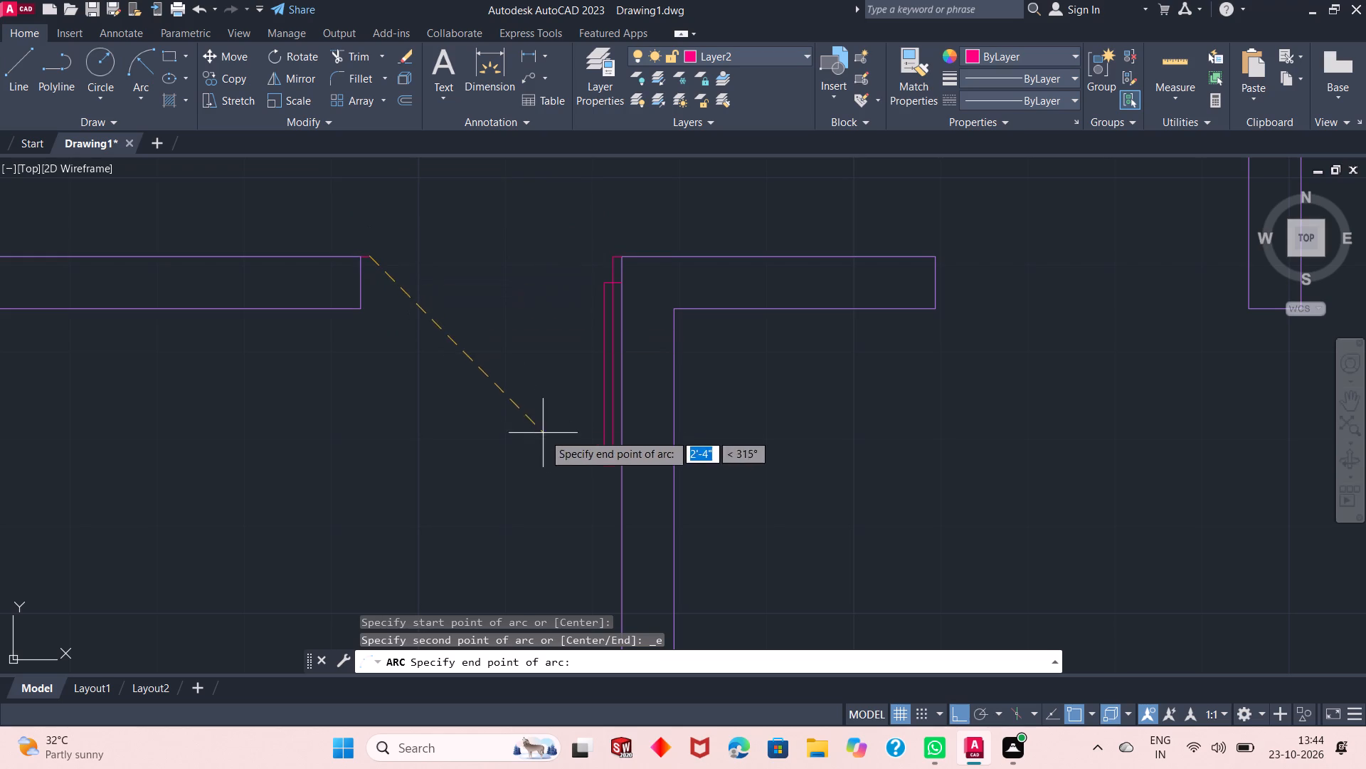
pyautogui.click(602, 463)
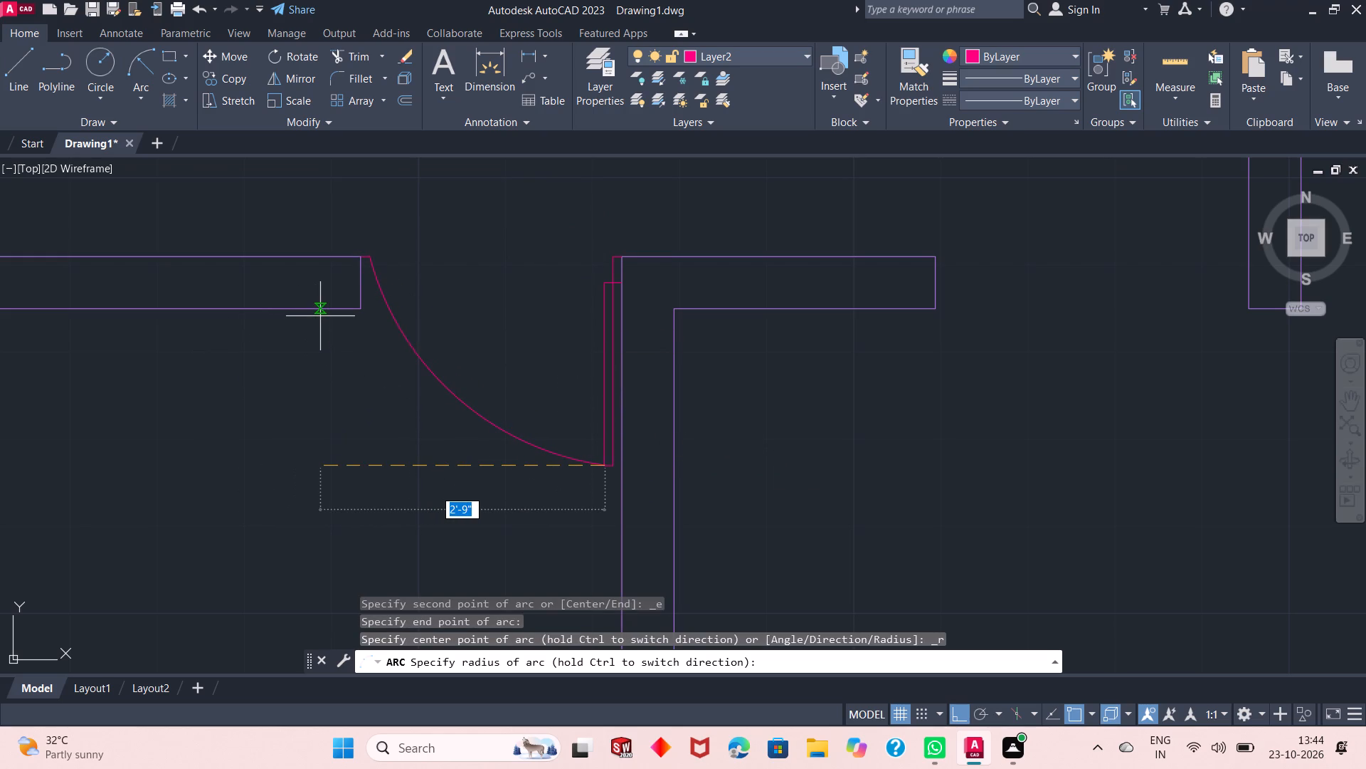
pyautogui.press('2')
pyautogui.press("'")
pyautogui.press('Return')
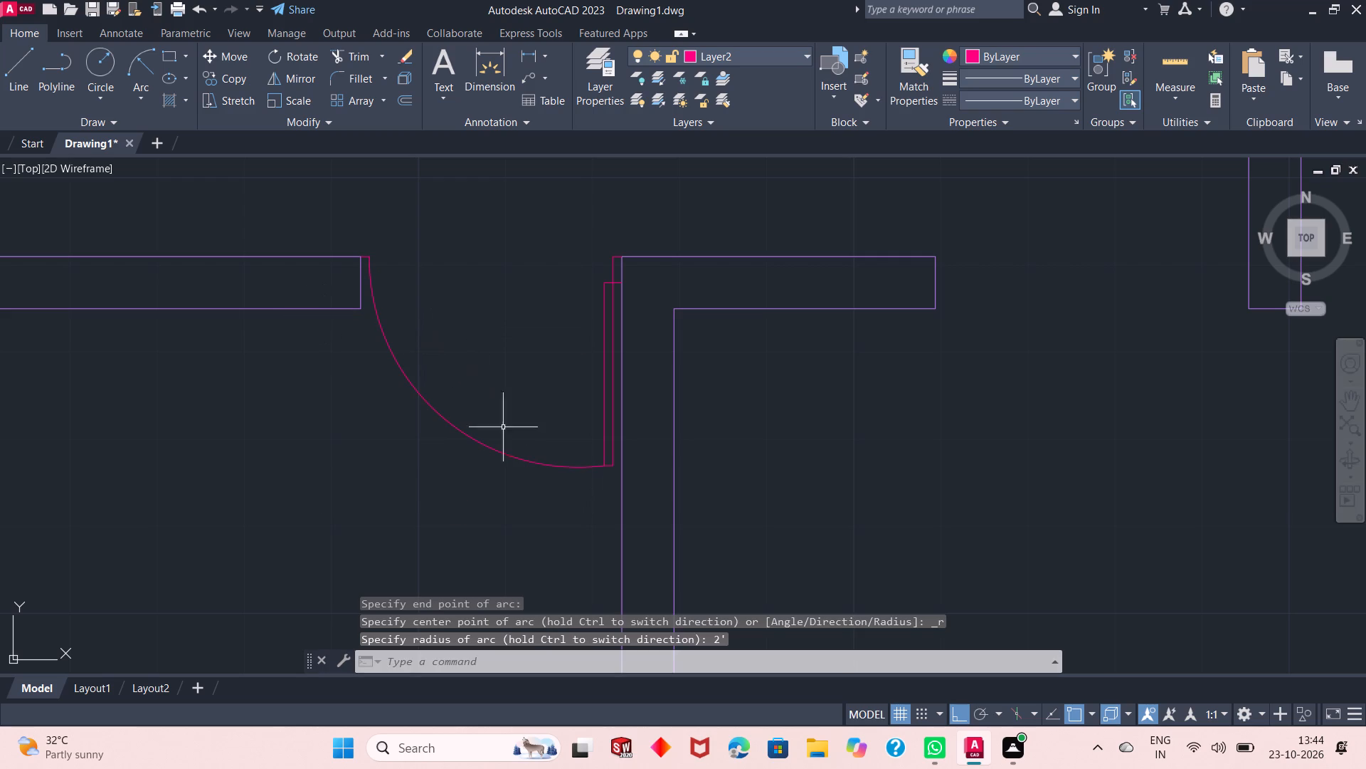
# Start the lower room's door outline at the vertical wall's bottom corner: 1" into the opening, 2' up alongside the wall, and 1" further toward the opening.
pyautogui.scroll(-2, 523, 488)
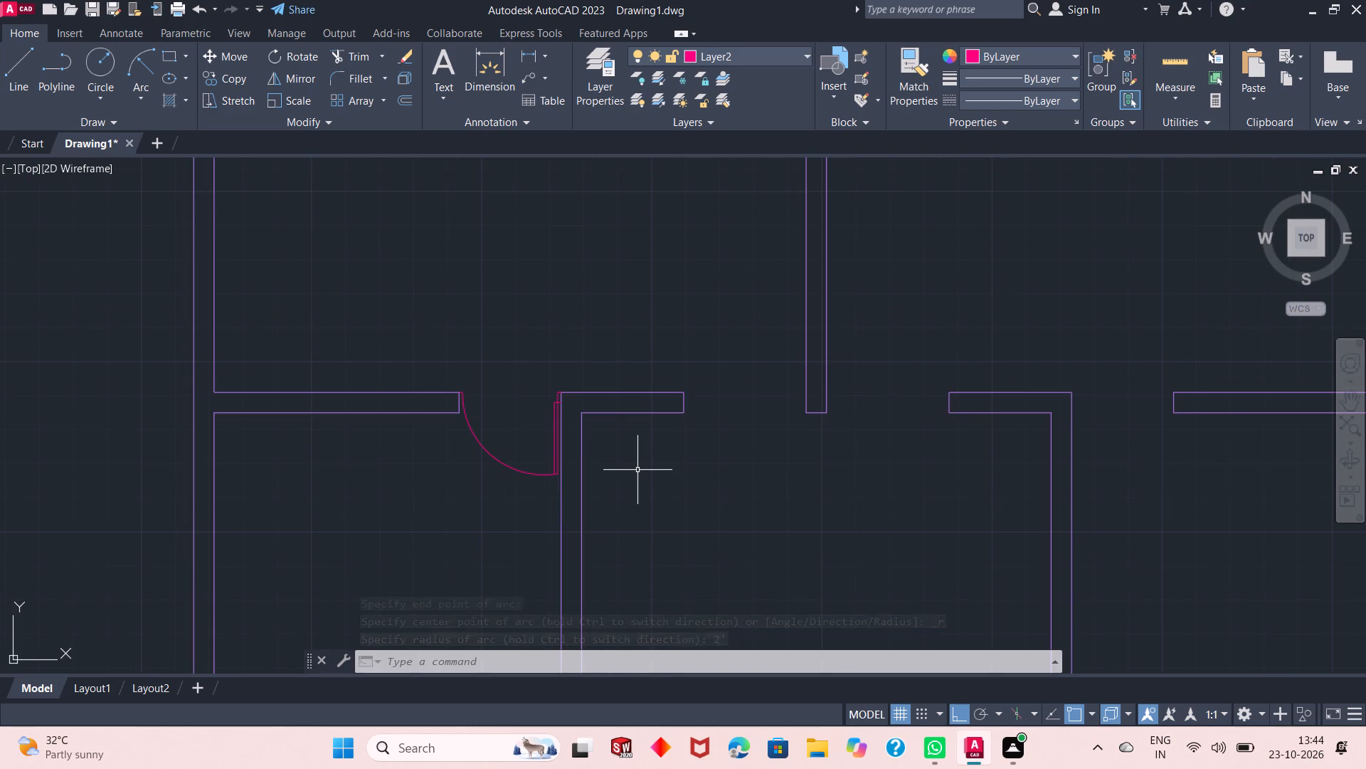
pyautogui.scroll(1, 509, 393)
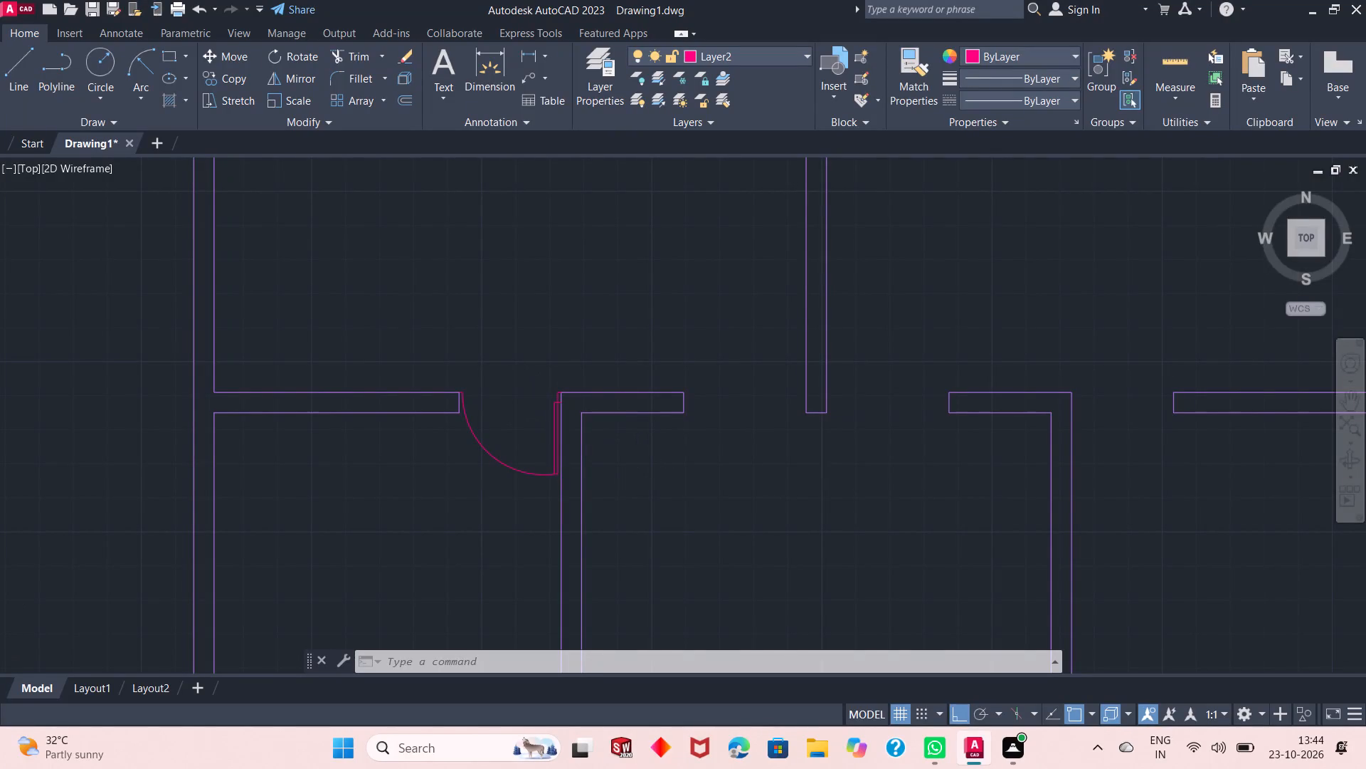
pyautogui.scroll(-2, 509, 393)
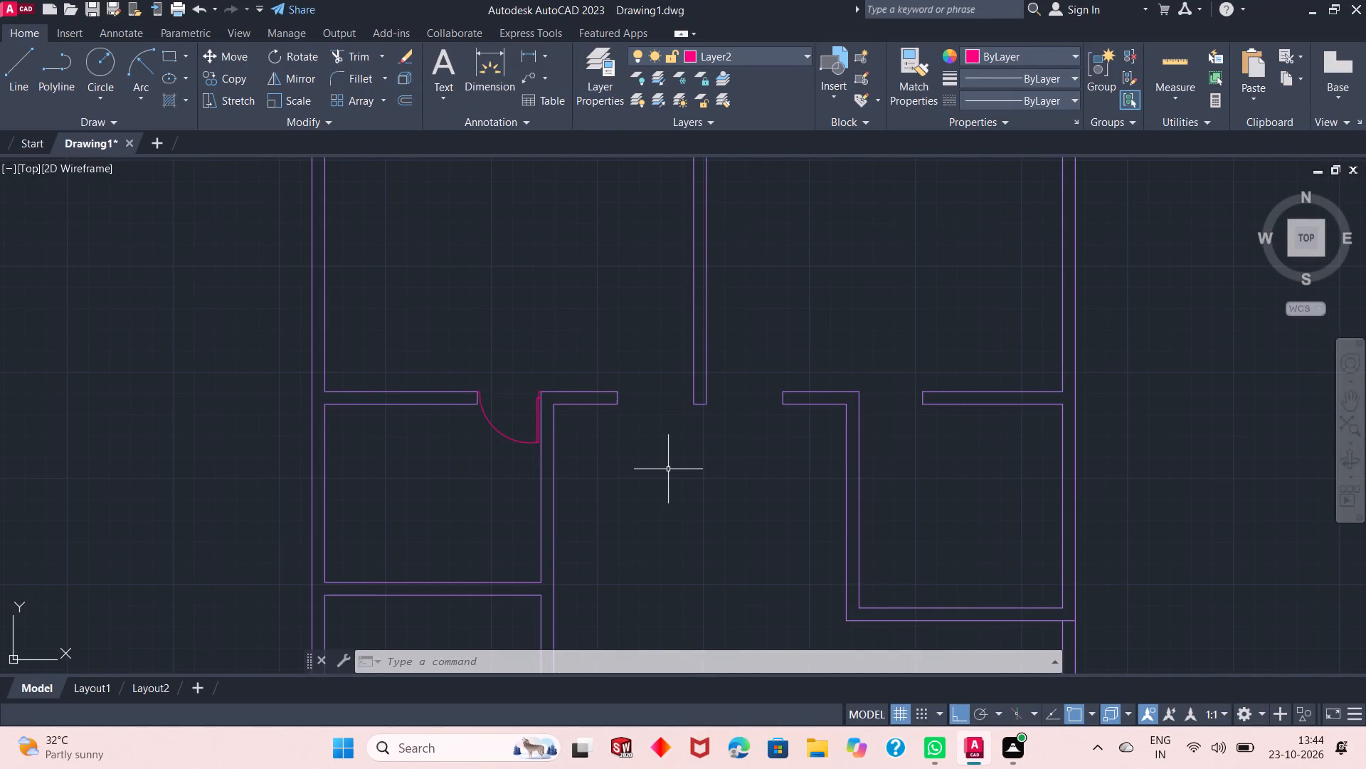
pyautogui.scroll(-2, 526, 345)
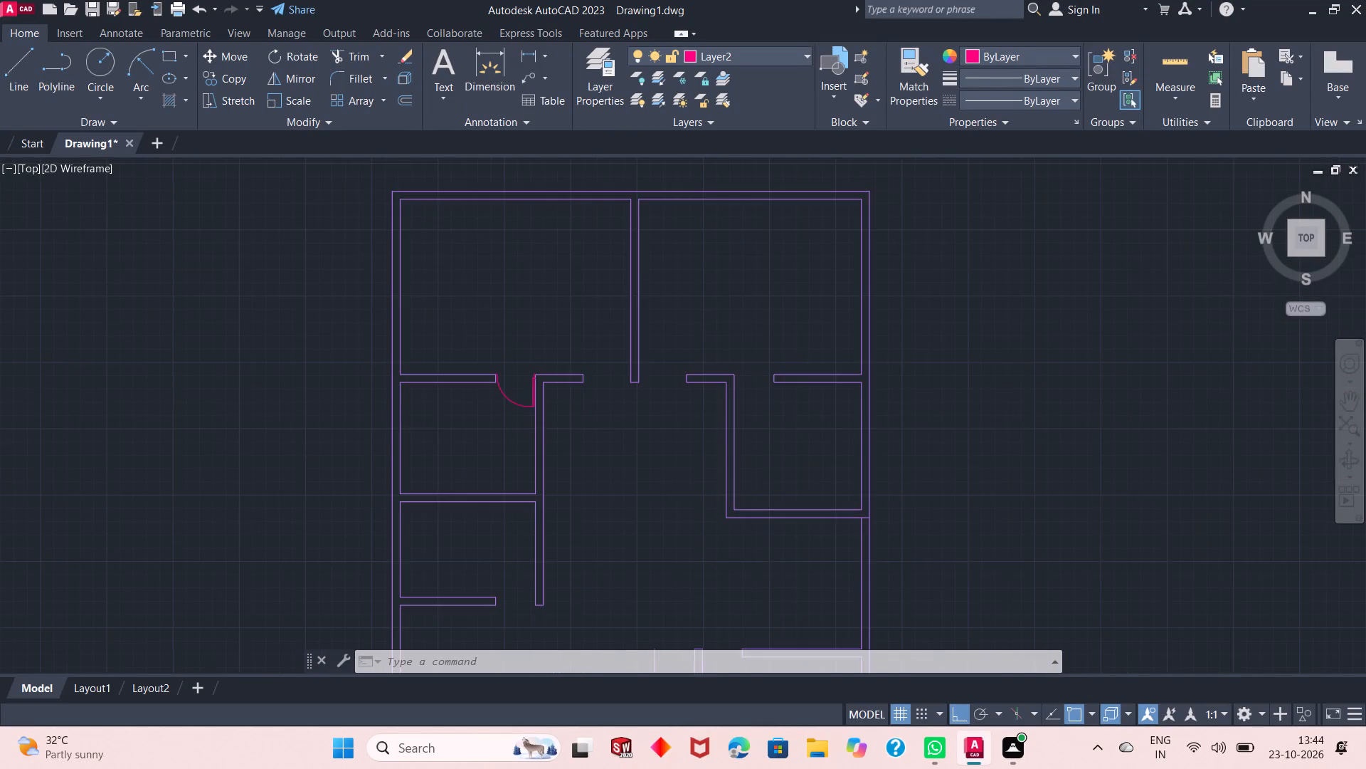
pyautogui.scroll(2, 519, 503)
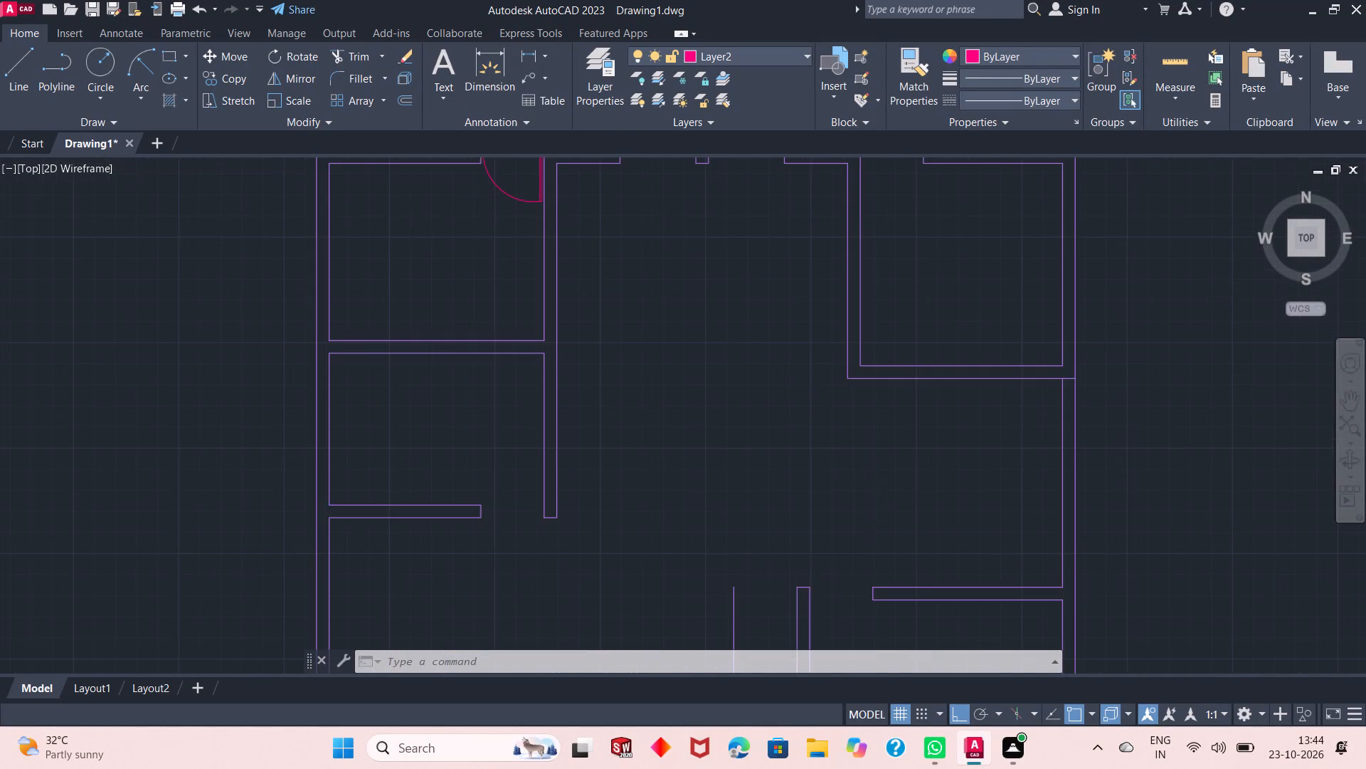
pyautogui.scroll(1, 520, 502)
pyautogui.scroll(-1, 520, 502)
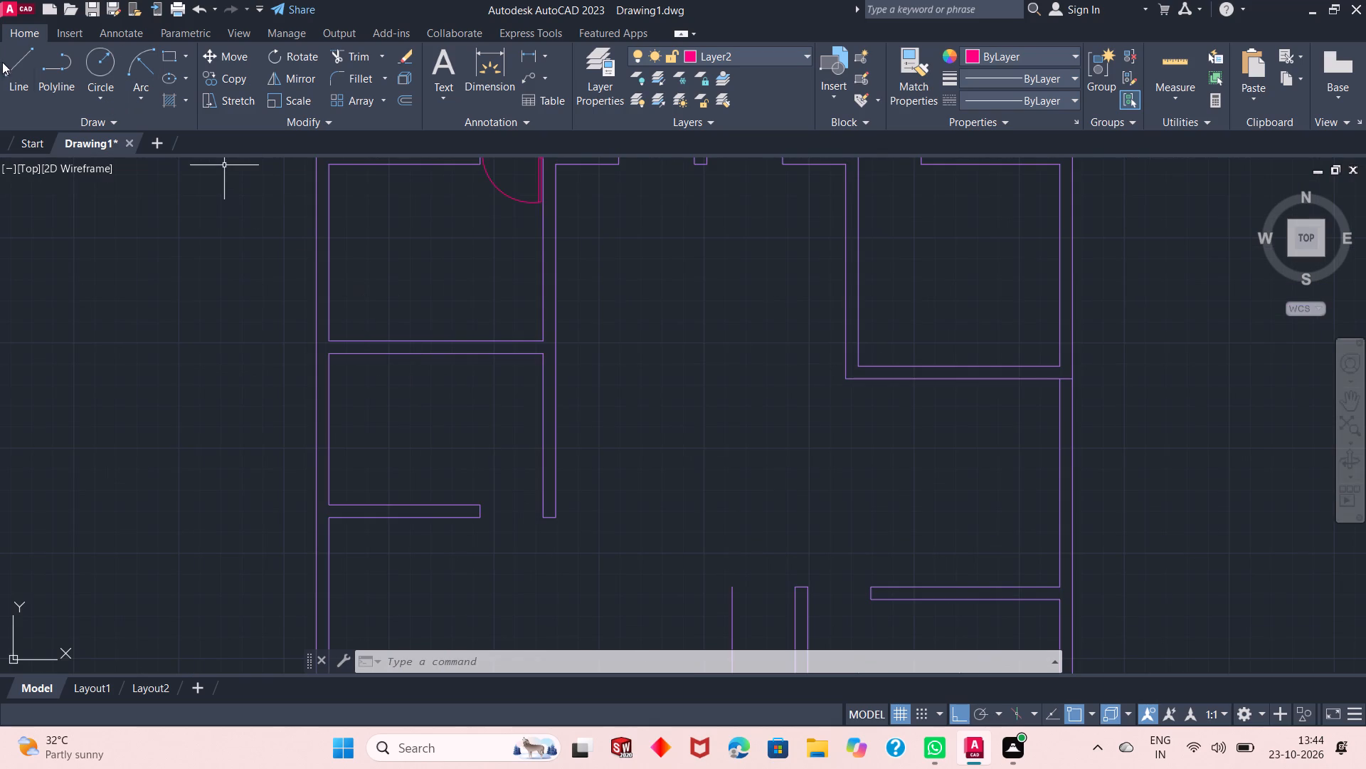
pyautogui.click(5, 62)
pyautogui.scroll(1, 543, 545)
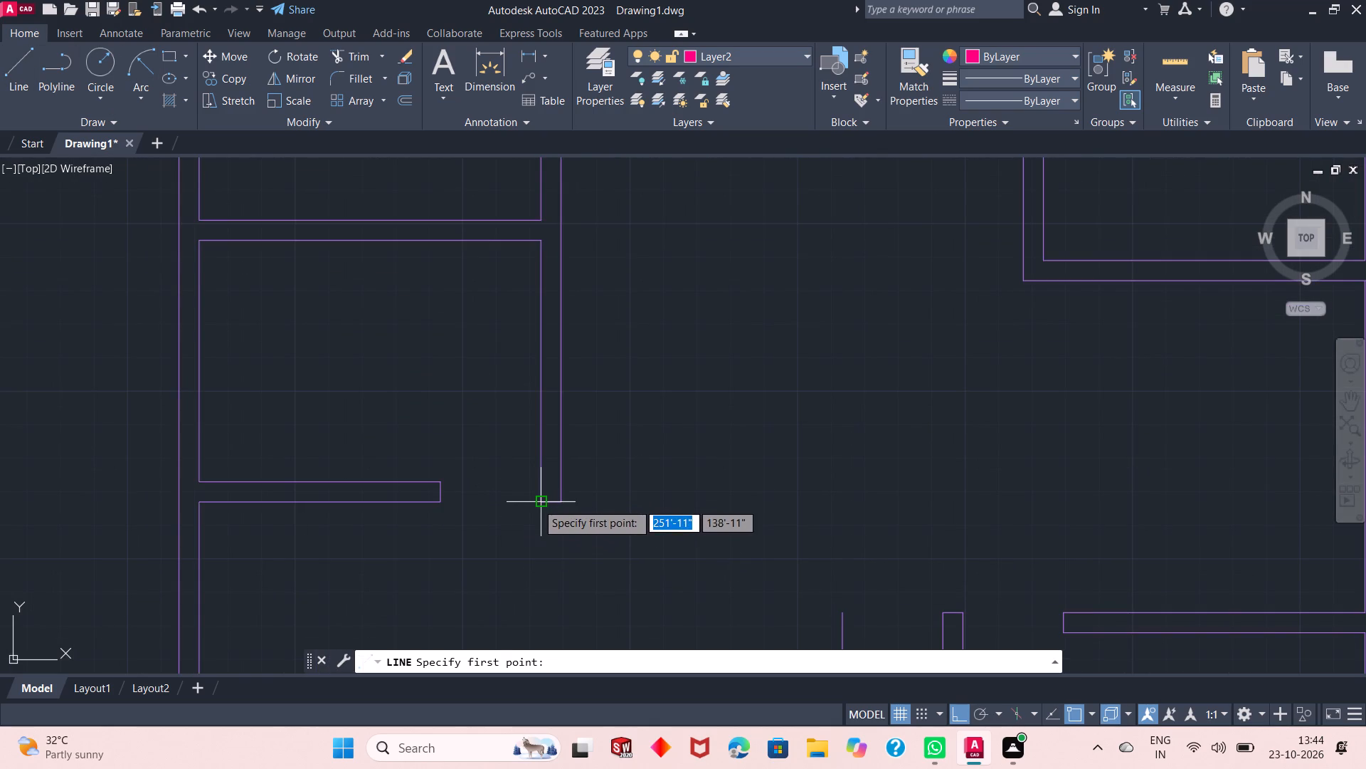
pyautogui.click(536, 503)
pyautogui.press('1')
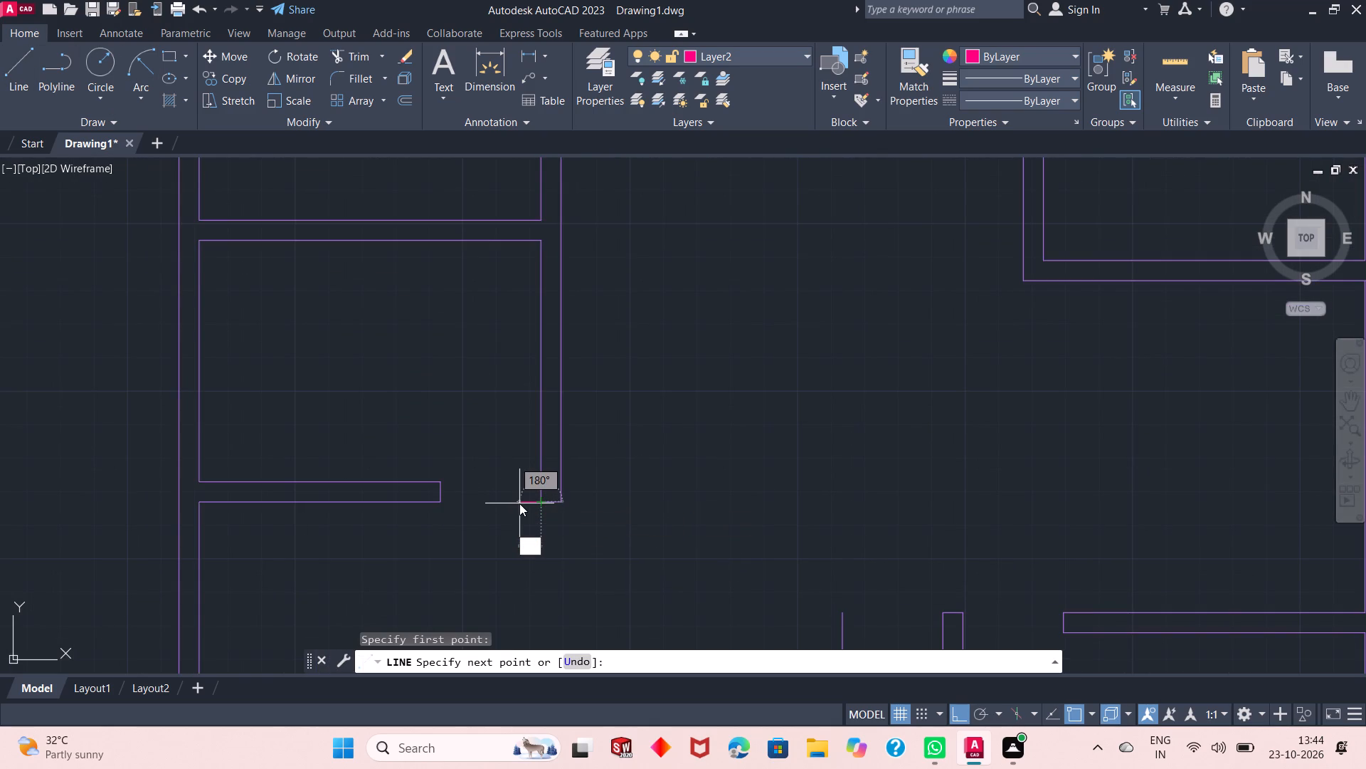
pyautogui.hotkey('shift', '"')
pyautogui.press('Return')
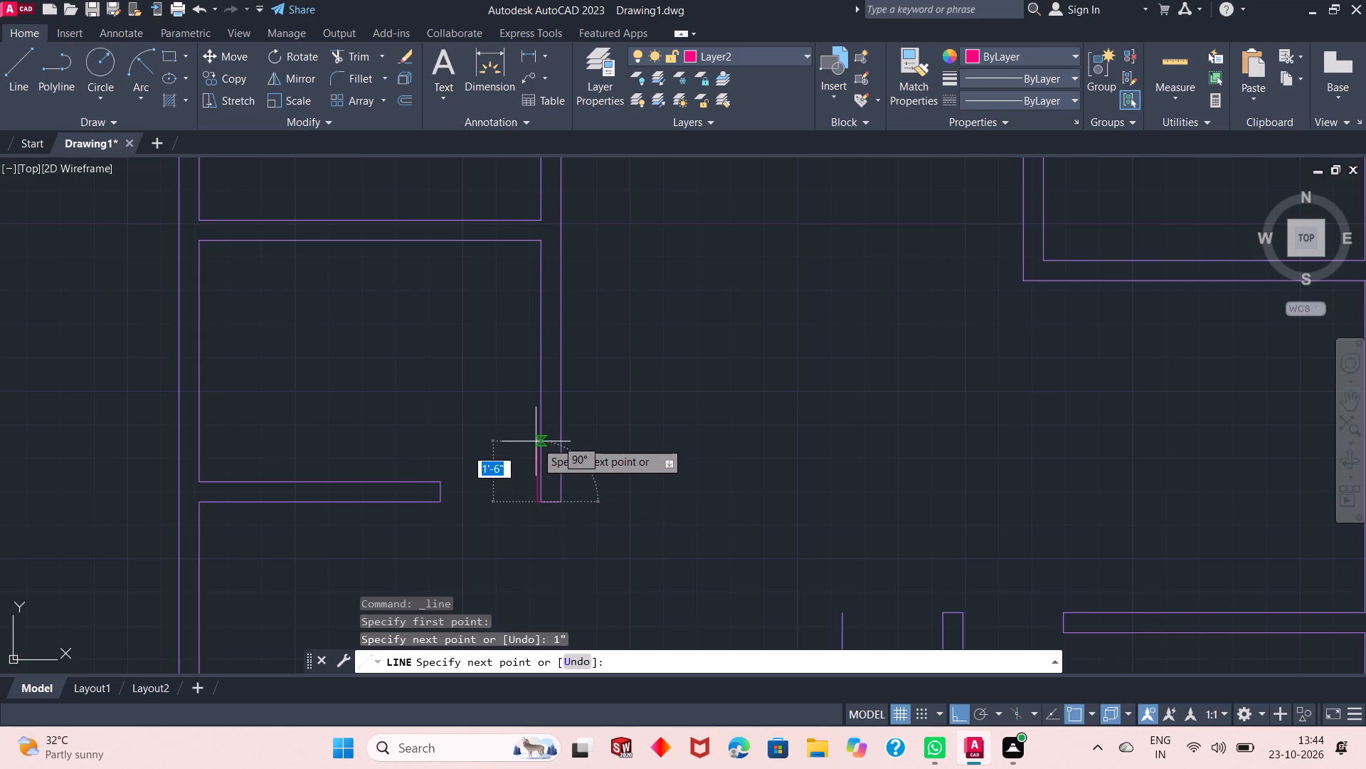
pyautogui.write("2'")
pyautogui.press('Return')
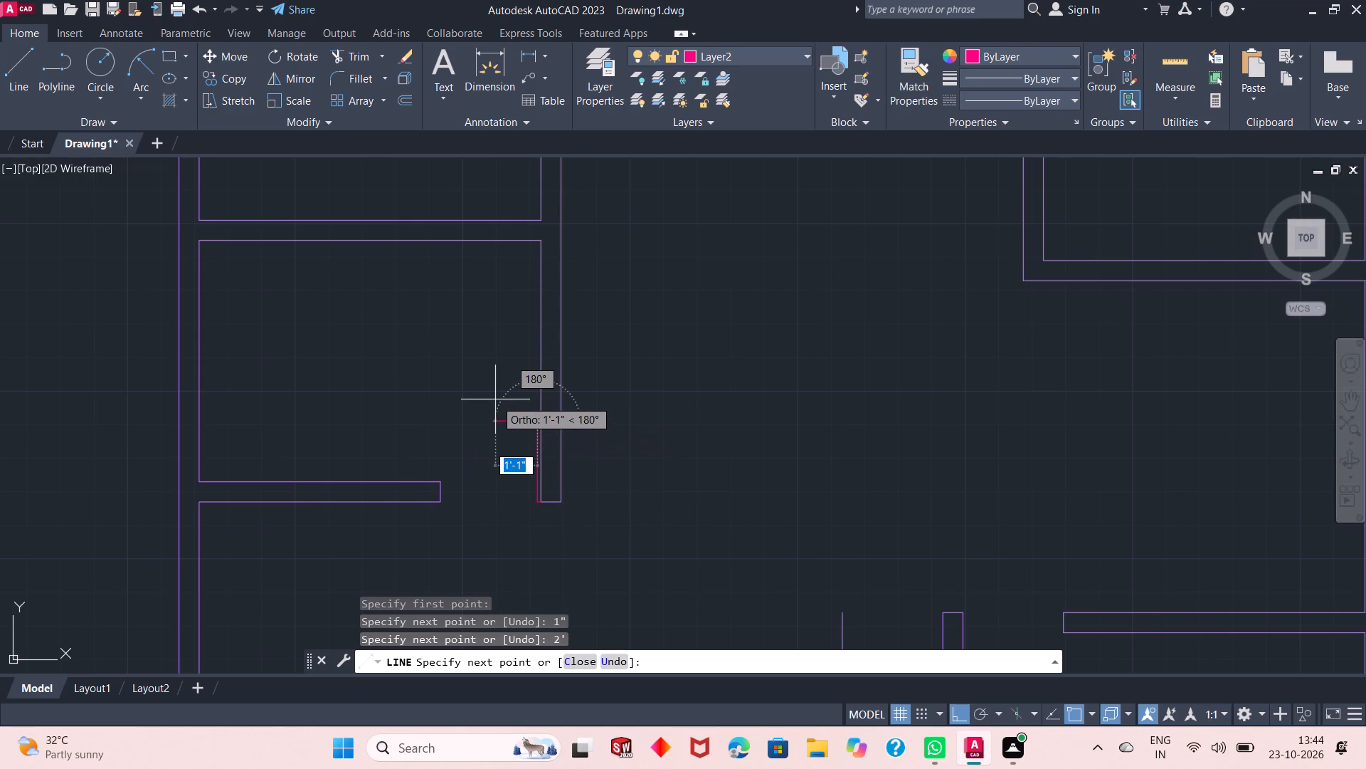
pyautogui.write('1"')
pyautogui.press('Return')
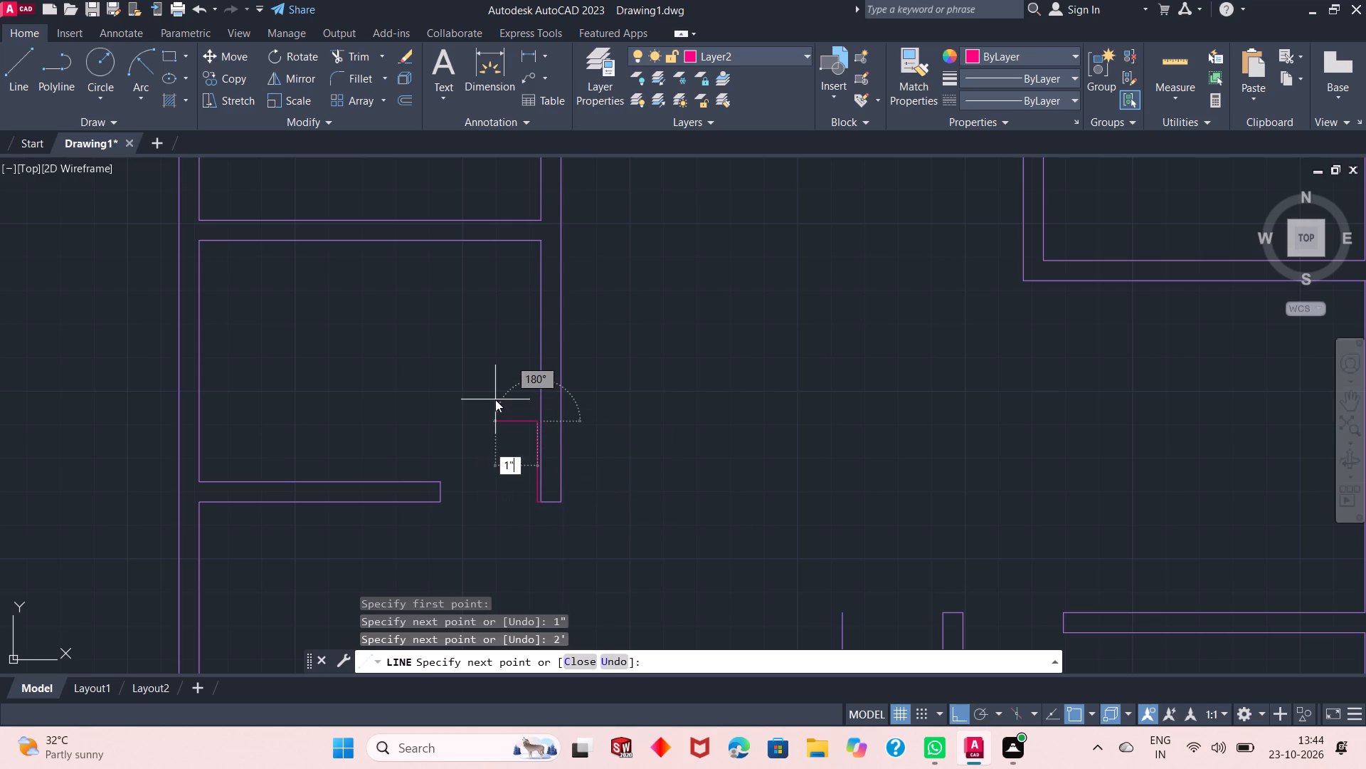
# Draw the leaf's outer edge 1'9" downward, connect it horizontally to the wall line, and finish the outline.
pyautogui.write("1'9")
pyautogui.hotkey('shift', '"')
pyautogui.press('Return')
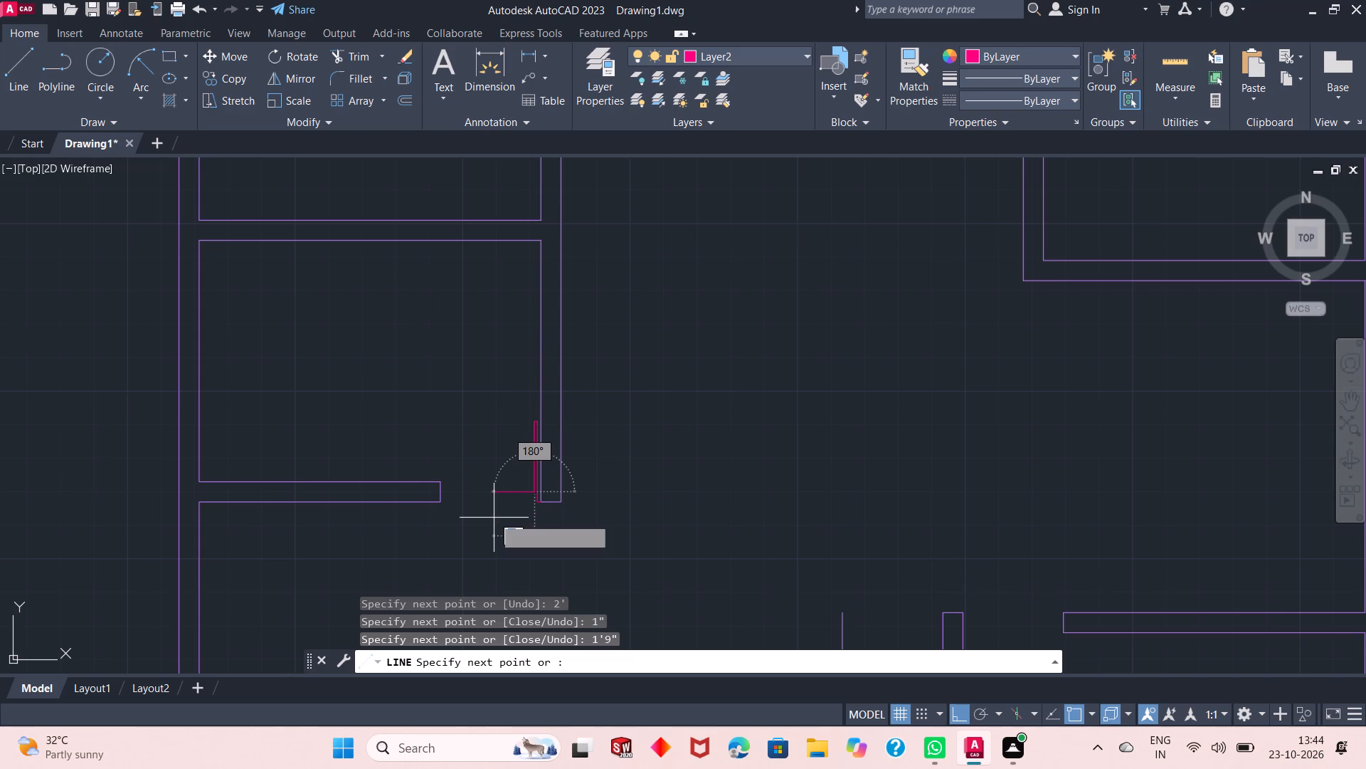
pyautogui.scroll(3, 532, 481)
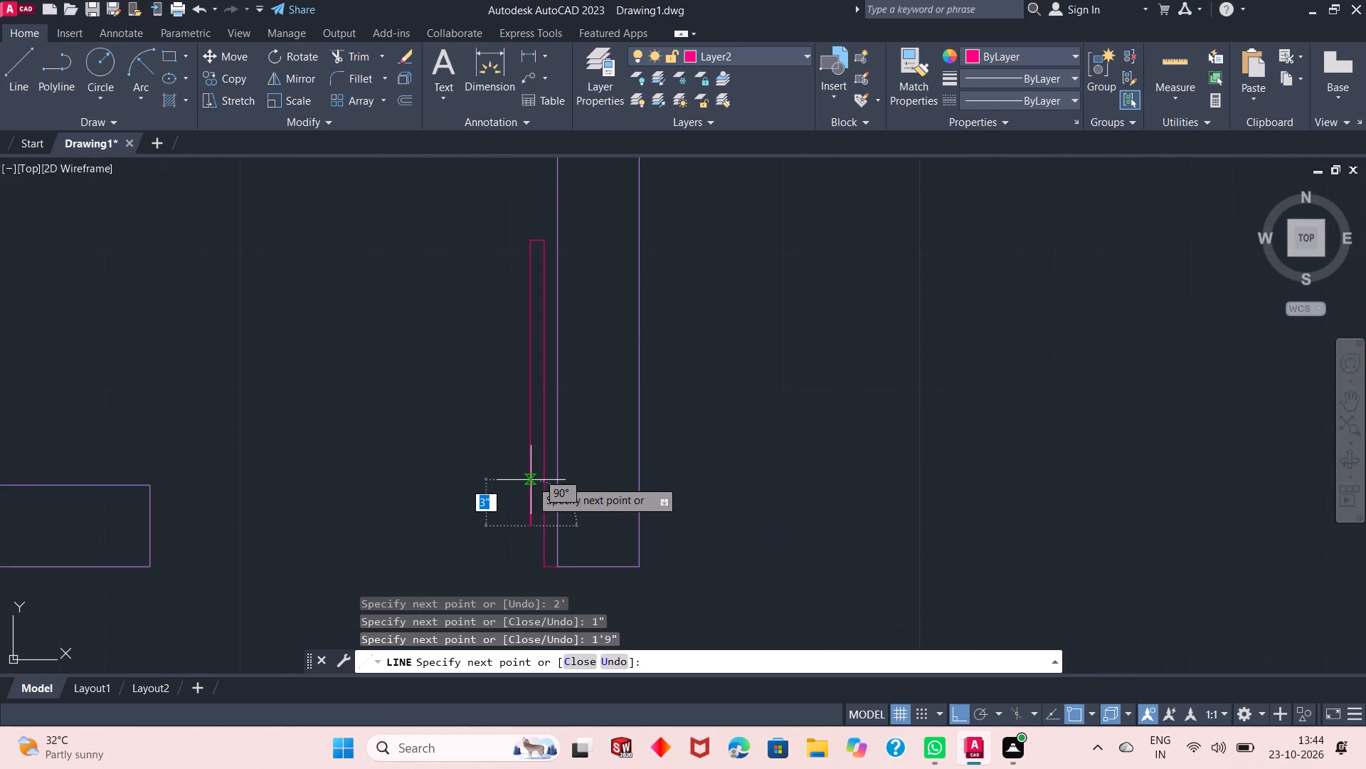
pyautogui.click(561, 527)
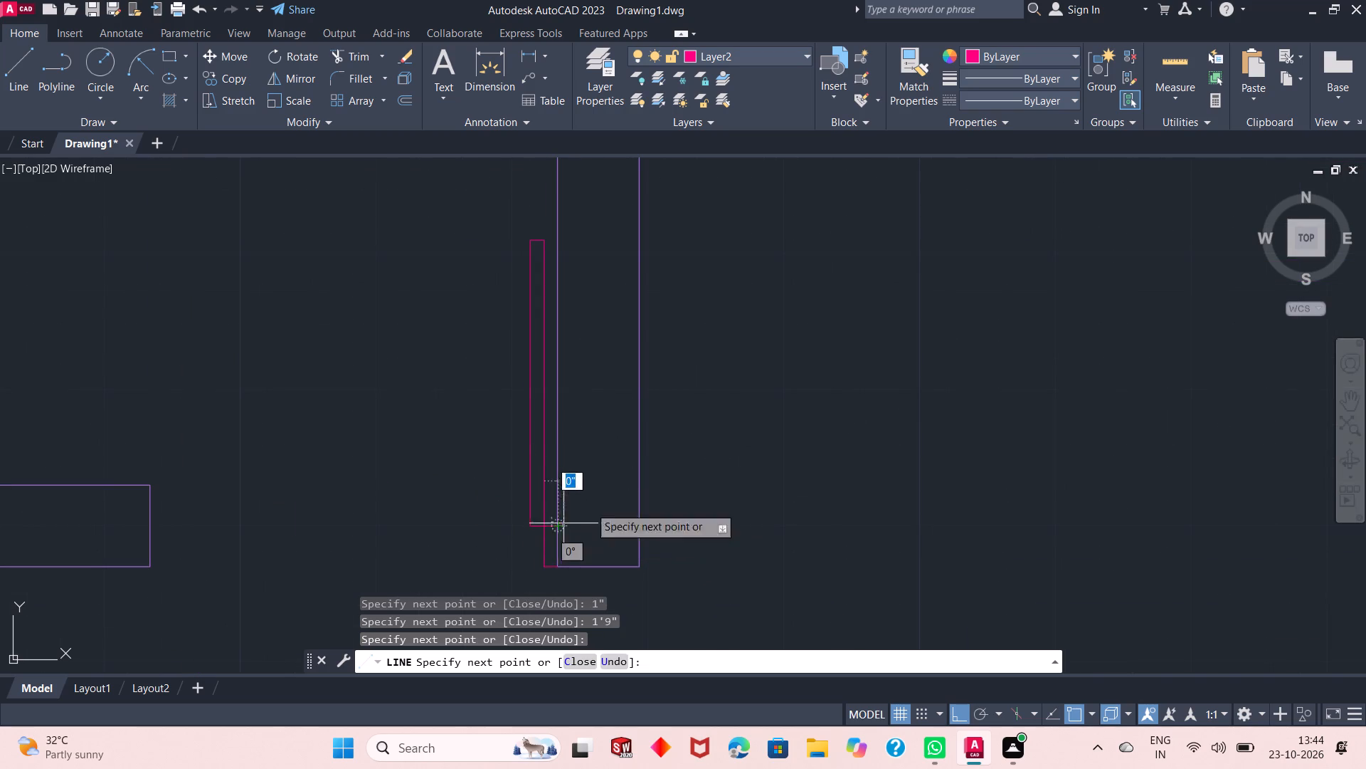
pyautogui.rightClick(719, 439)
pyautogui.click(731, 444)
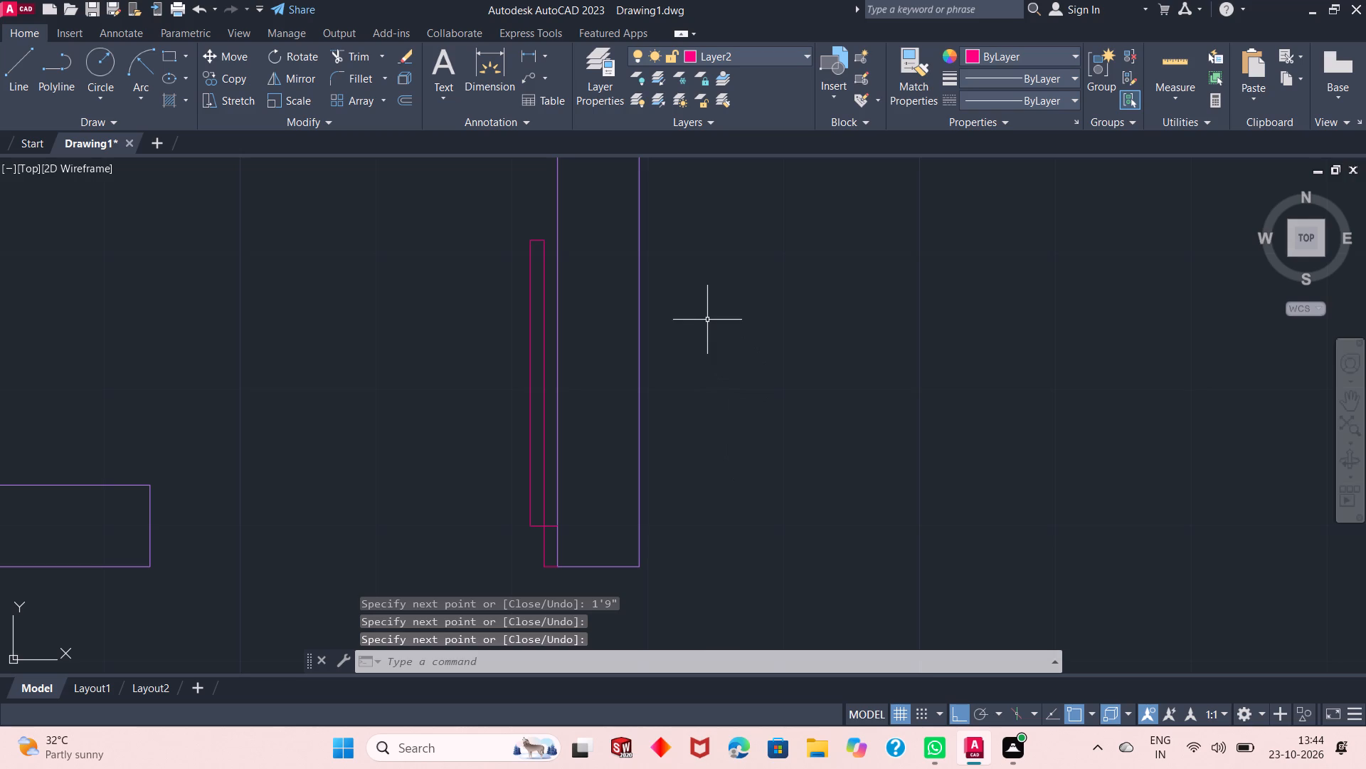
# Draw a 1" horizontal line into the opening from the lower corner of the doorway's opposite jamb.
pyautogui.rightClick(706, 319)
pyautogui.click(748, 324)
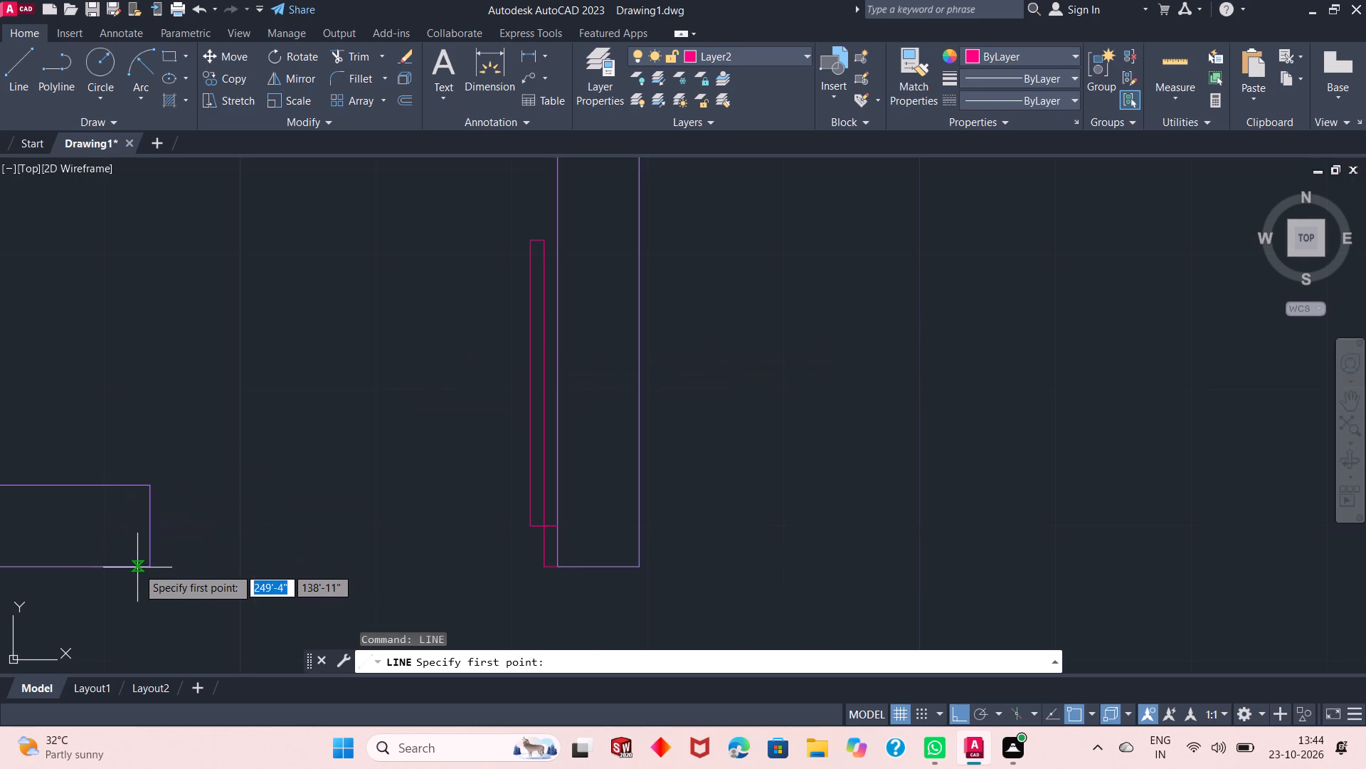
pyautogui.click(147, 567)
pyautogui.write('1"')
pyautogui.press('Return')
pyautogui.rightClick(223, 558)
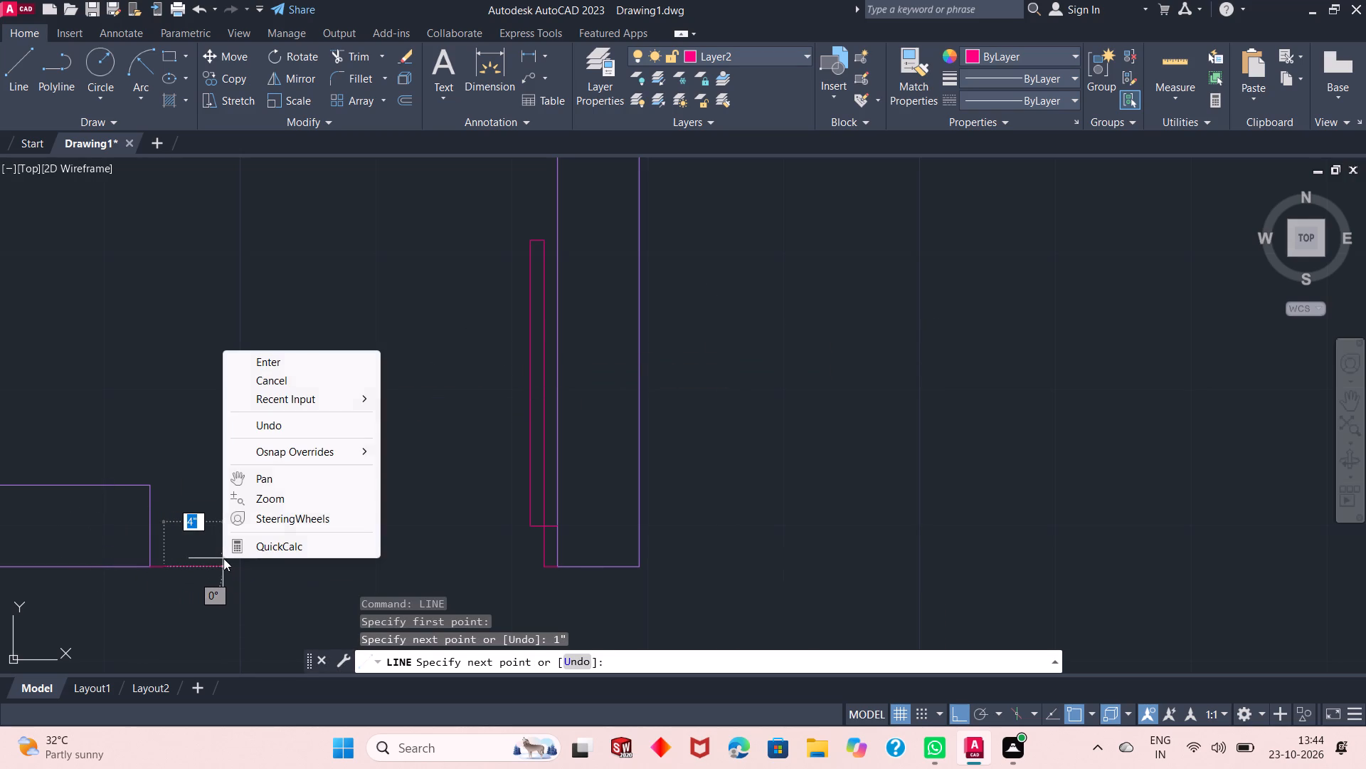
pyautogui.click(269, 365)
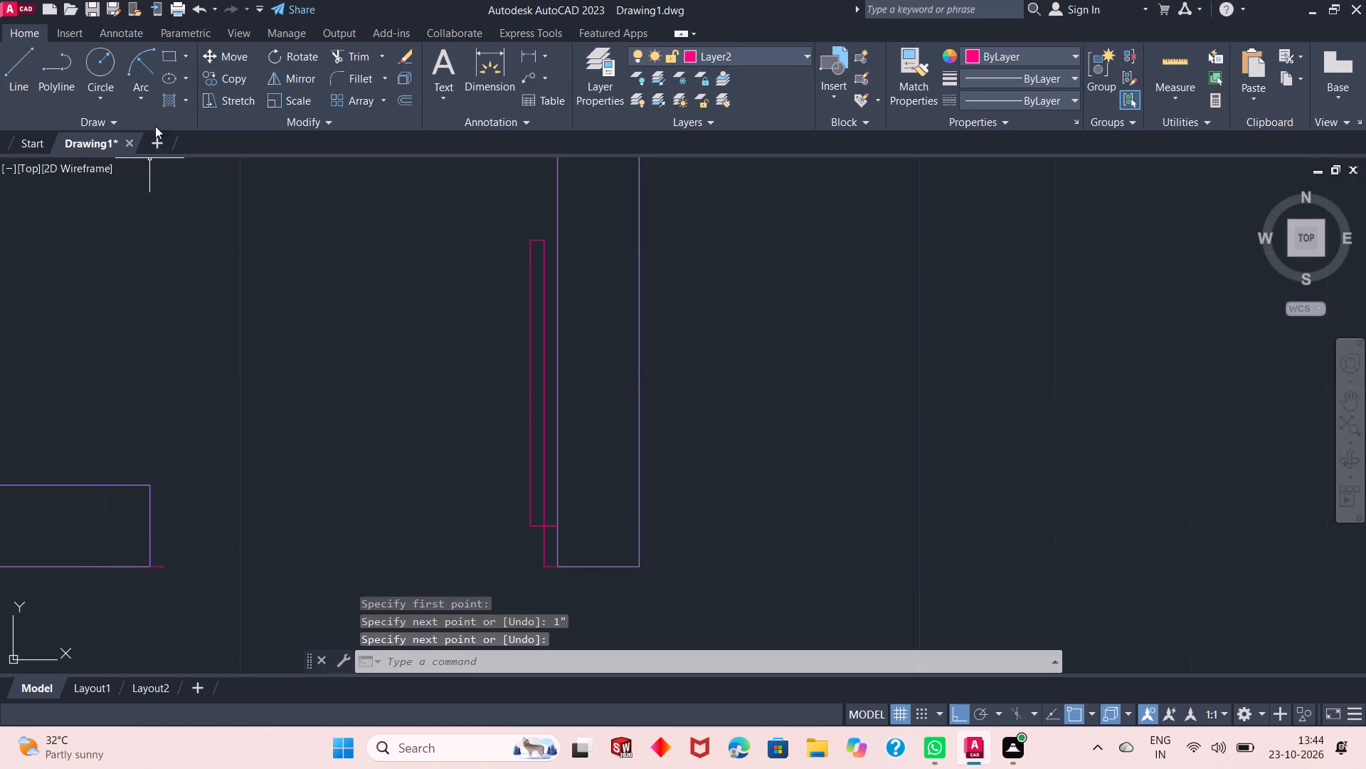
# Draw the lower room door's swing arc from the leaf's upper corner to the 1" jamb line's end with a 2' radius.
pyautogui.click(144, 61)
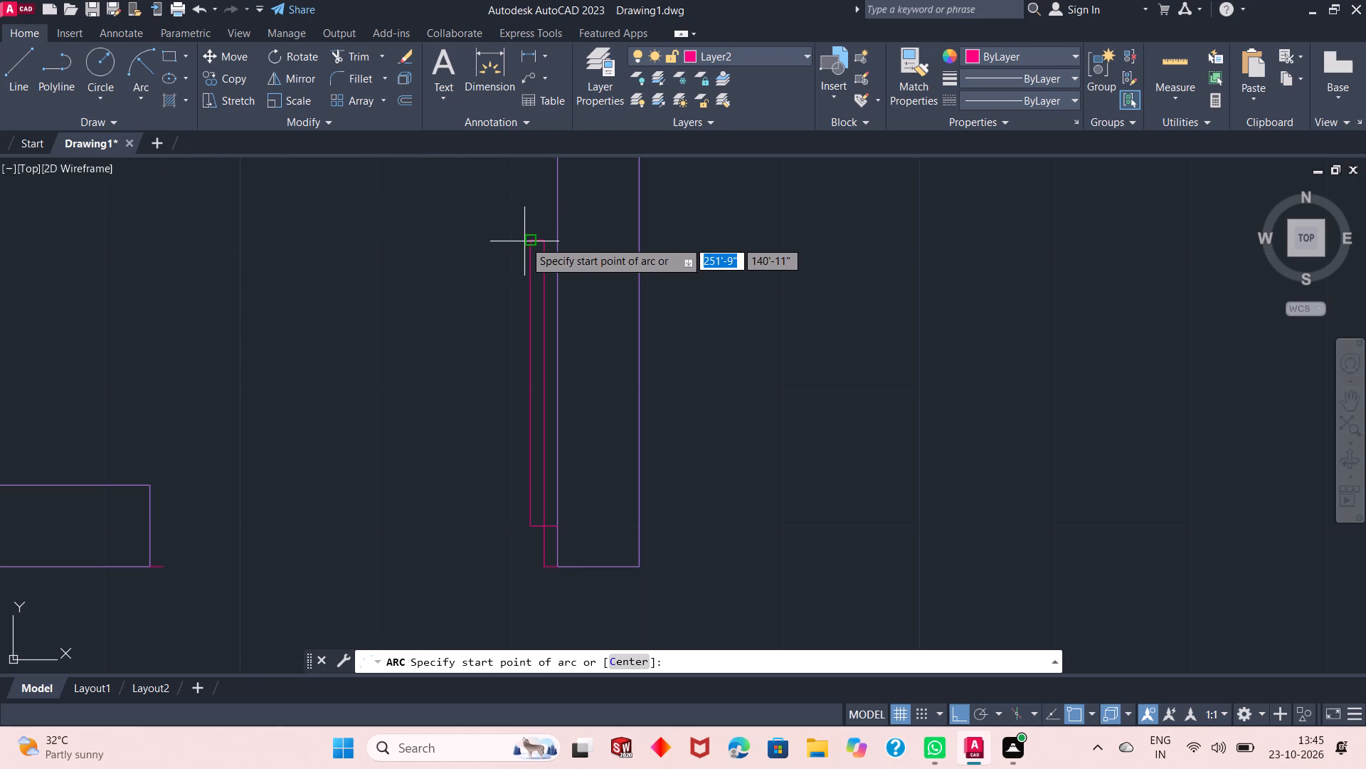
pyautogui.click(529, 240)
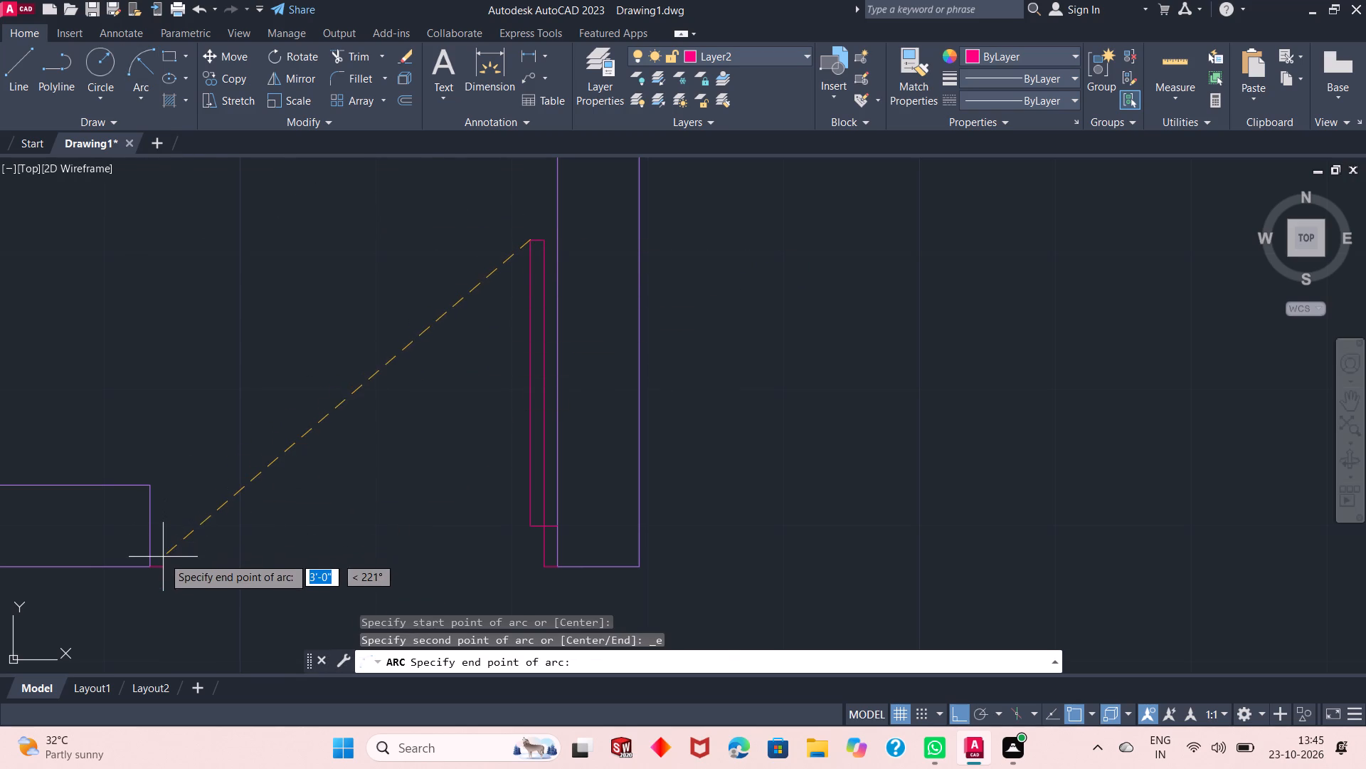
pyautogui.click(164, 567)
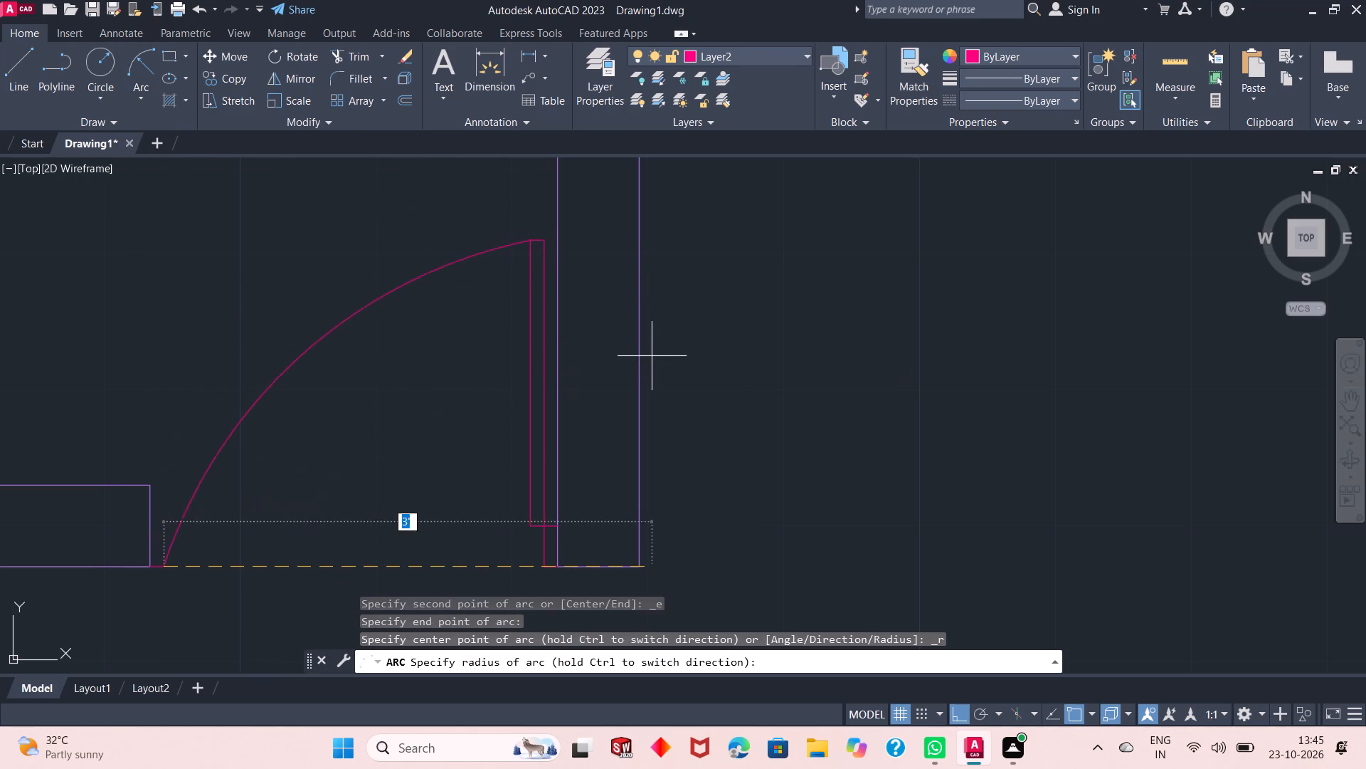
pyautogui.write("2'")
pyautogui.press('Return')
# Examine the two doors with swing arcs and the remaining doorways across the floor plan.
pyautogui.scroll(-3, 382, 462)
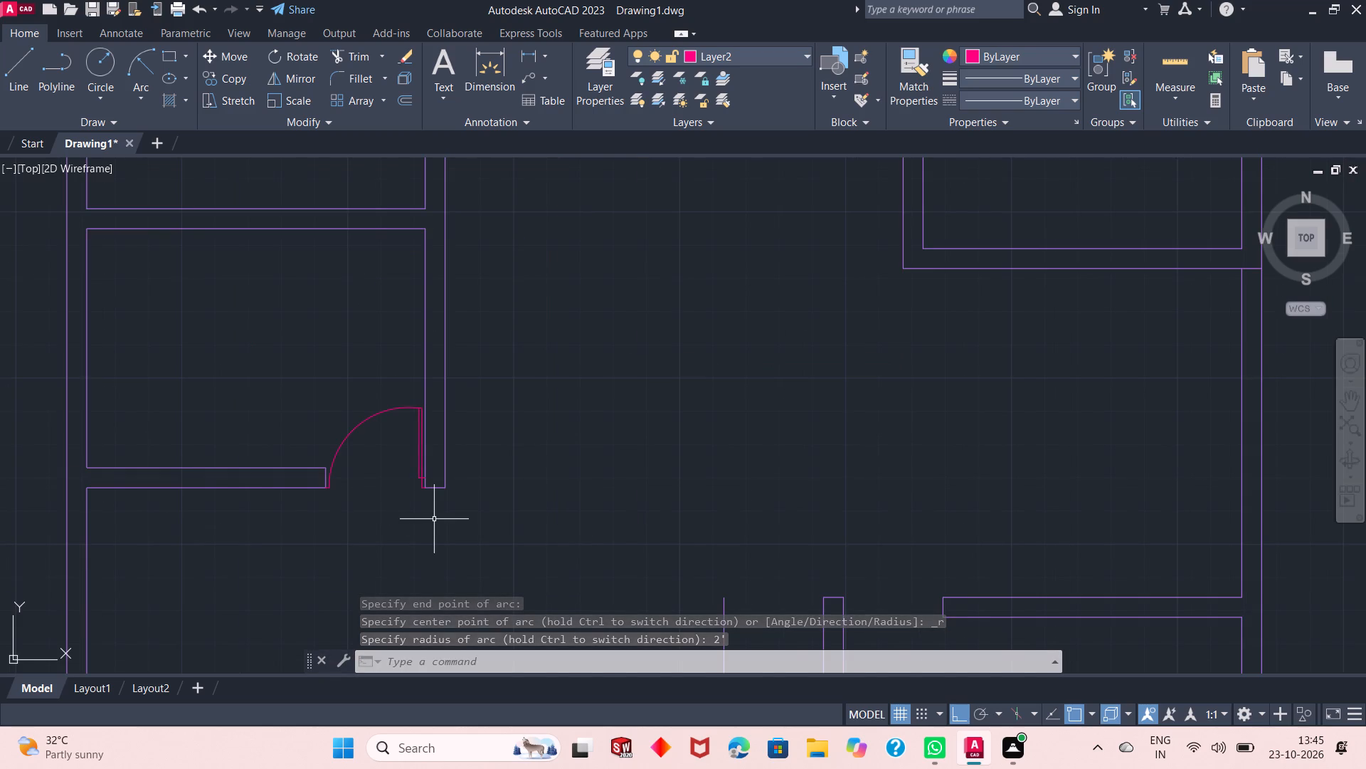
pyautogui.scroll(-1, 434, 519)
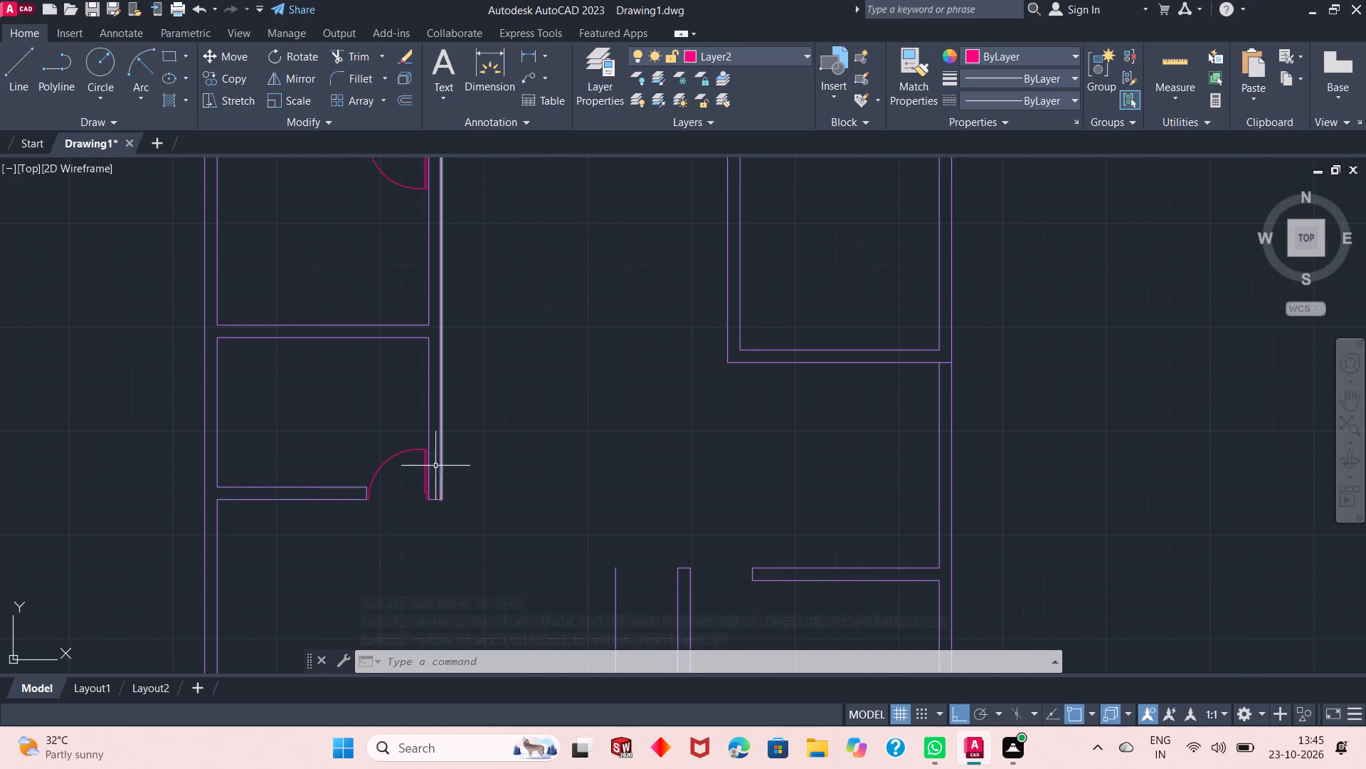
pyautogui.scroll(3, 408, 484)
pyautogui.scroll(-1, 351, 422)
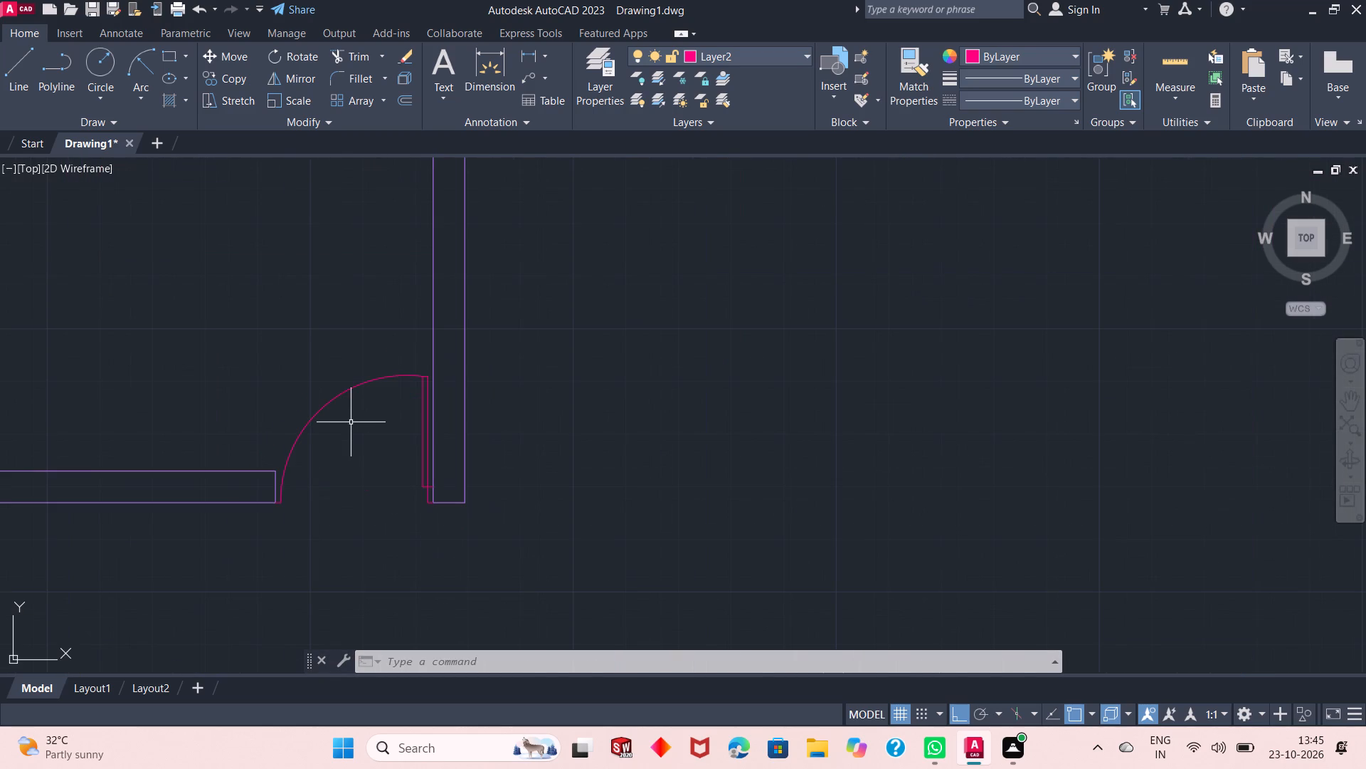
pyautogui.scroll(3, 351, 441)
pyautogui.scroll(-4, 357, 414)
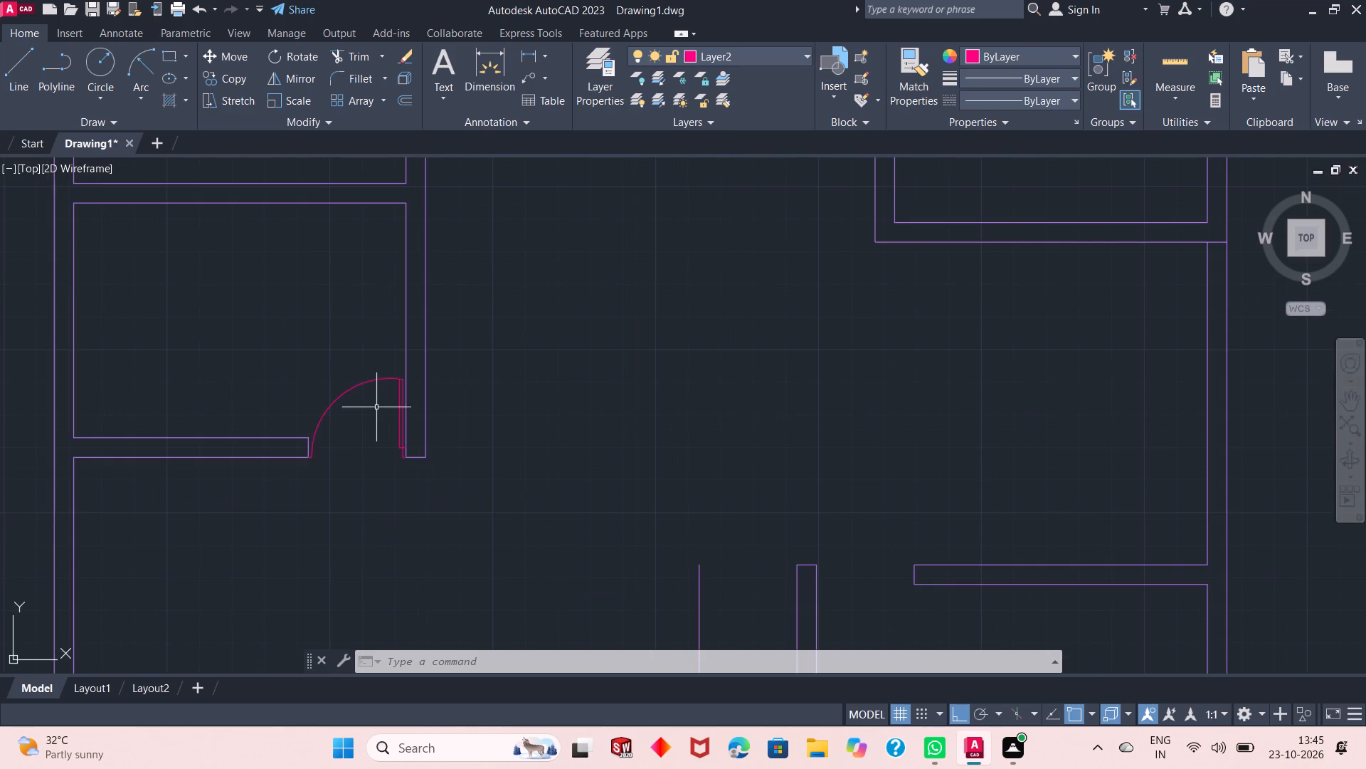
pyautogui.scroll(-3, 378, 407)
pyautogui.scroll(3, 400, 294)
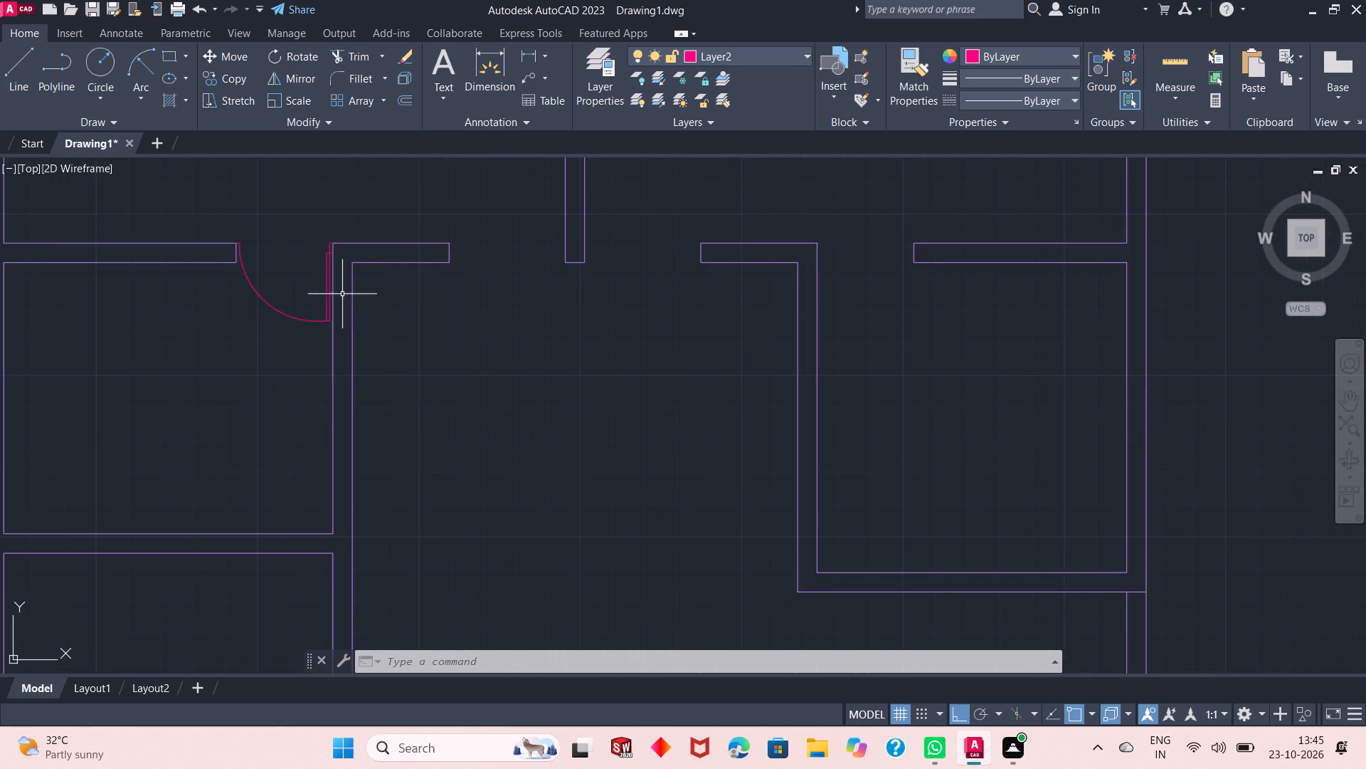
pyautogui.scroll(2, 291, 303)
pyautogui.scroll(-3, 295, 332)
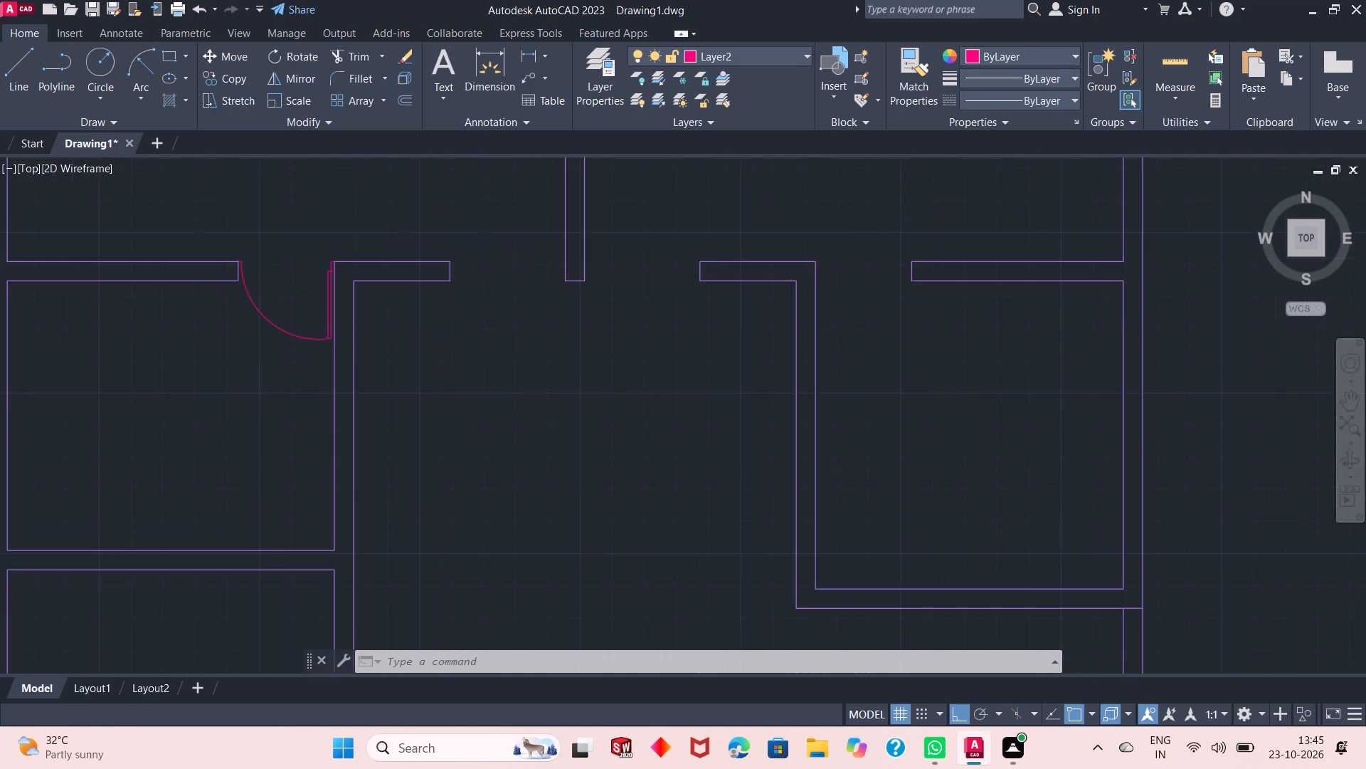
pyautogui.scroll(-2, 319, 560)
pyautogui.scroll(3, 288, 587)
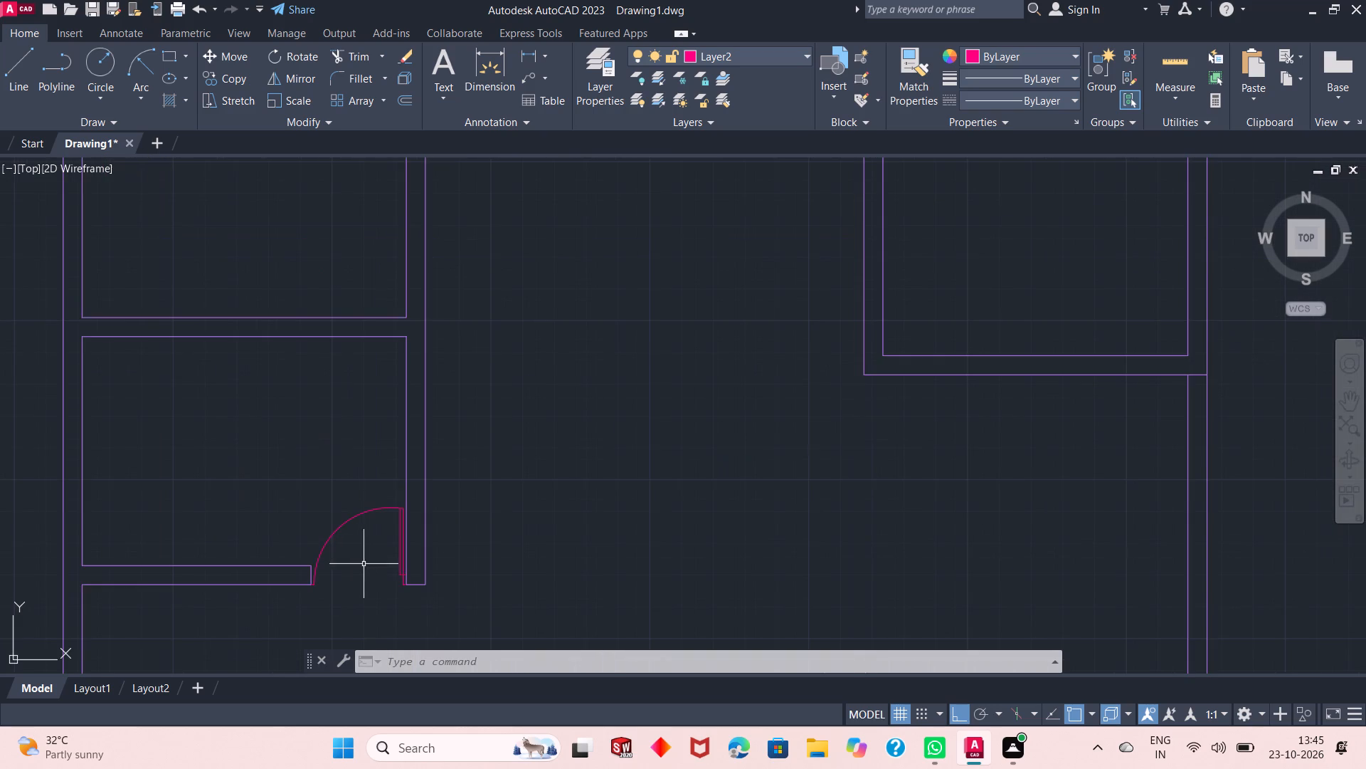
pyautogui.scroll(-2, 368, 572)
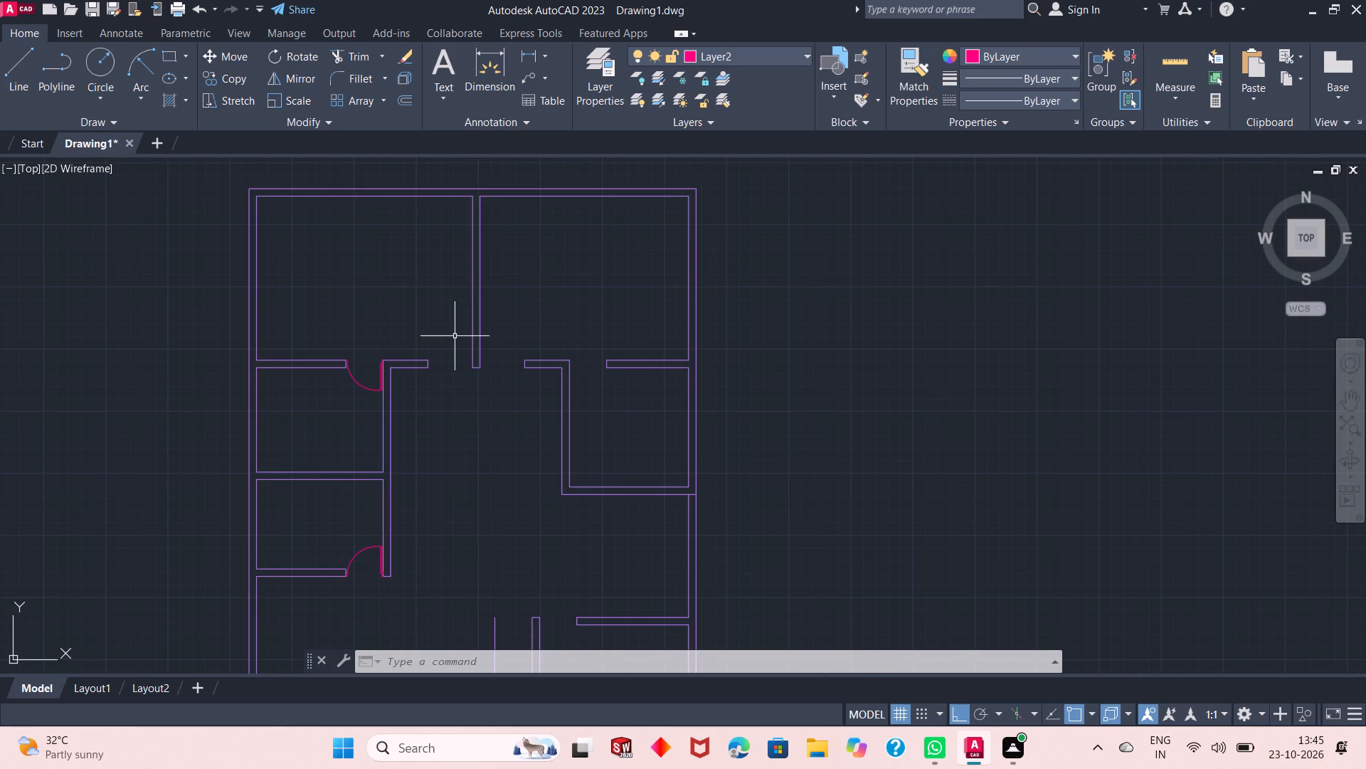
# From the lower-left corner of the central wall between the top rooms, draw door-leaf lines 1" left, 3' up and 1" left.
pyautogui.click(20, 90)
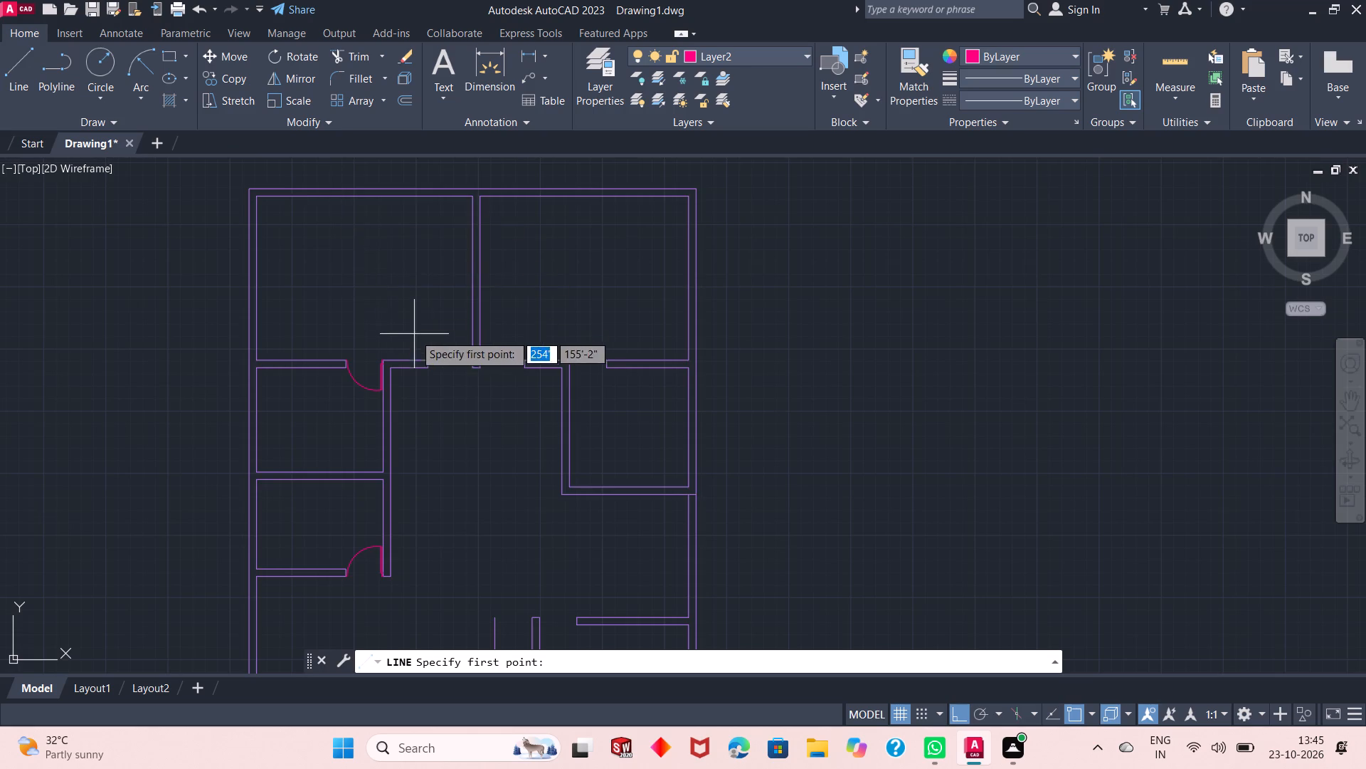
pyautogui.scroll(1, 414, 334)
pyautogui.scroll(1, 472, 365)
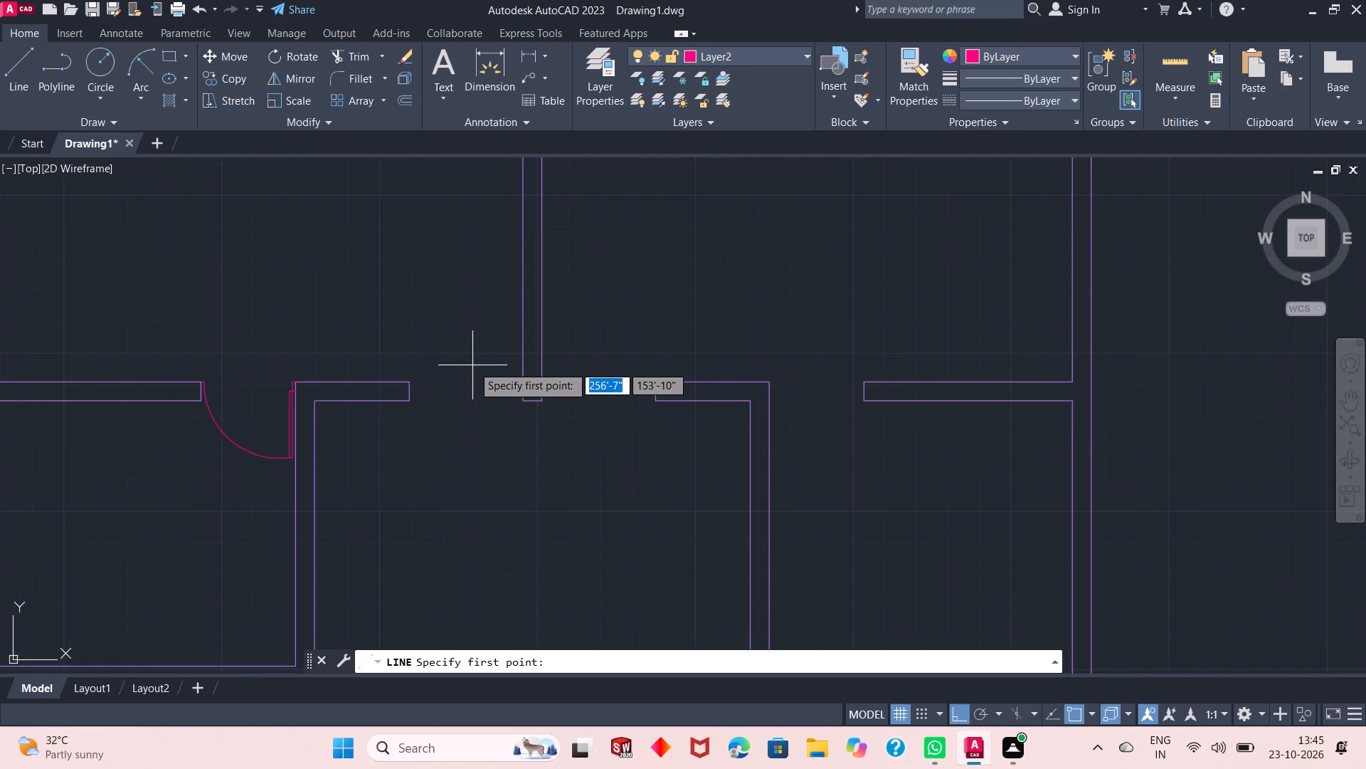
pyautogui.click(526, 402)
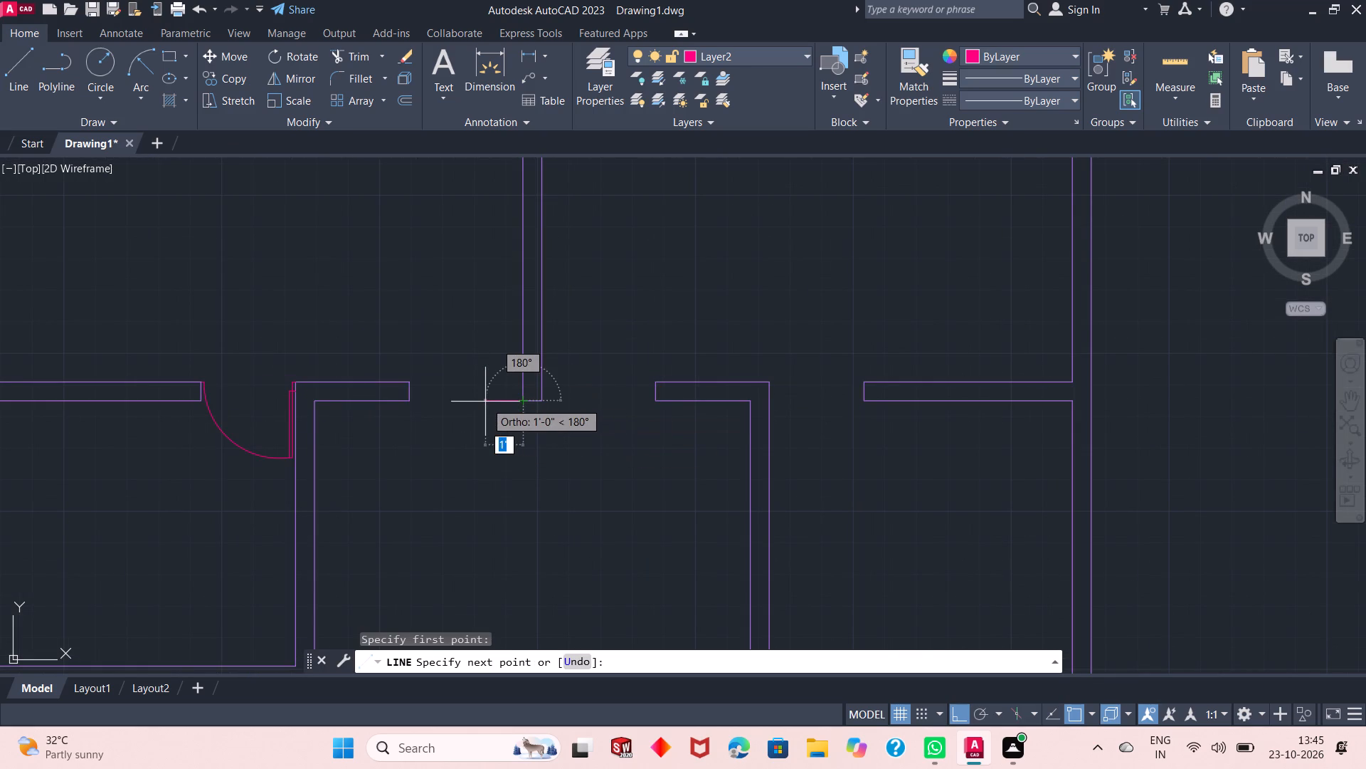
pyautogui.press('1')
pyautogui.hotkey('shift', '"')
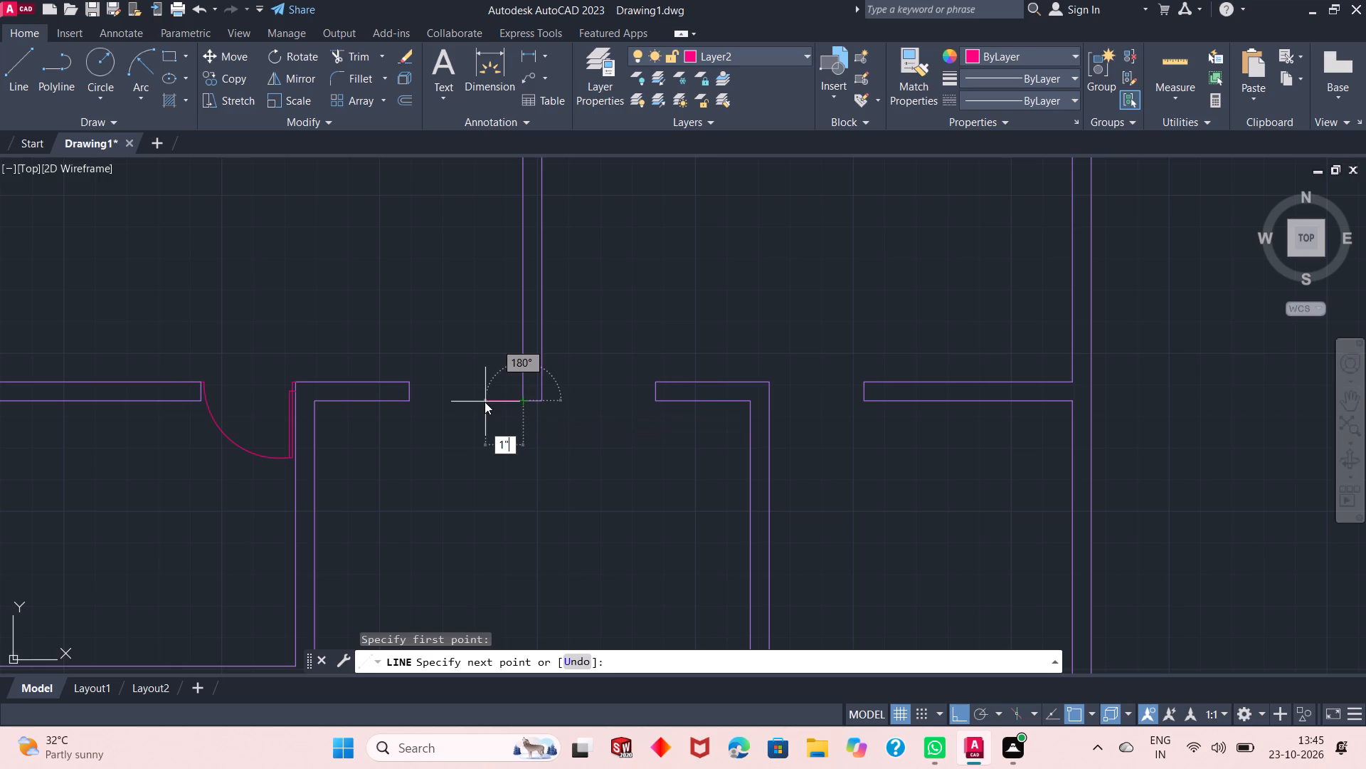
pyautogui.press('Return')
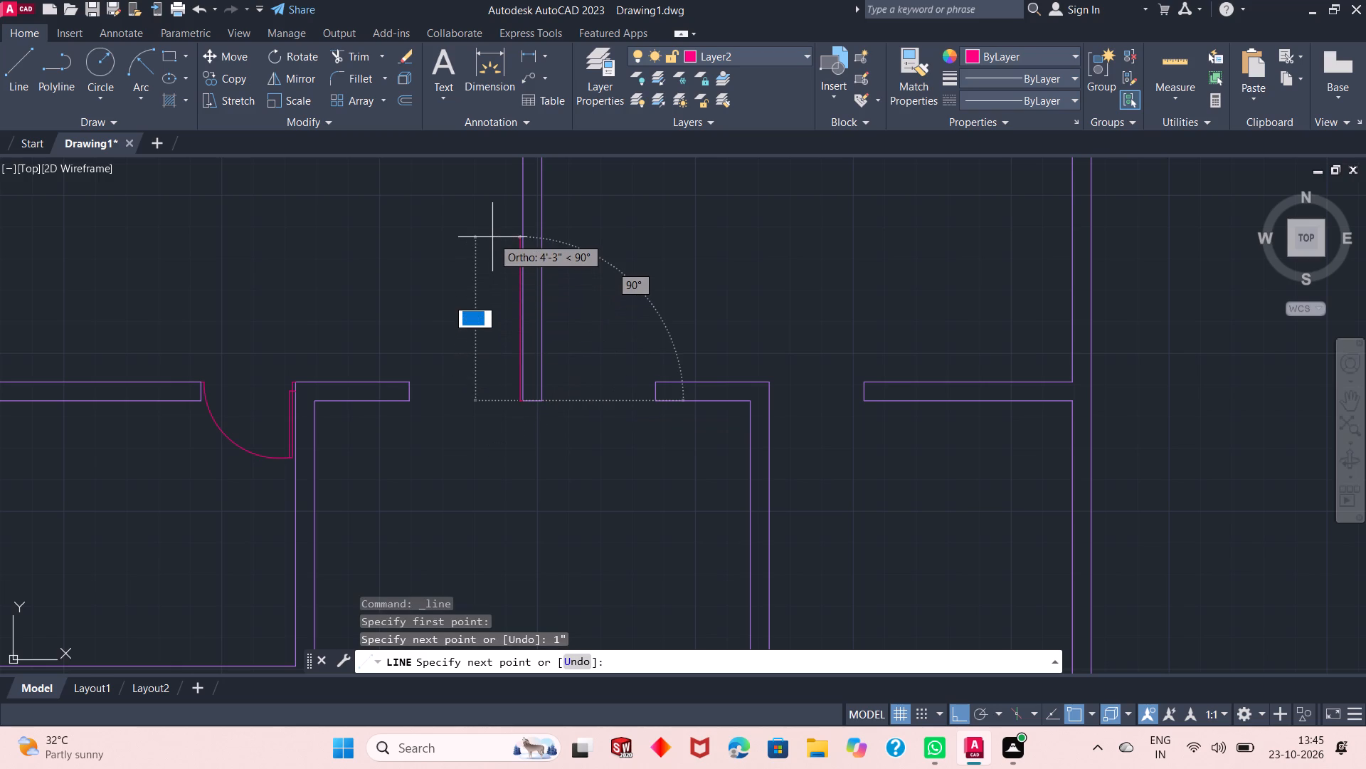
pyautogui.write("3'")
pyautogui.press('Return')
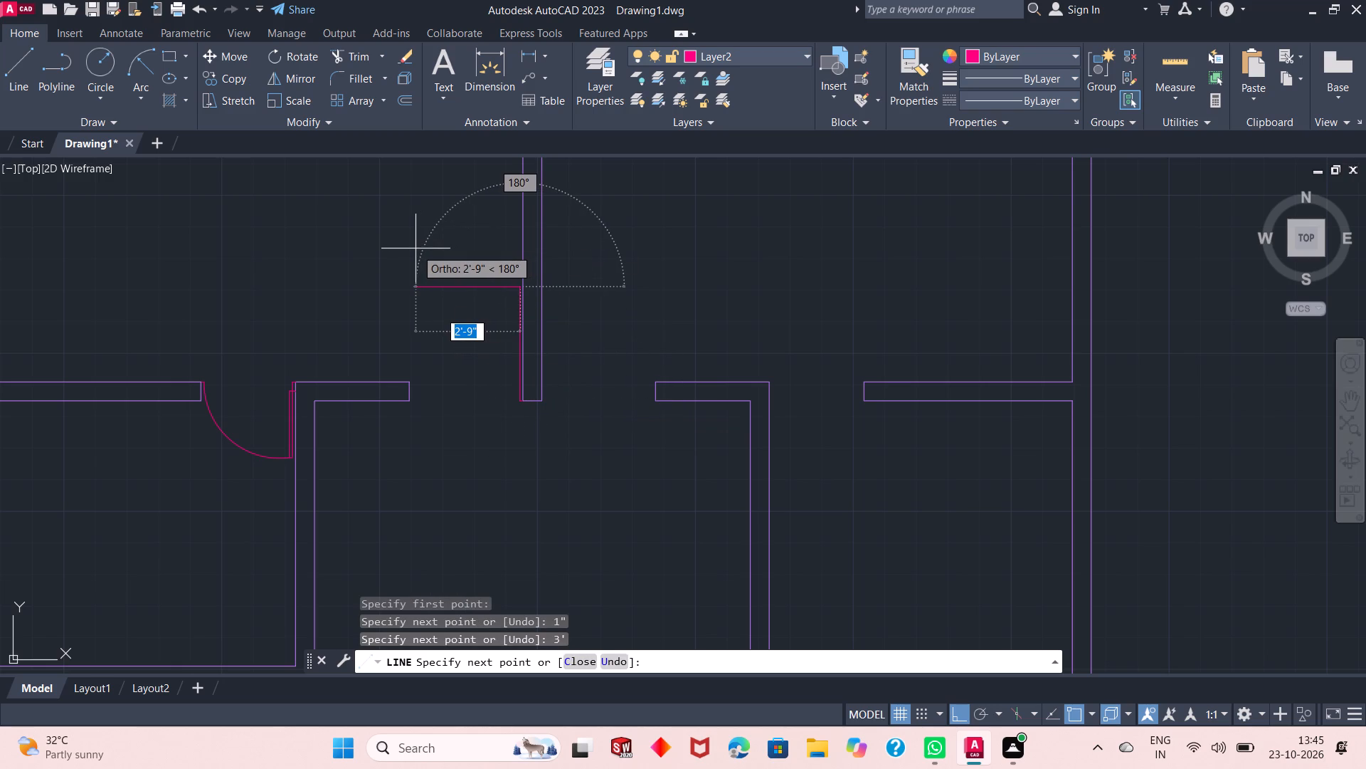
pyautogui.press('1')
pyautogui.hotkey('shift', '"')
pyautogui.press('Return')
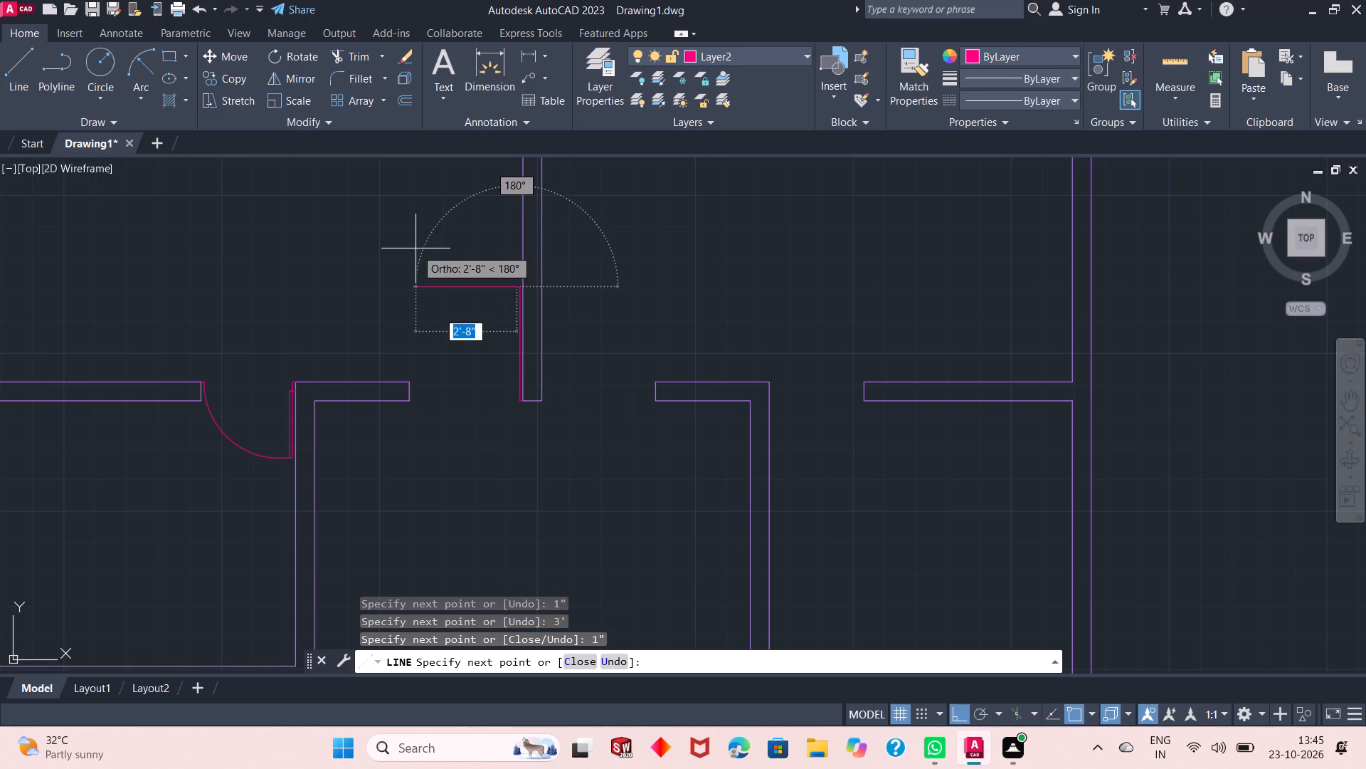
# Draw this leaf's outer edge 2'9" downward, connect it horizontally to the central wall's left face, and finish the outline.
pyautogui.scroll(2, 504, 402)
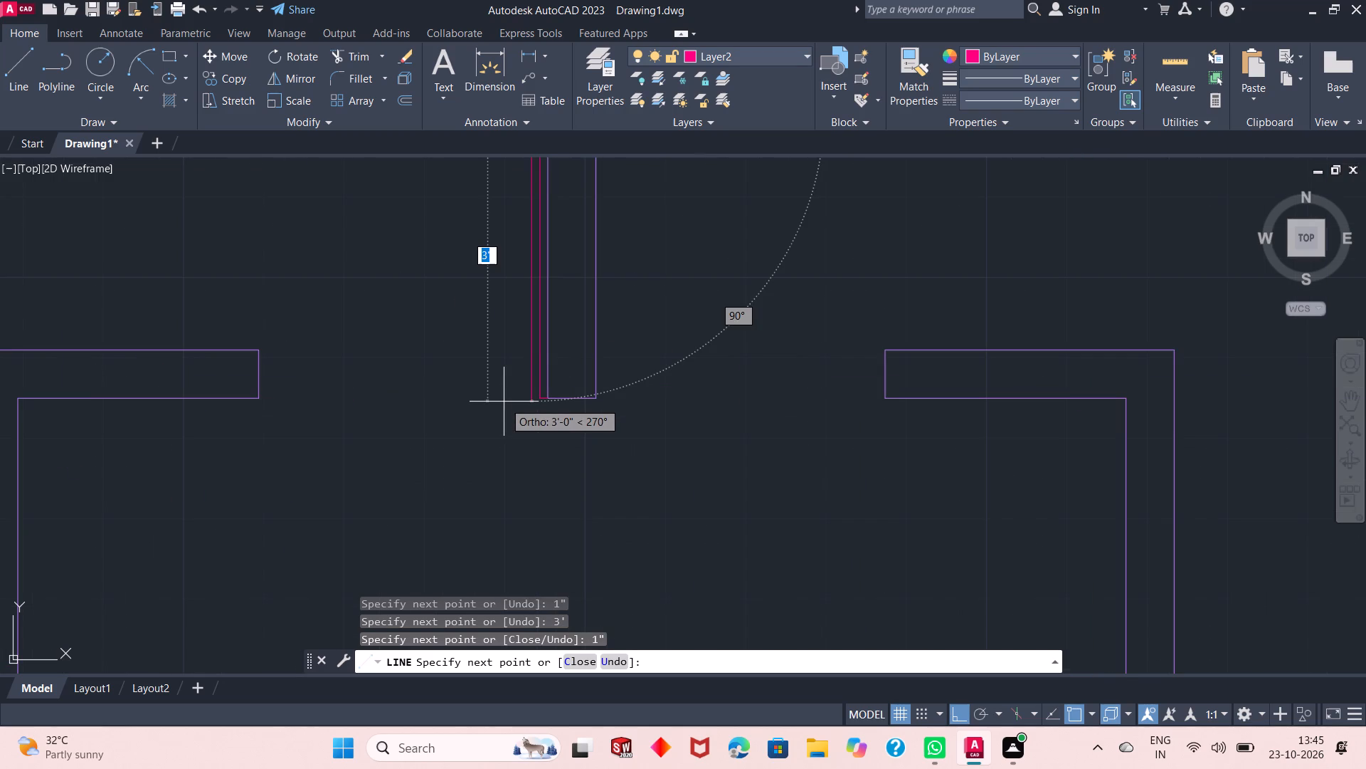
pyautogui.write('2\'9"')
pyautogui.press('Return')
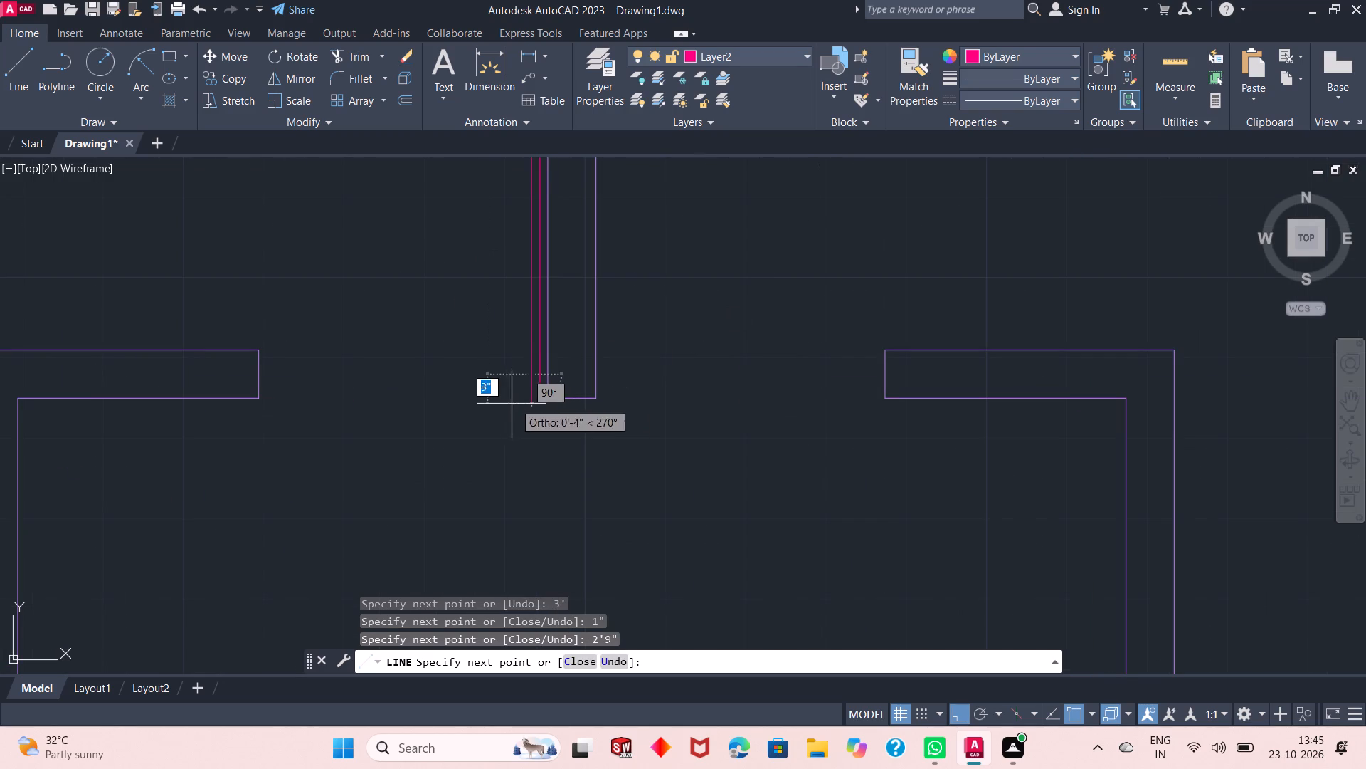
pyautogui.click(548, 372)
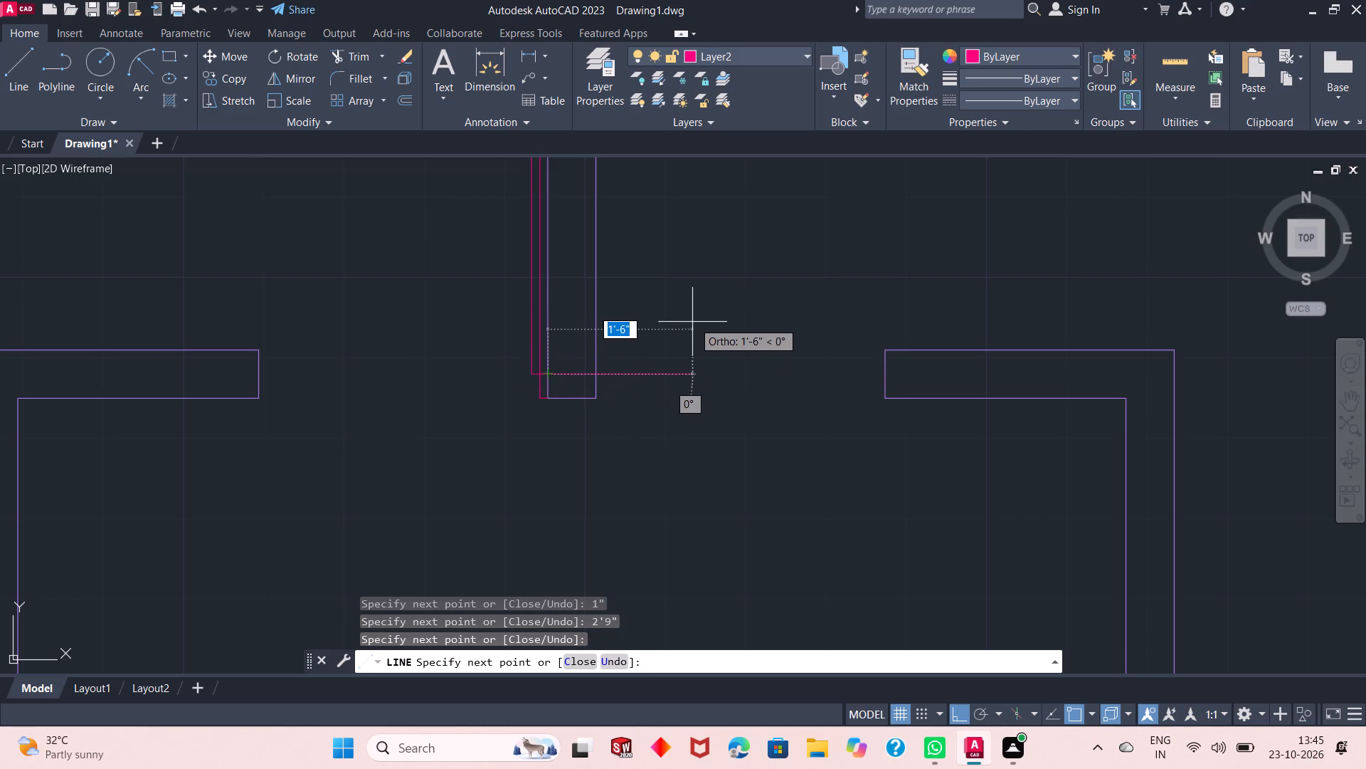
pyautogui.rightClick(695, 320)
pyautogui.click(705, 325)
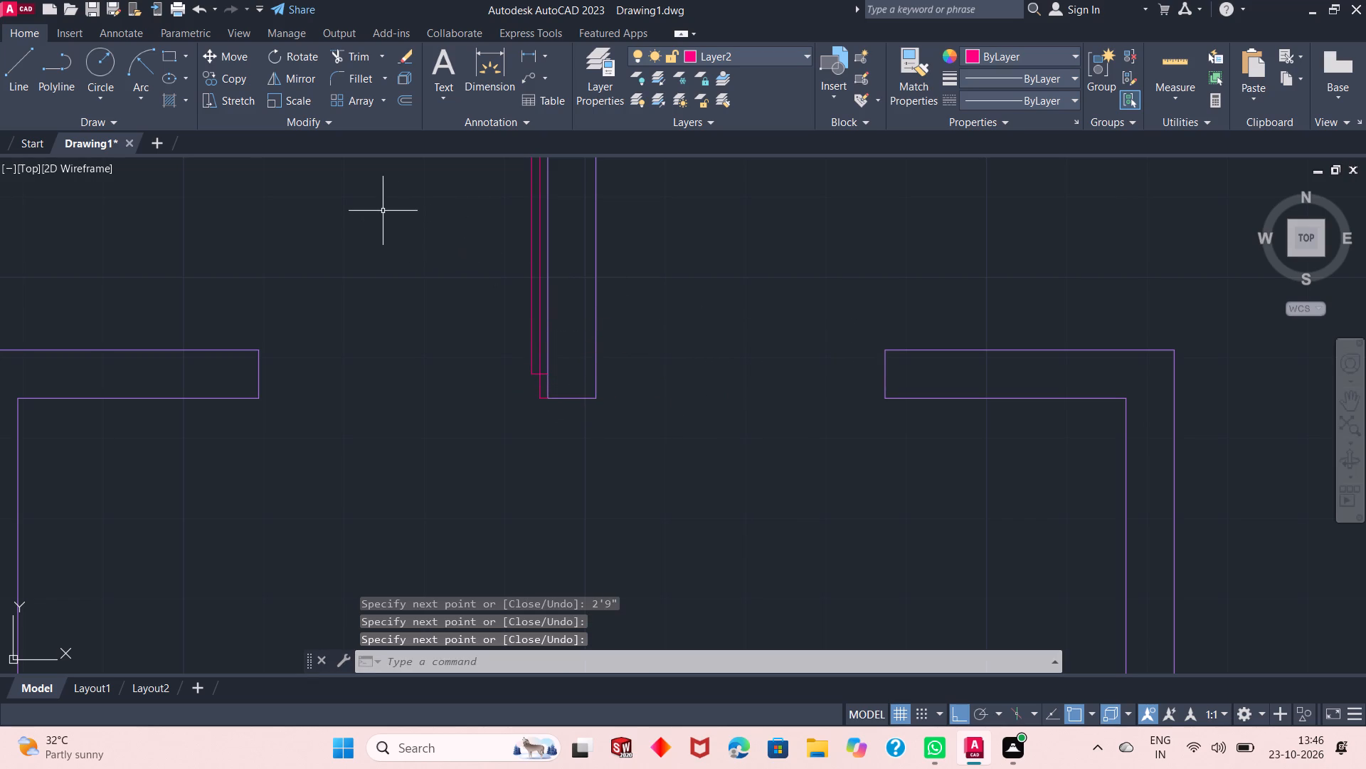
# Draw a 1" horizontal line into the opening from the lower corner of the top-left room doorway's opposite jamb.
pyautogui.rightClick(382, 210)
pyautogui.click(413, 220)
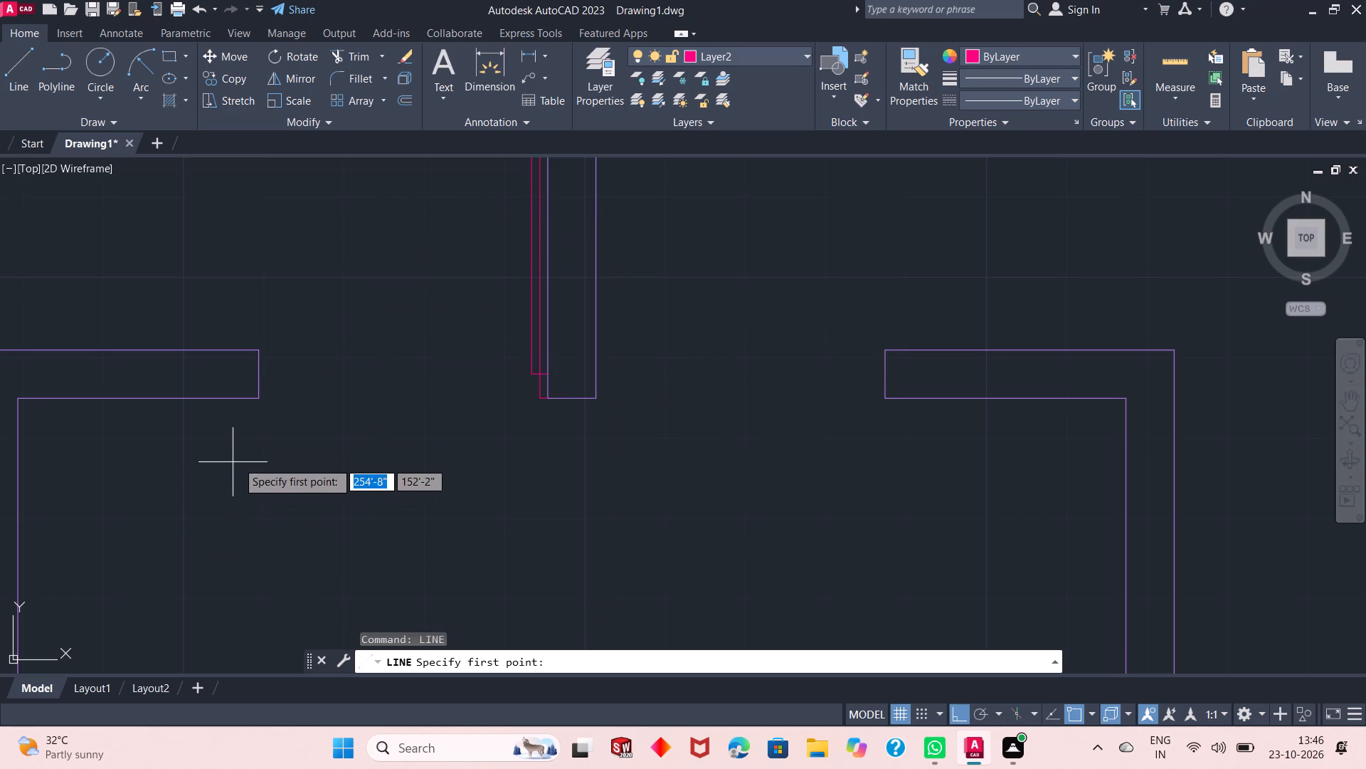
pyautogui.click(262, 400)
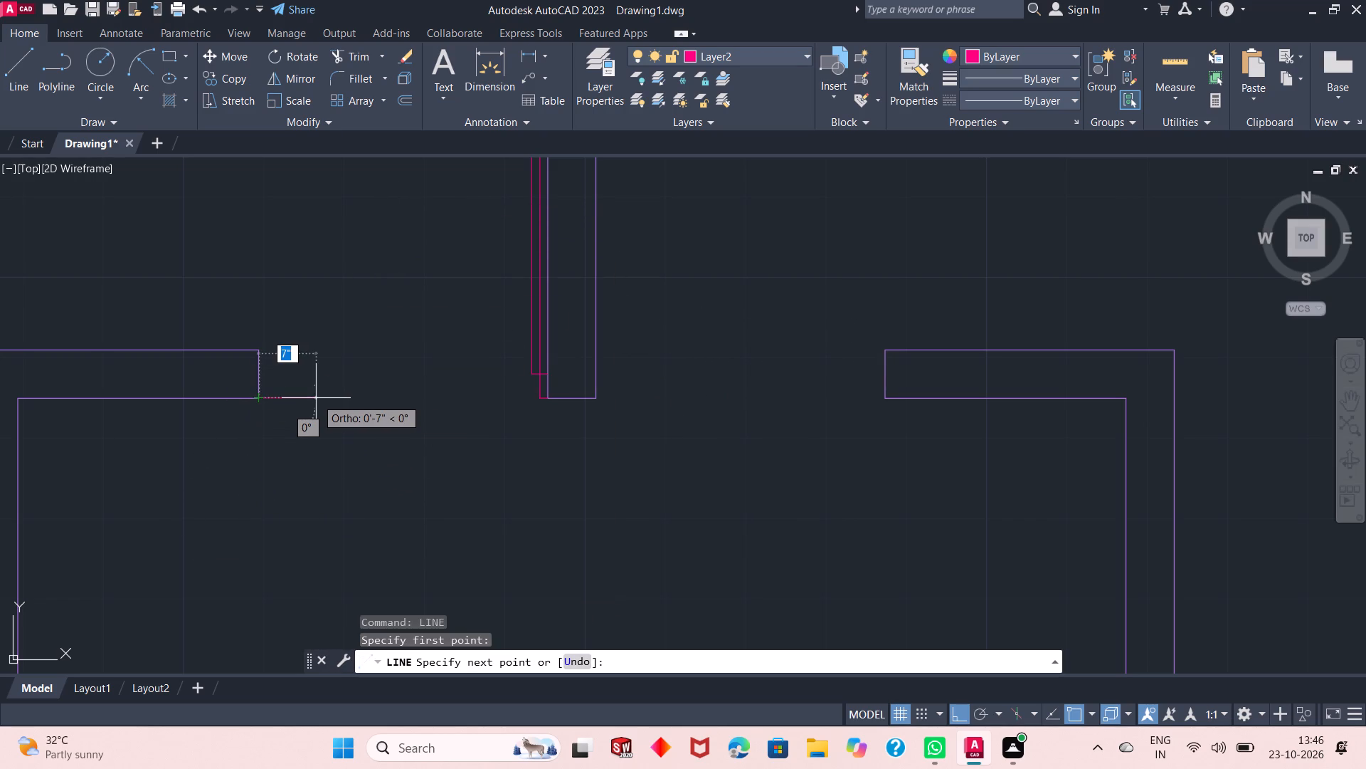
pyautogui.press('1')
pyautogui.hotkey('shift', '"')
pyautogui.press('Return')
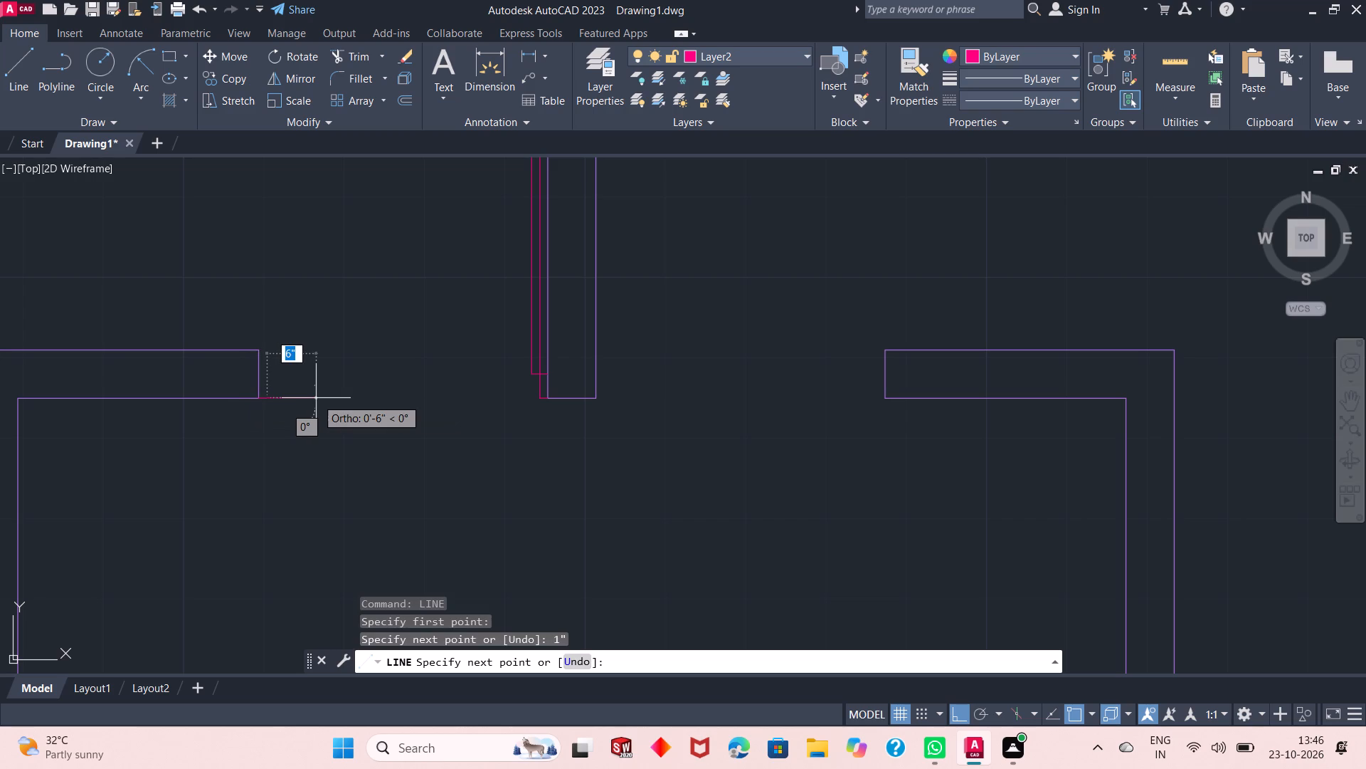
pyautogui.rightClick(316, 398)
pyautogui.click(393, 407)
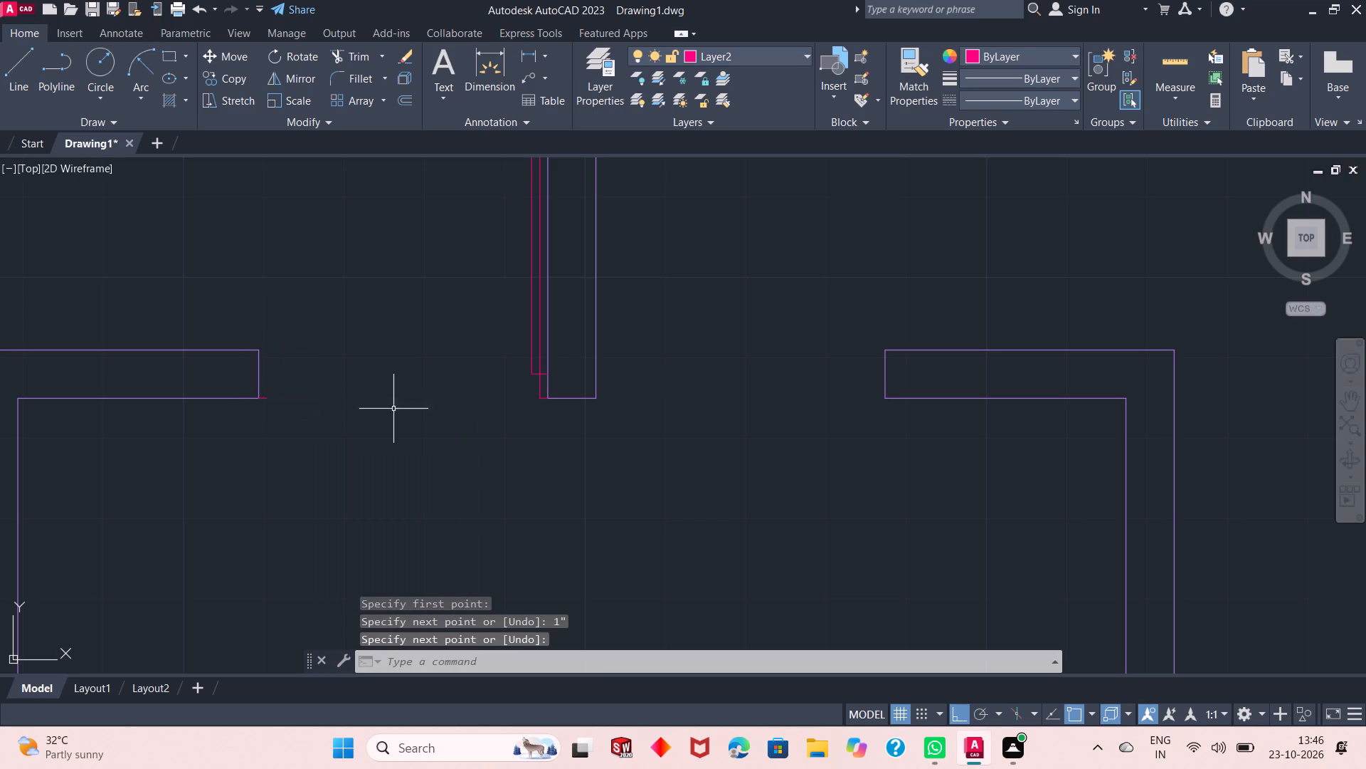
# Draw the top-left room door's swing arc from the leaf's upper outer corner to the 1" jamb line's end with a 3' radius.
pyautogui.scroll(-1, 386, 432)
pyautogui.click(144, 63)
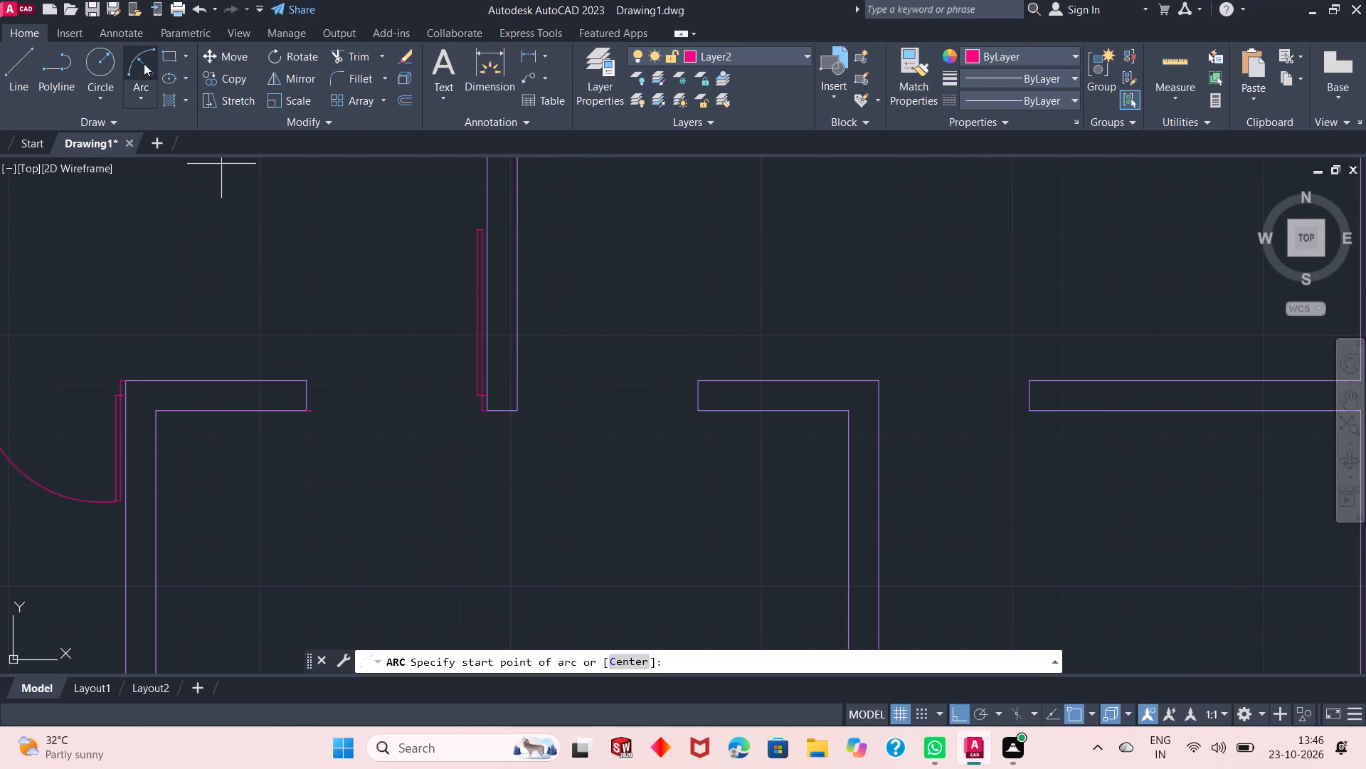
pyautogui.click(476, 229)
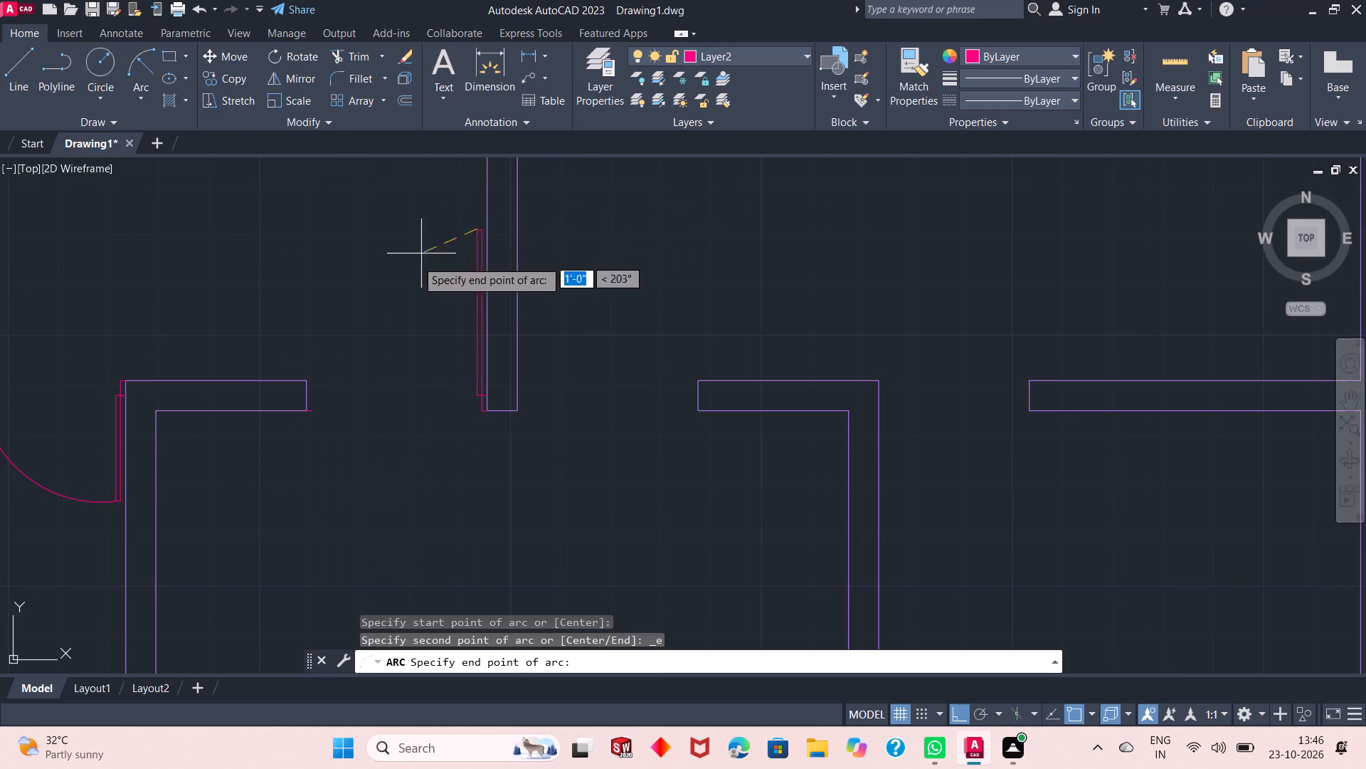
pyautogui.scroll(2, 312, 409)
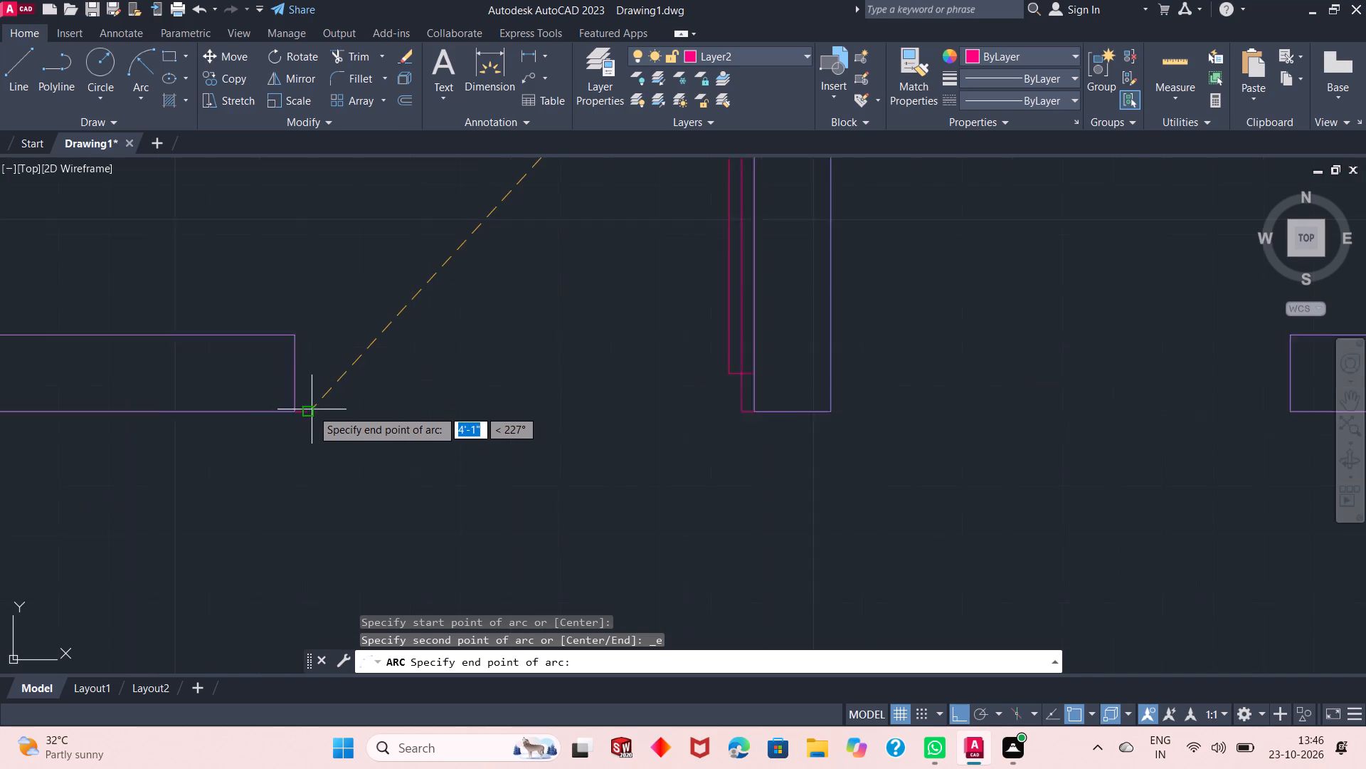
pyautogui.scroll(1, 312, 409)
pyautogui.click(305, 414)
pyautogui.scroll(-3, 403, 419)
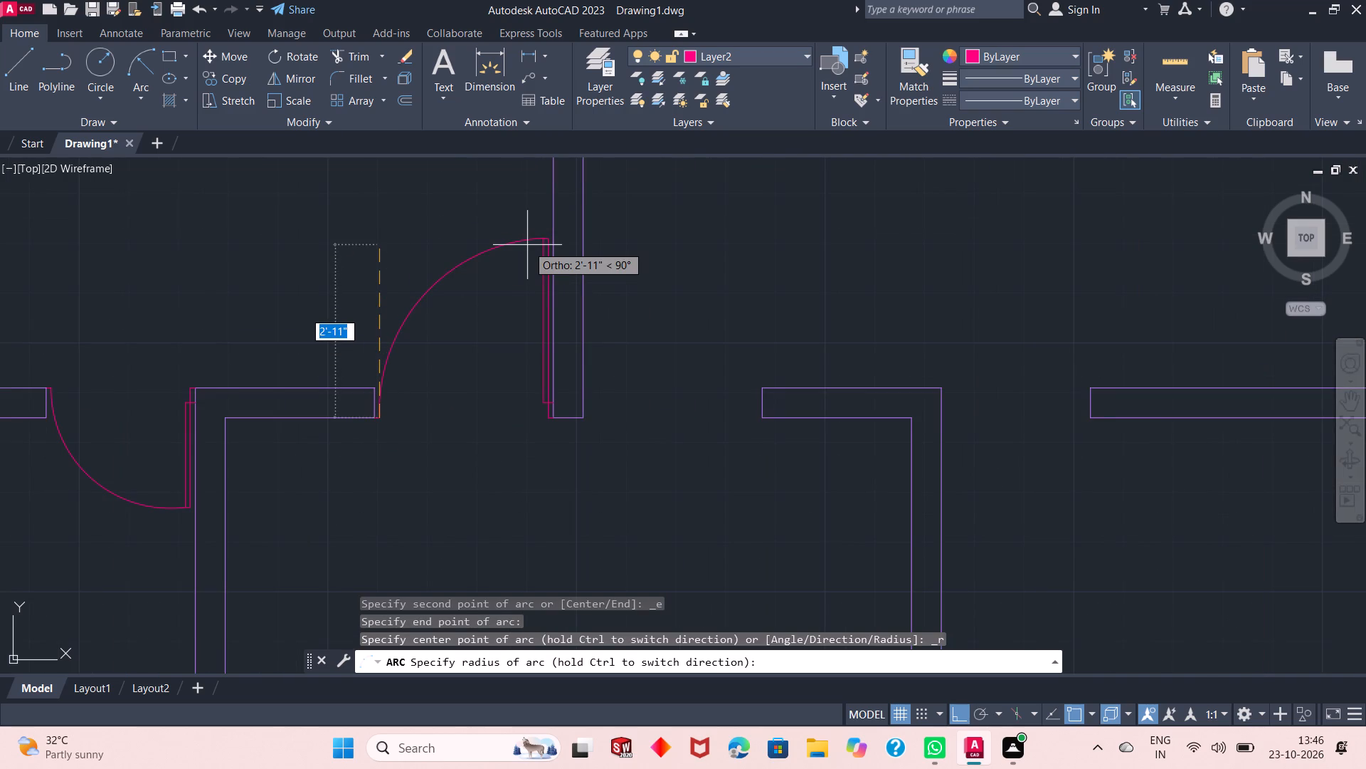
pyautogui.write("3'")
pyautogui.press('Return')
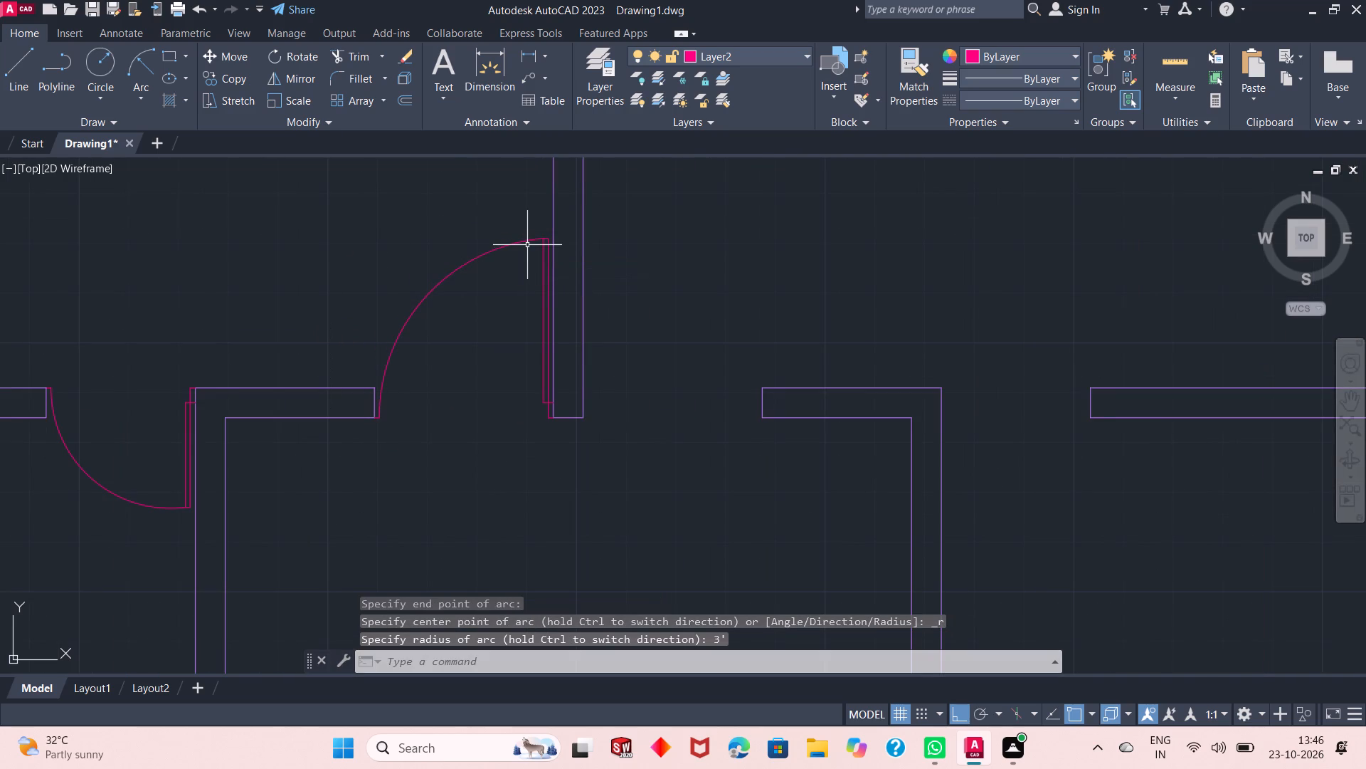
# From the central wall's lower-right corner, draw the top-right room's door-leaf lines 1" right, 3' up and 1" right.
pyautogui.scroll(1, 535, 241)
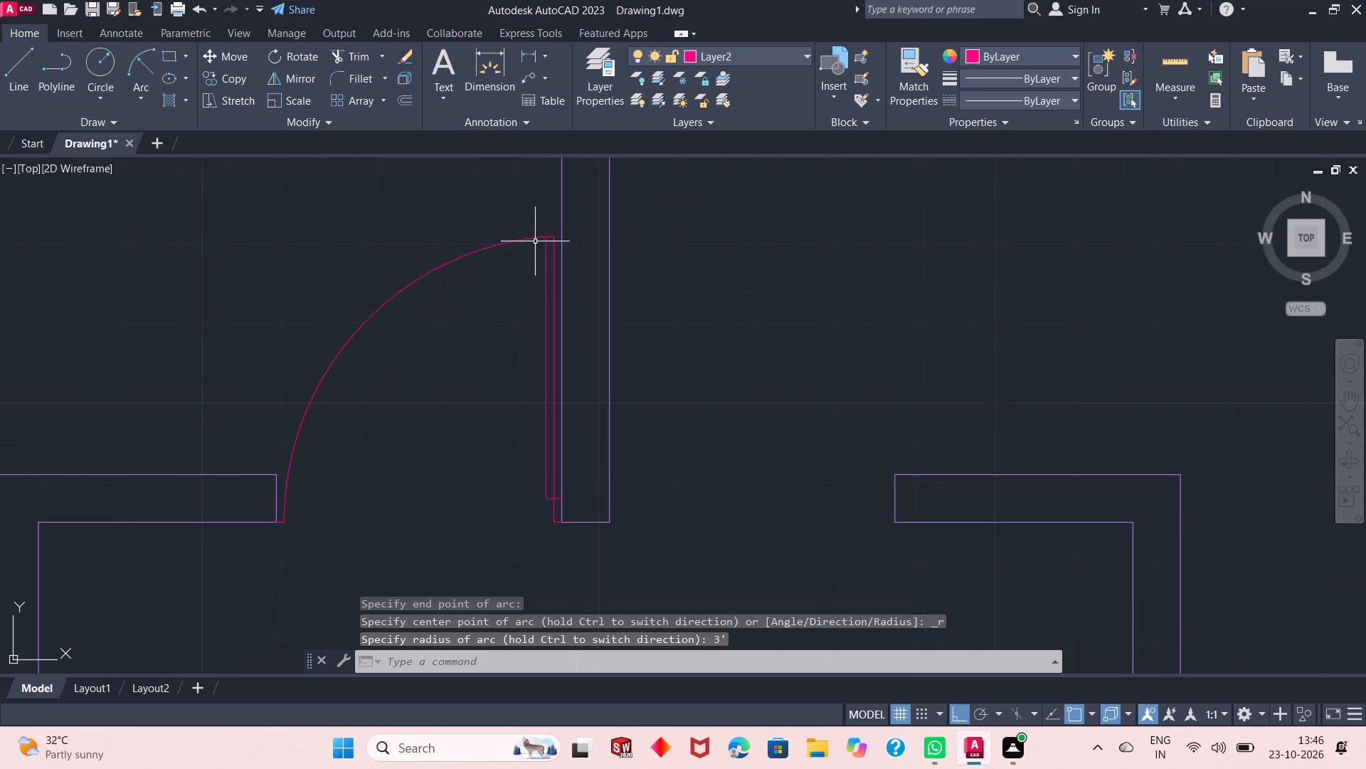
pyautogui.scroll(1, 533, 239)
pyautogui.scroll(-1, 433, 224)
pyautogui.scroll(-1, 433, 290)
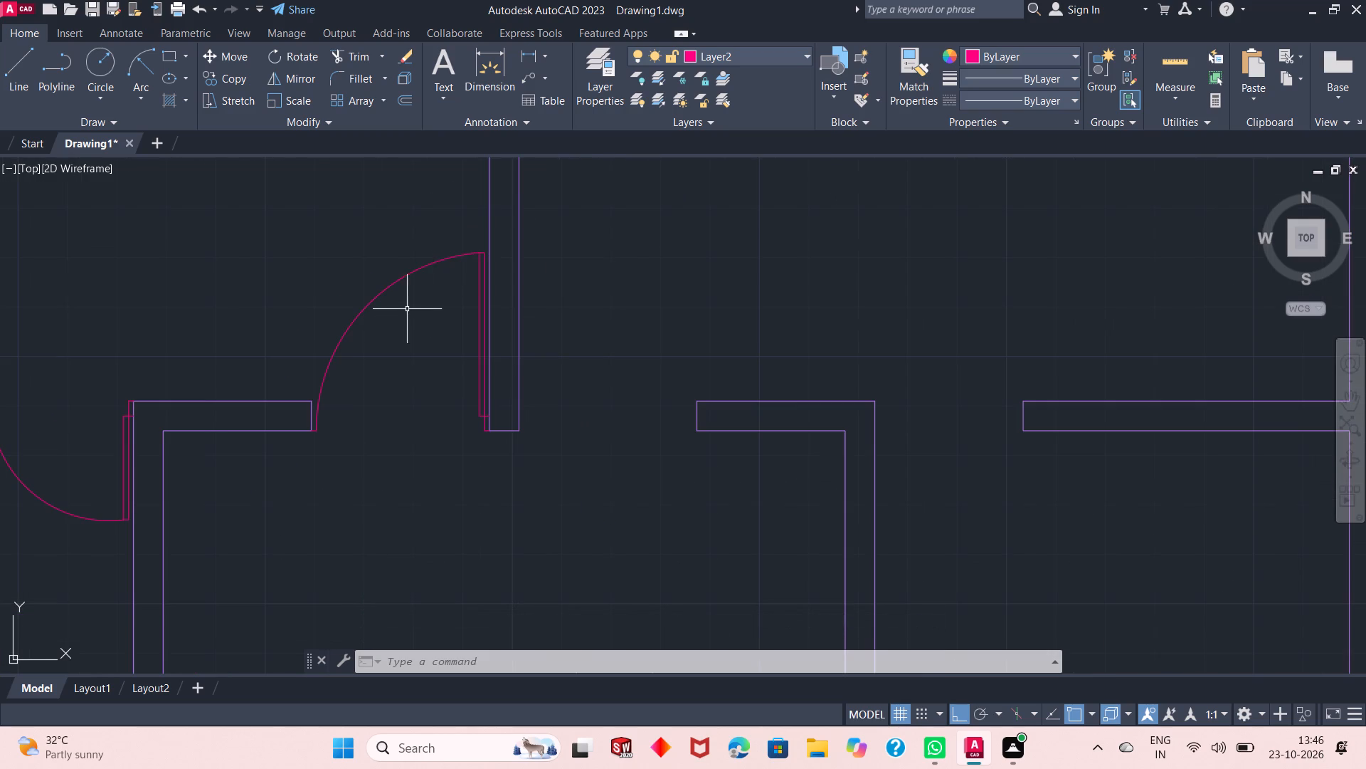
pyautogui.scroll(-1, 384, 293)
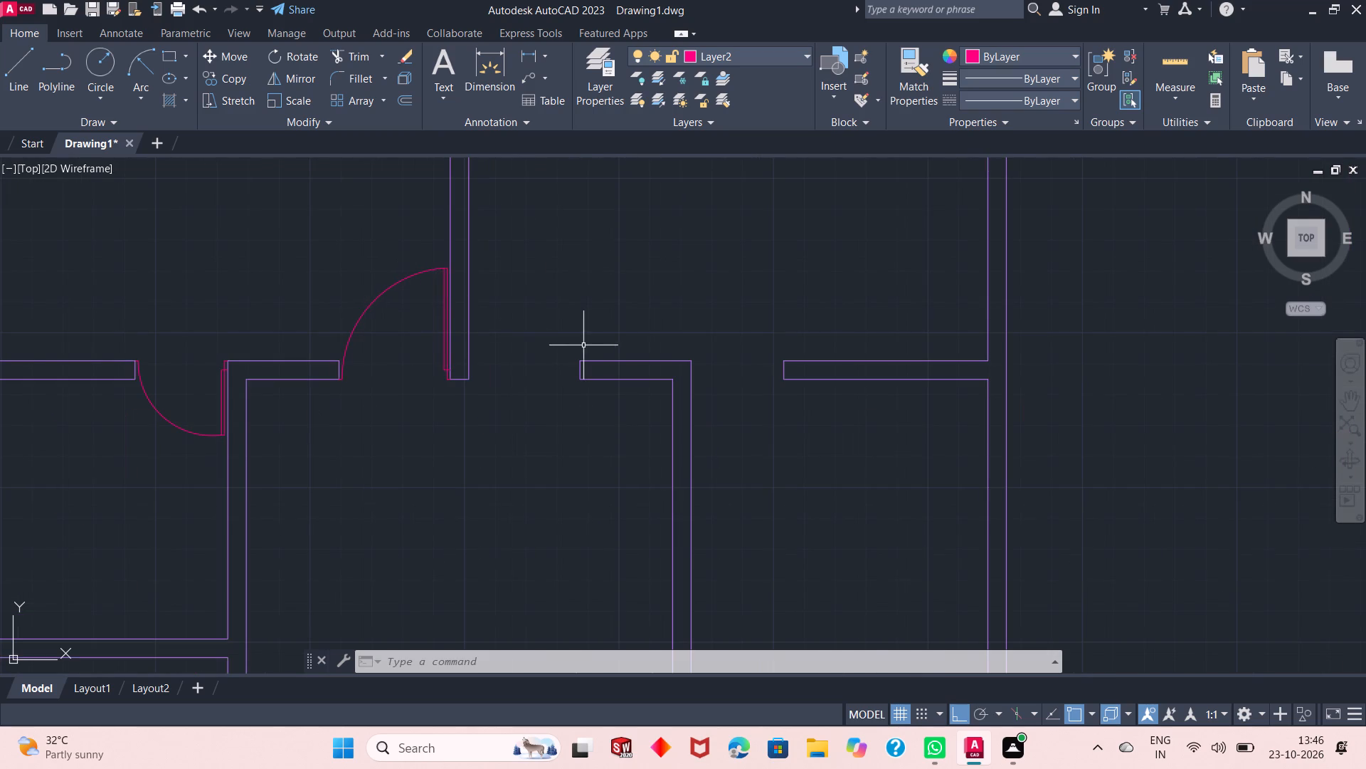
pyautogui.scroll(1, 586, 283)
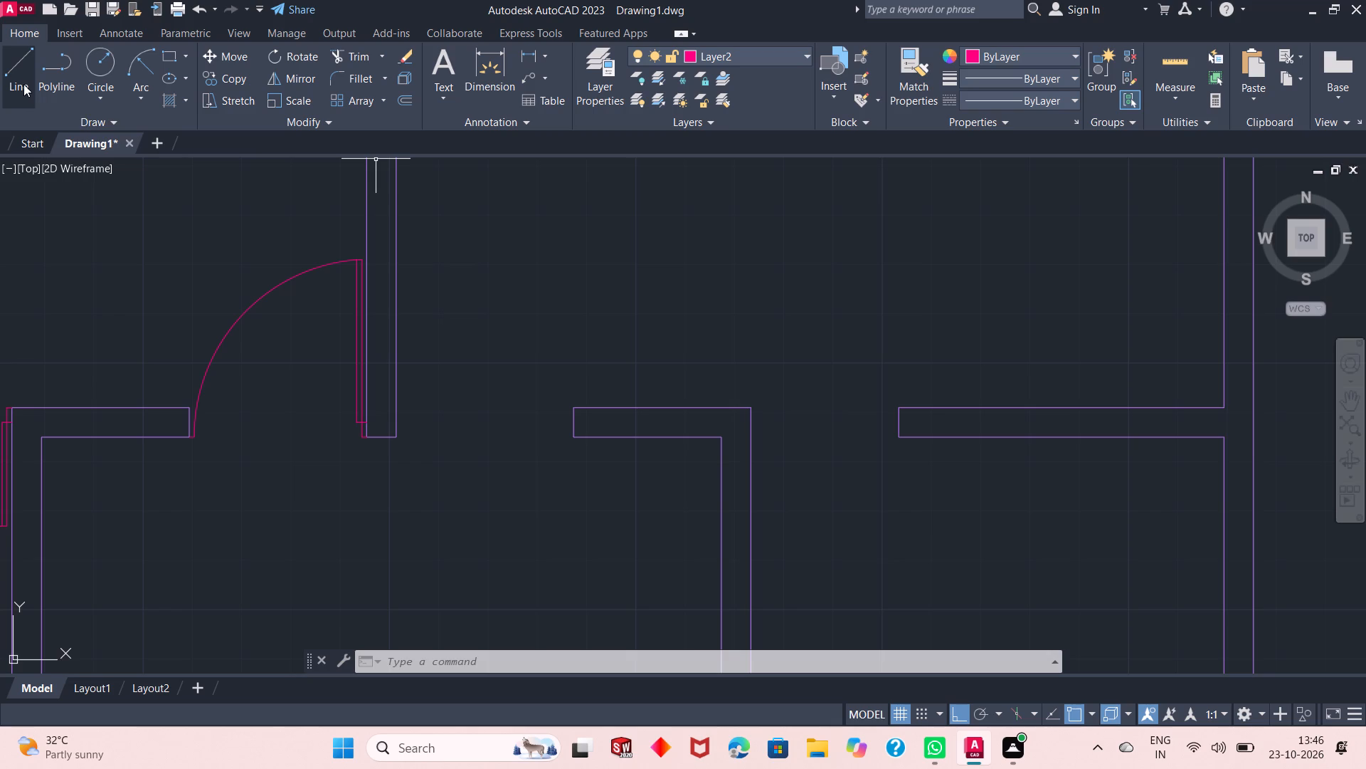
pyautogui.click(23, 84)
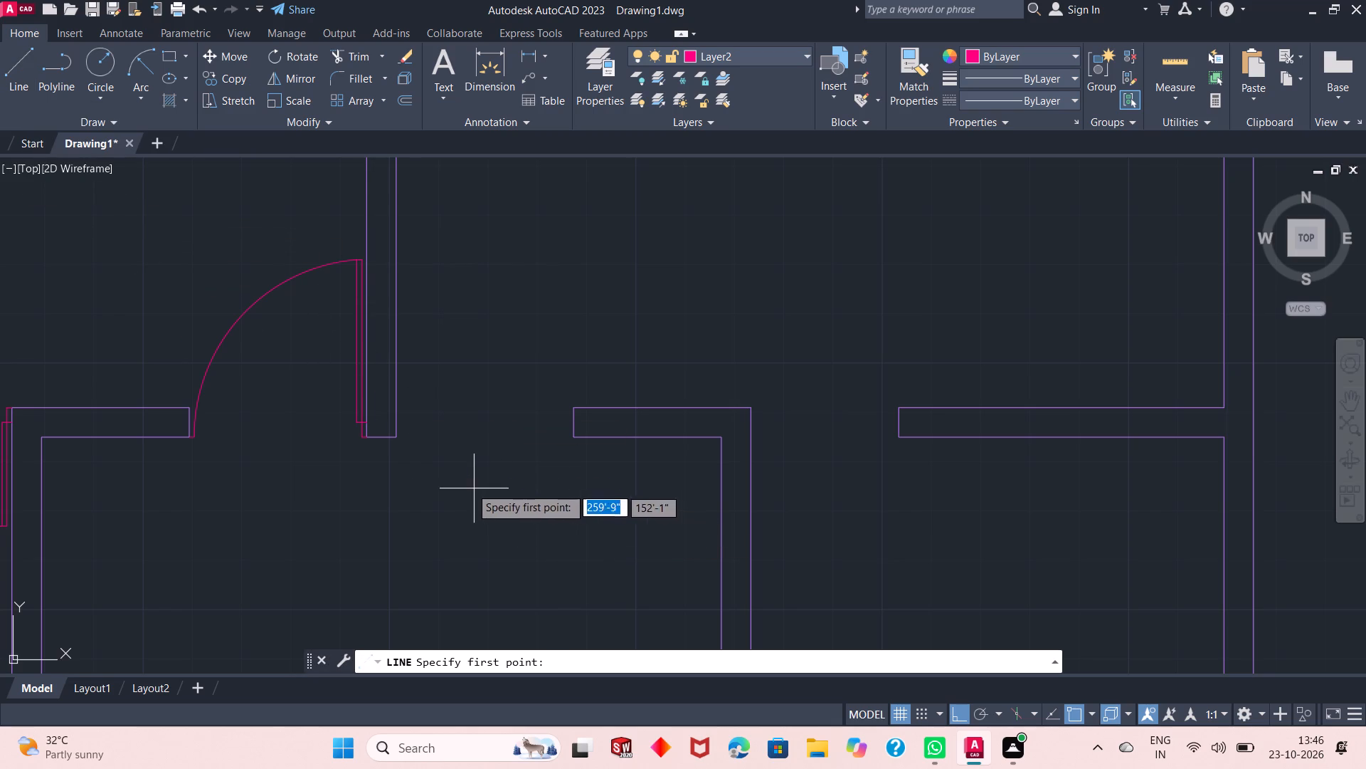
pyautogui.click(400, 434)
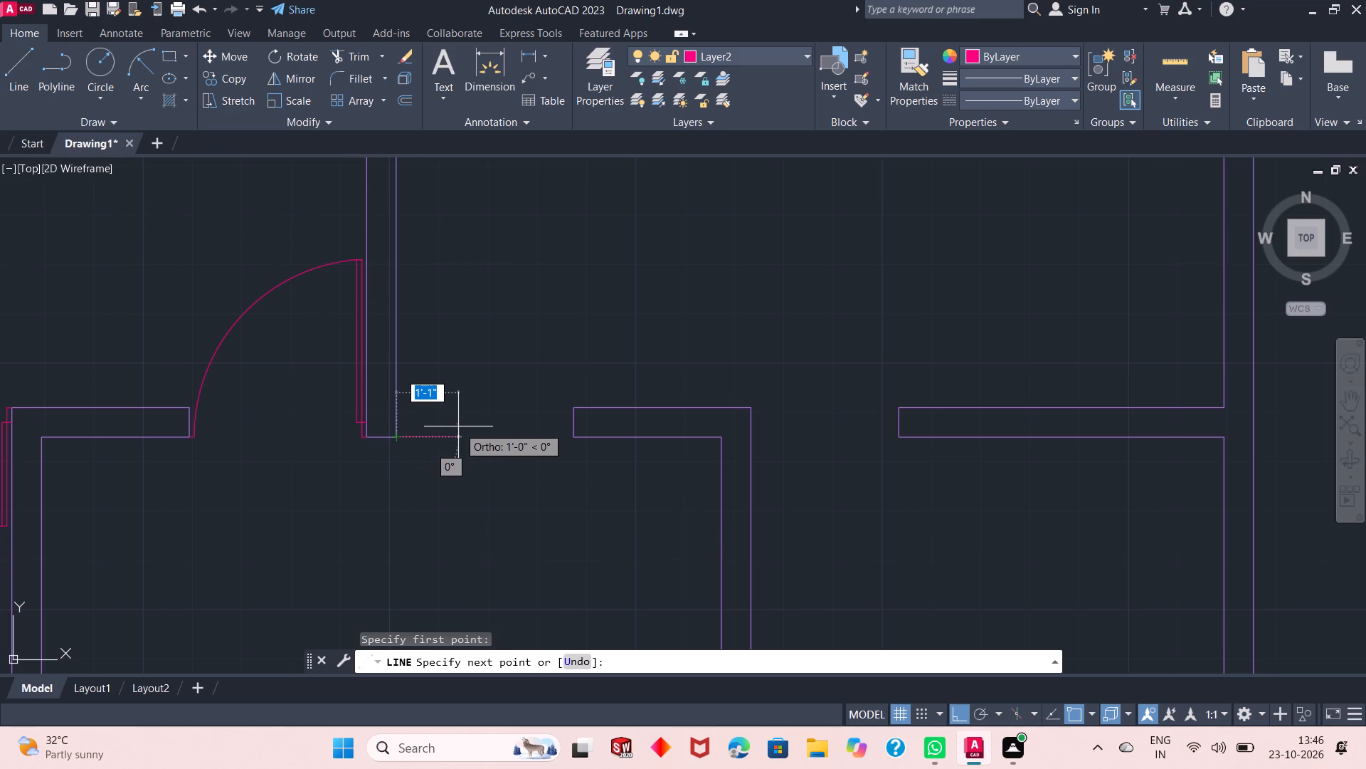
pyautogui.write('1"')
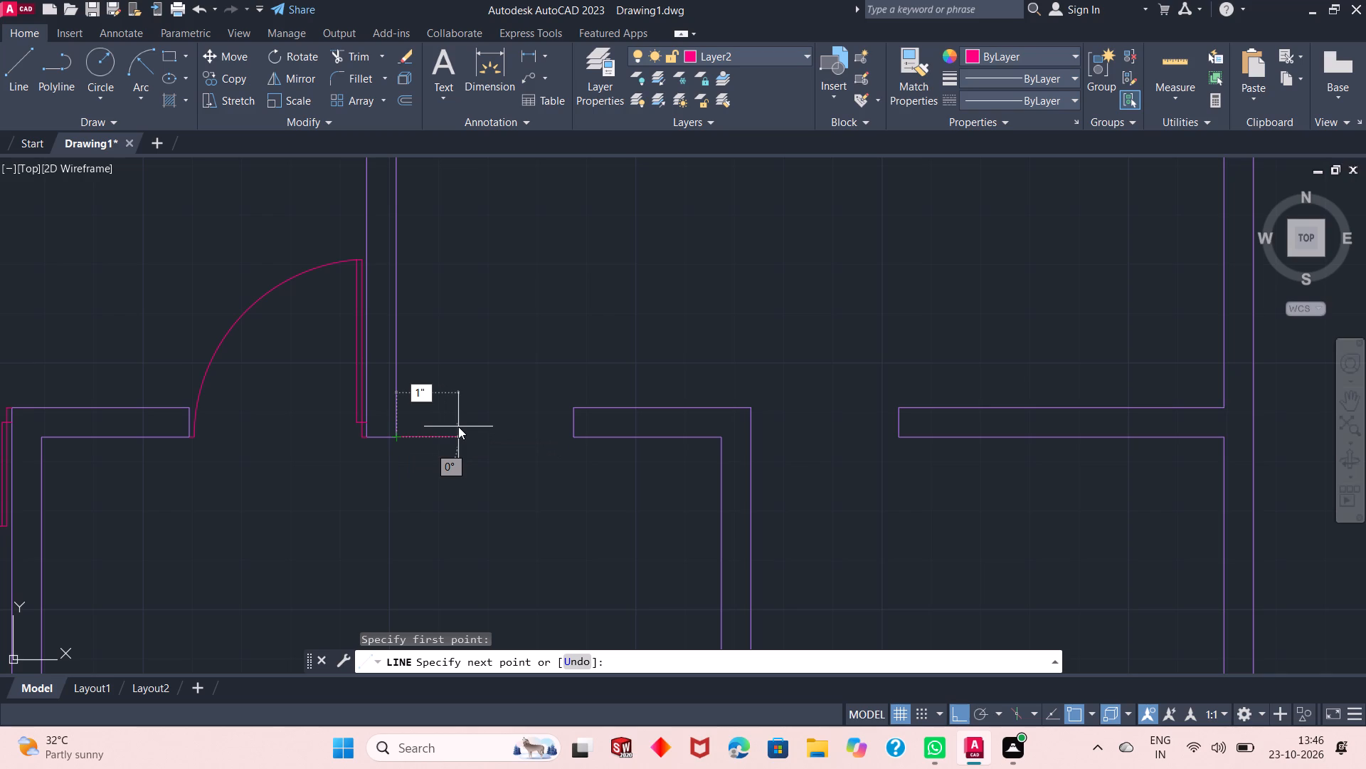
pyautogui.press('Return')
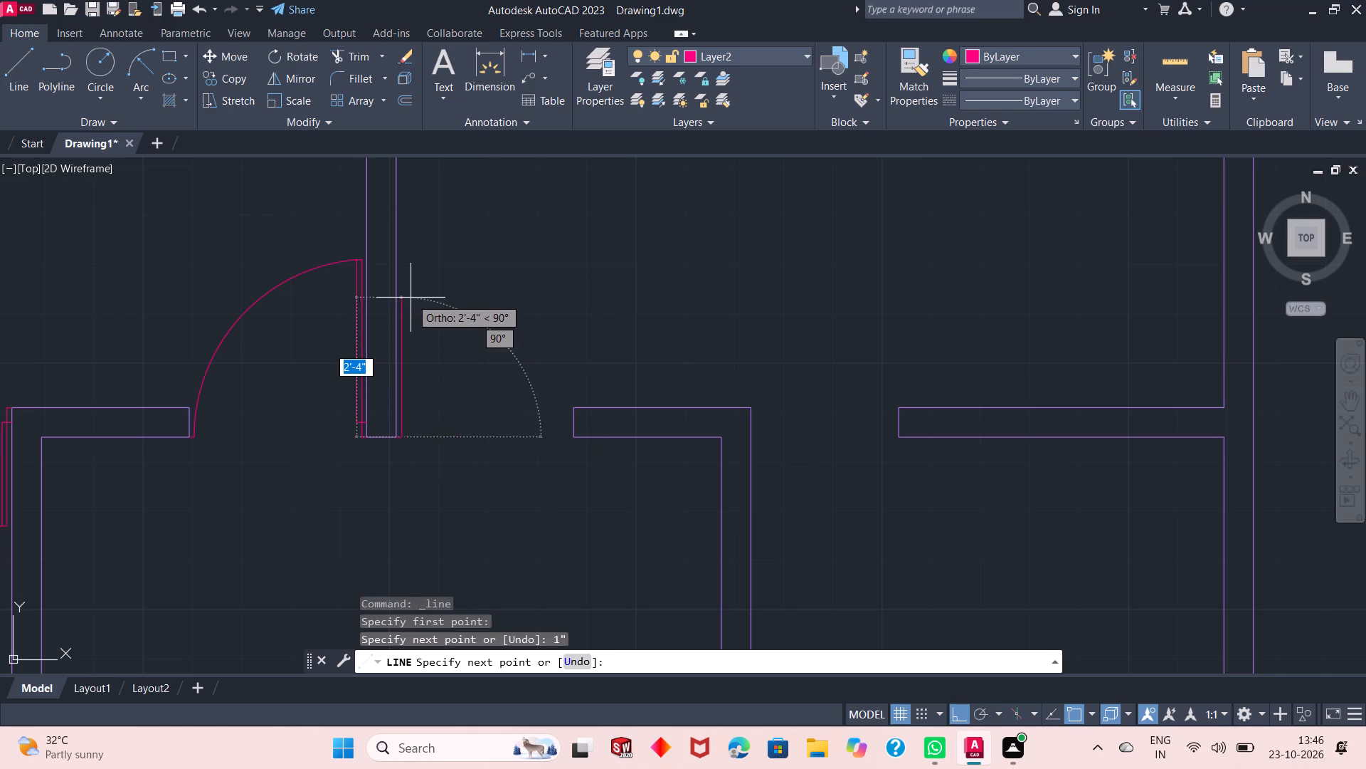
pyautogui.write("3'")
pyautogui.press('Return')
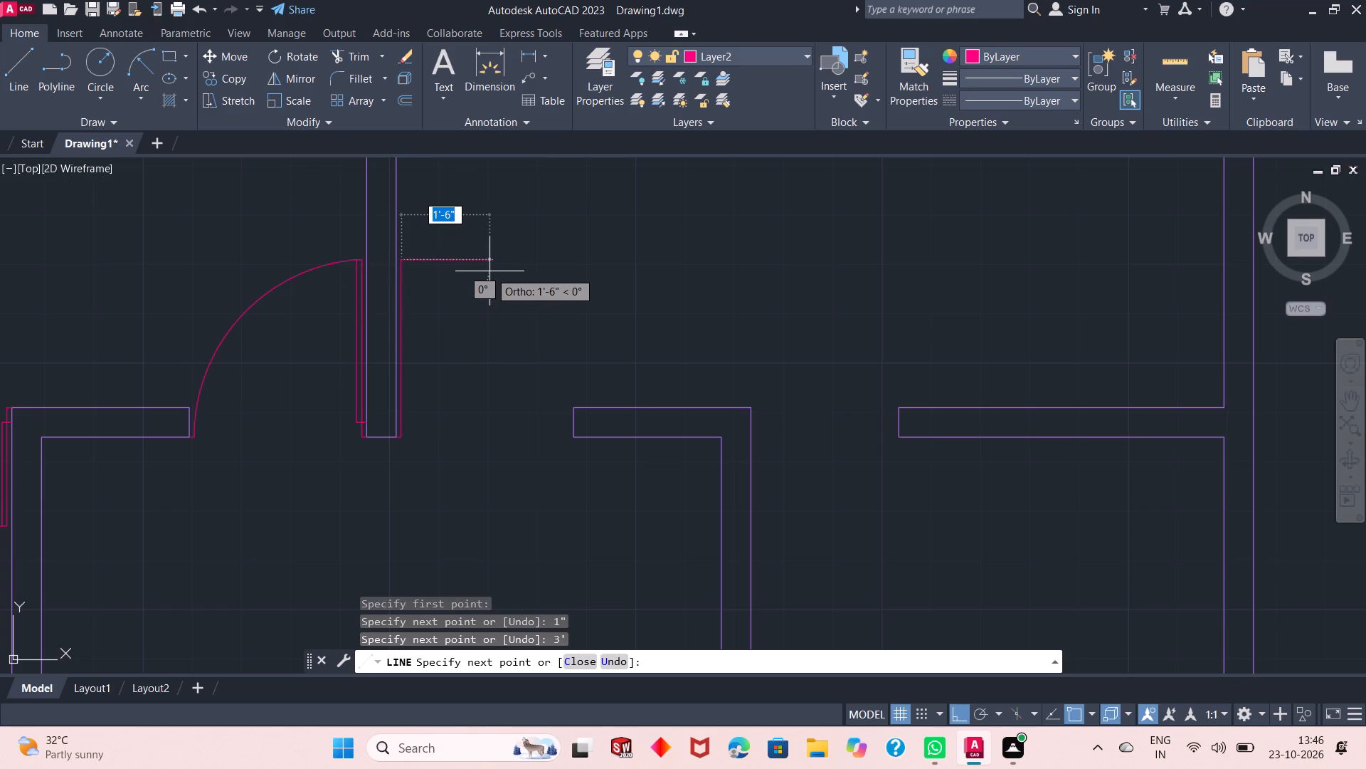
pyautogui.press('1')
pyautogui.hotkey('shift', '"')
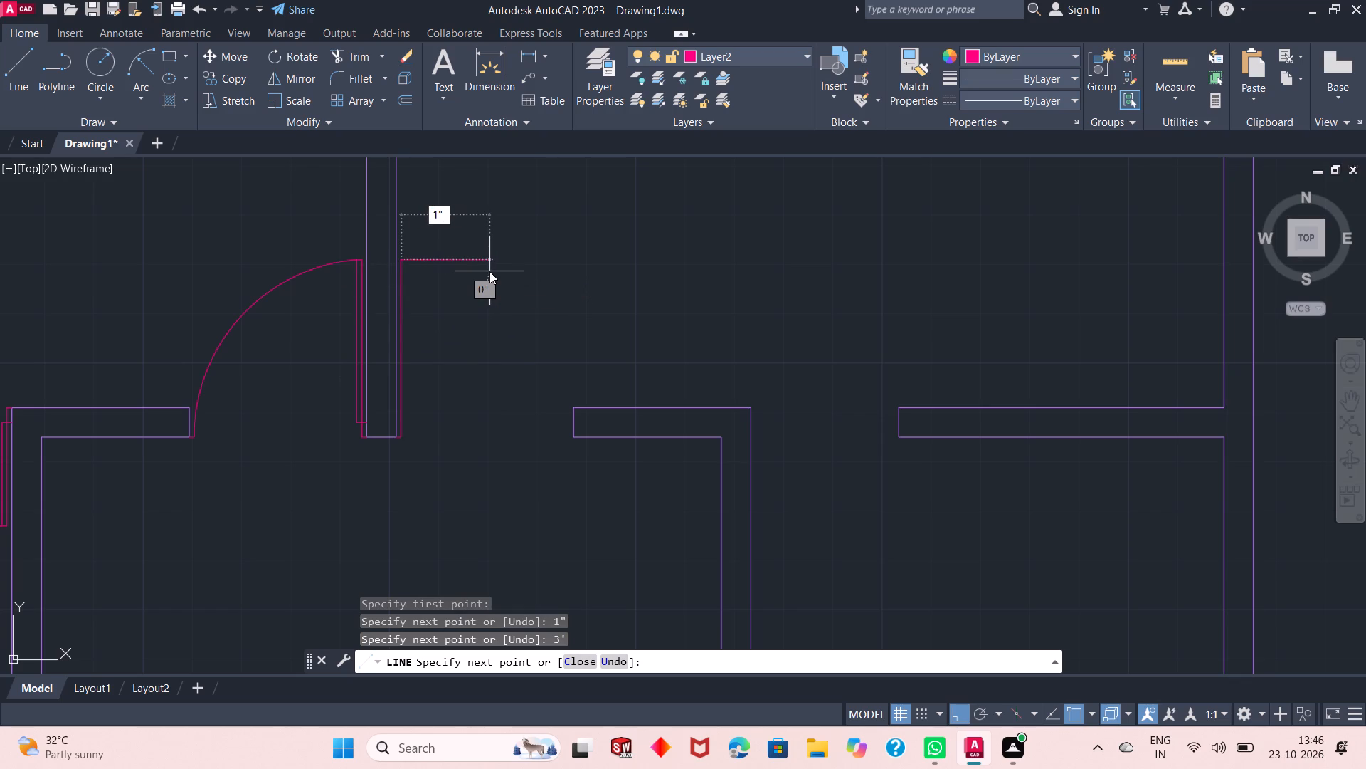
pyautogui.press('Return')
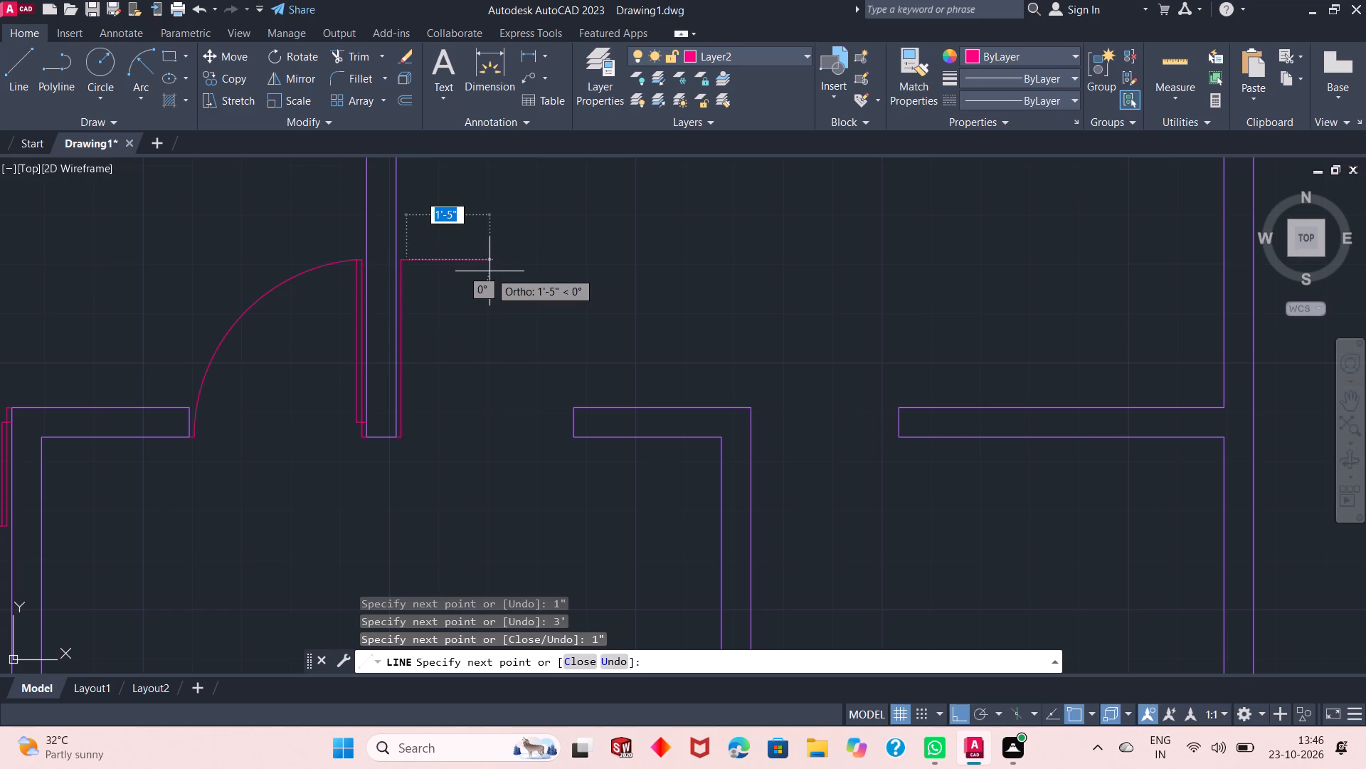
# Draw this leaf's outer edge 2'9" downward, connect it horizontally to the central wall's right face, and finish the outline.
pyautogui.write("2'9")
pyautogui.hotkey('shift', '"')
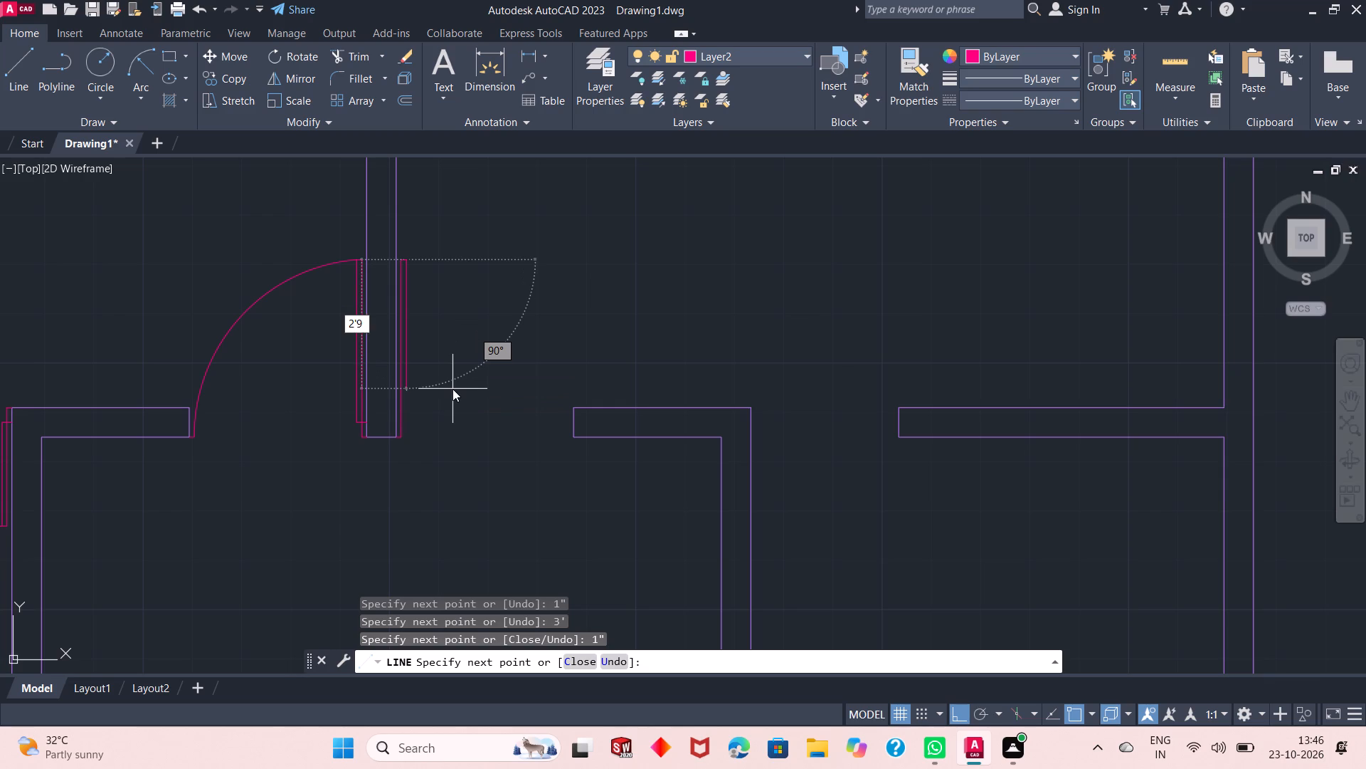
pyautogui.press('Return')
pyautogui.scroll(2, 452, 389)
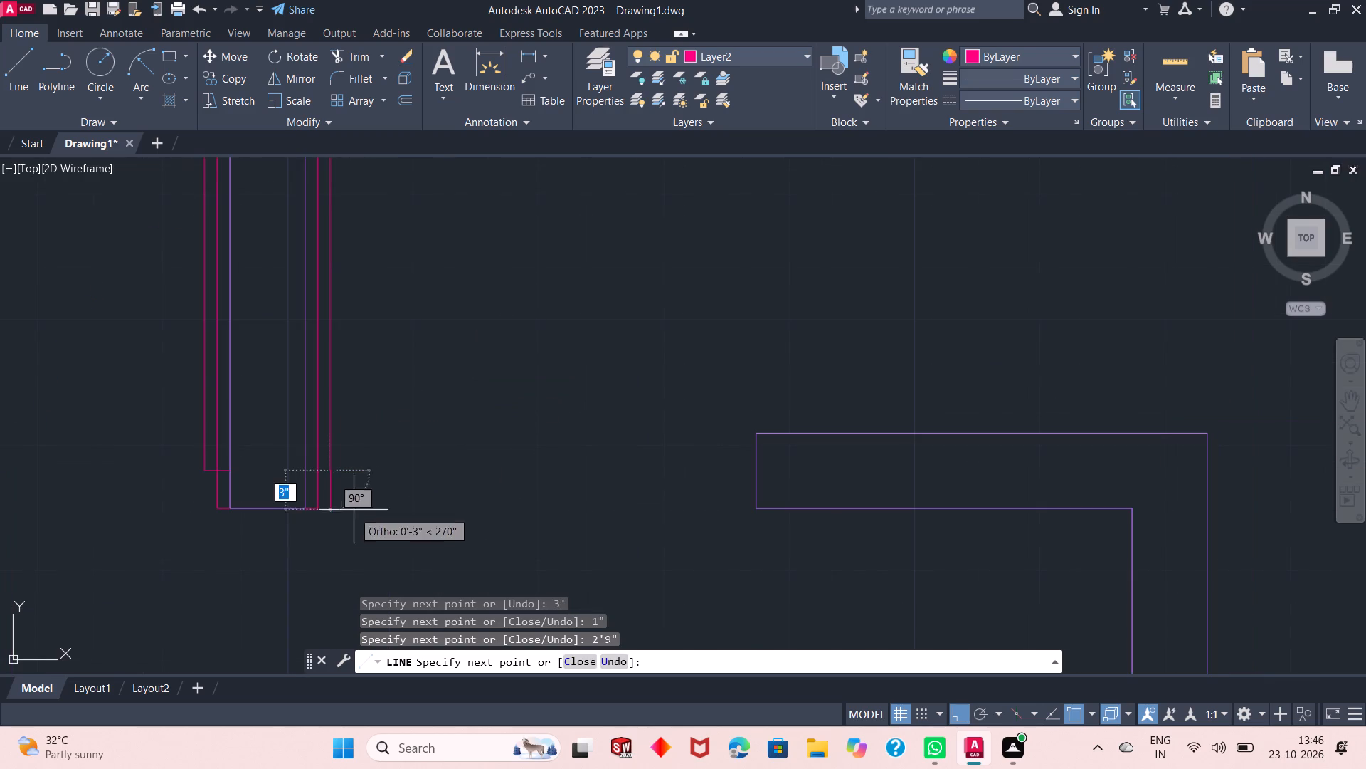
pyautogui.scroll(2, 307, 458)
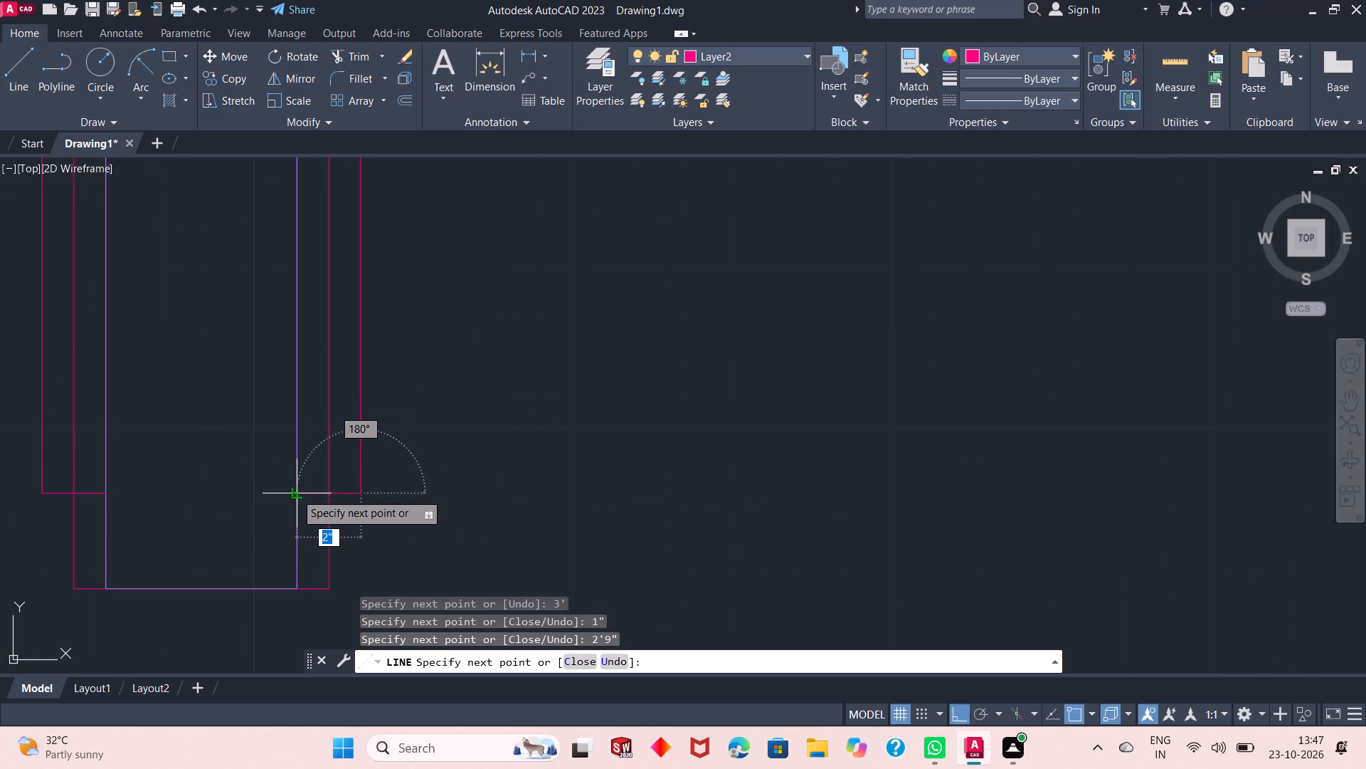
pyautogui.click(296, 493)
pyautogui.rightClick(426, 419)
pyautogui.click(467, 427)
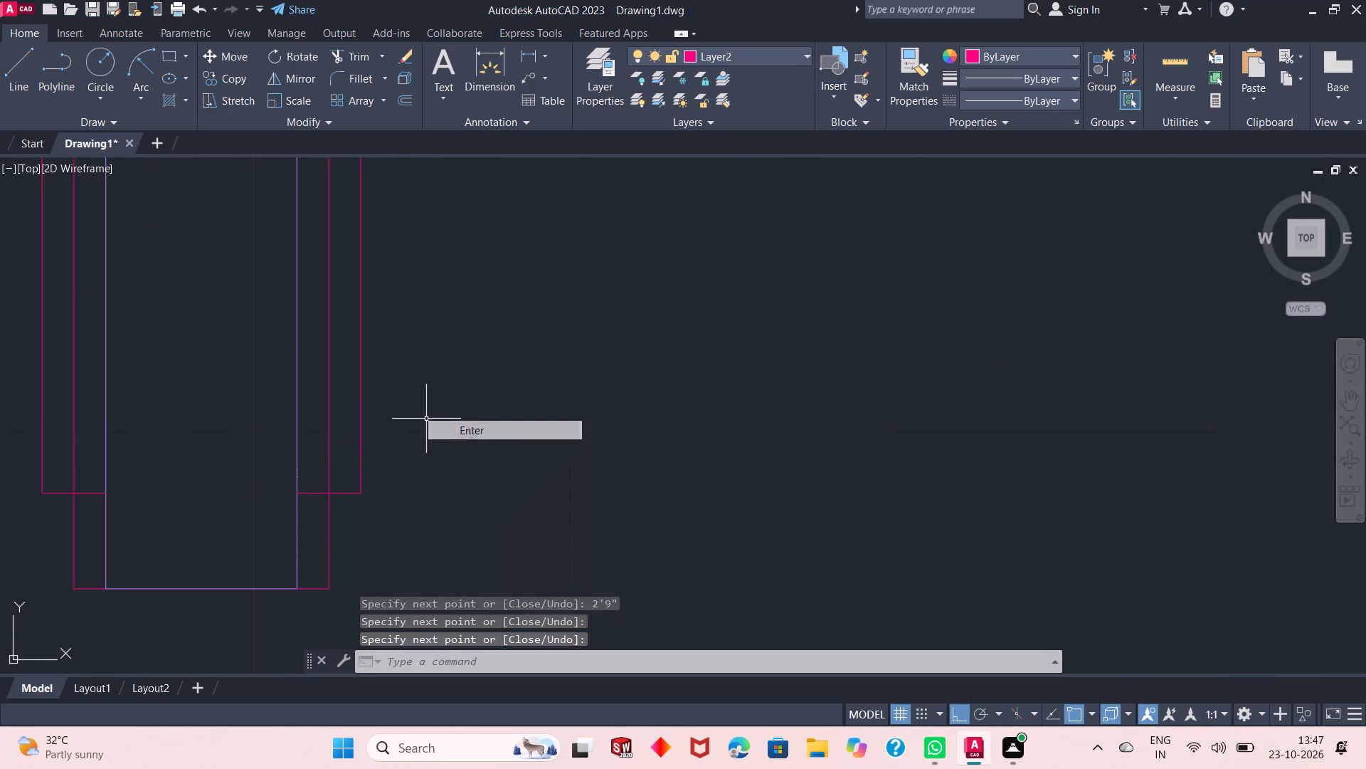
# Draw a 1" horizontal line into the opening from the lower corner of the top-right room doorway's opposite jamb.
pyautogui.scroll(-3, 337, 480)
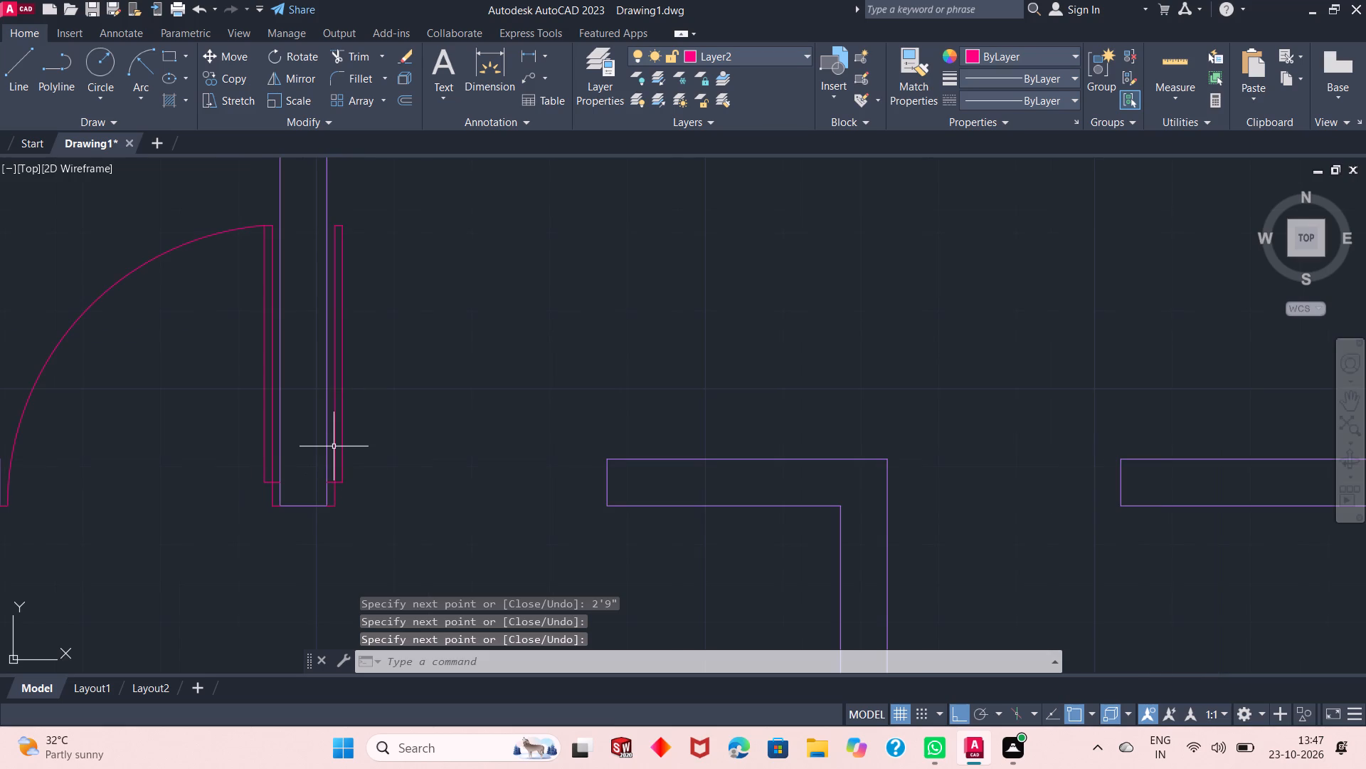
pyautogui.click(35, 67)
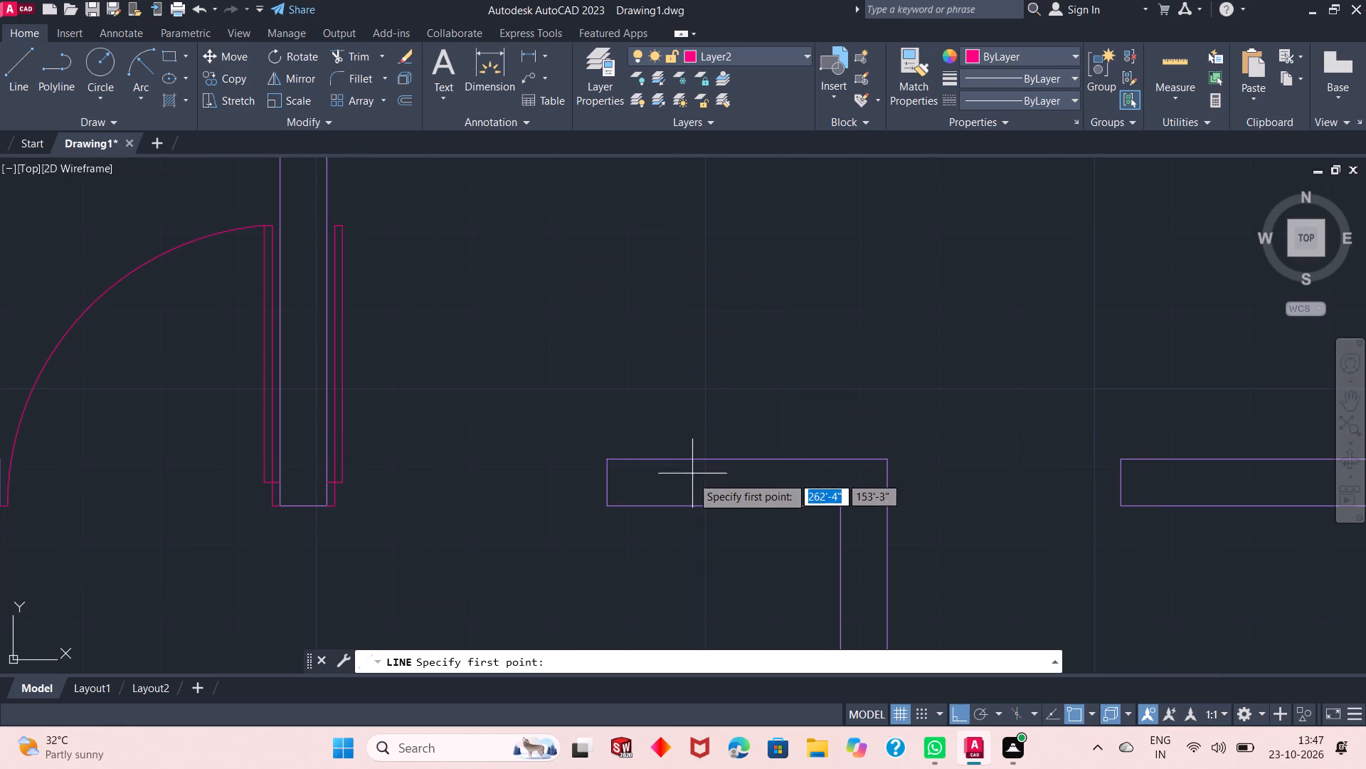
pyautogui.click(608, 506)
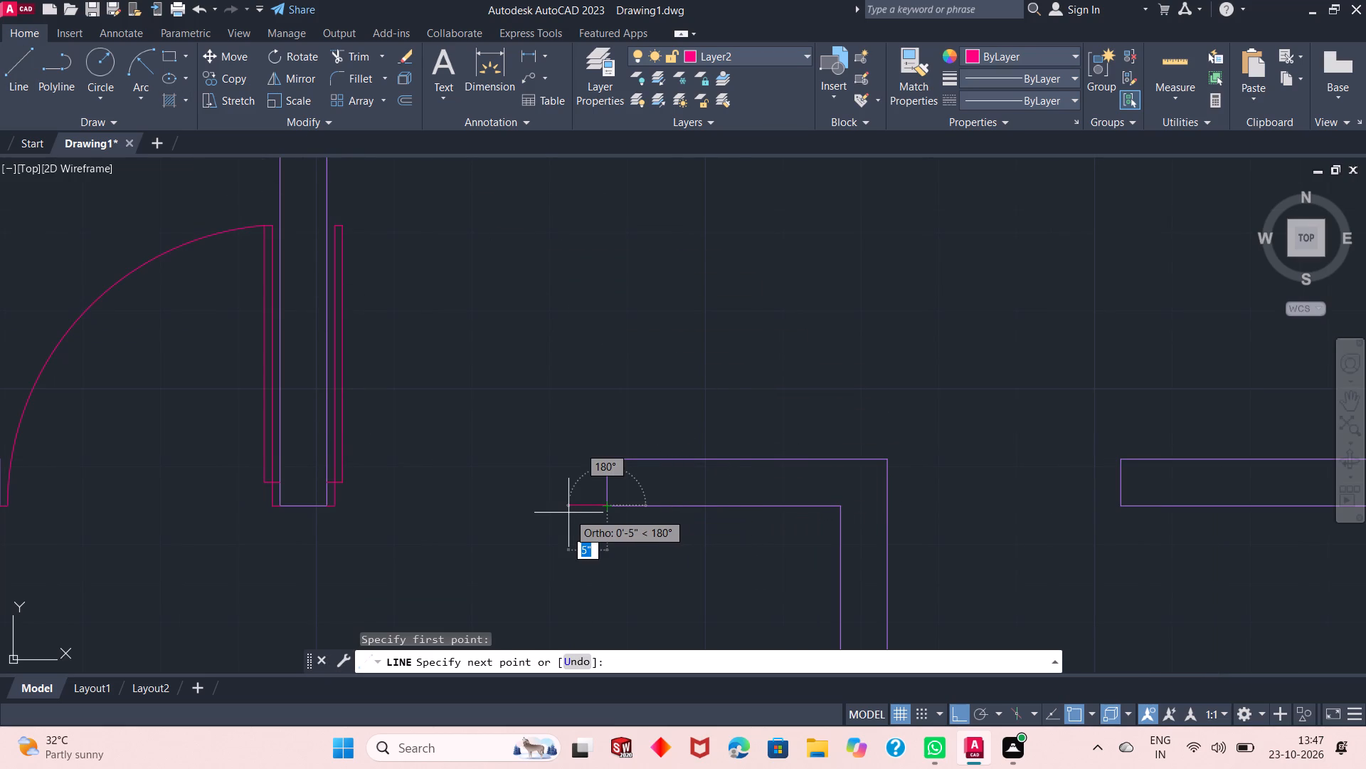
pyautogui.write('1"')
pyautogui.press('Return')
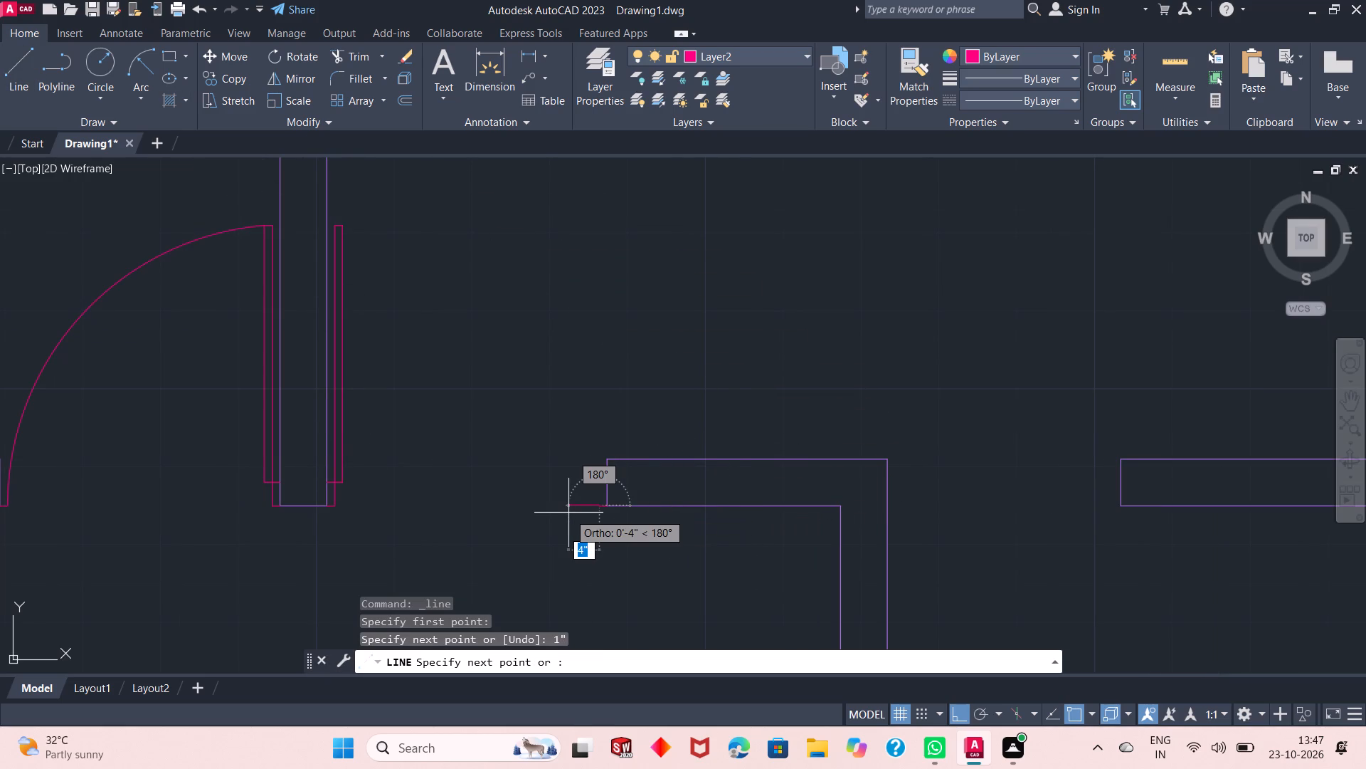
pyautogui.rightClick(568, 513)
pyautogui.click(585, 520)
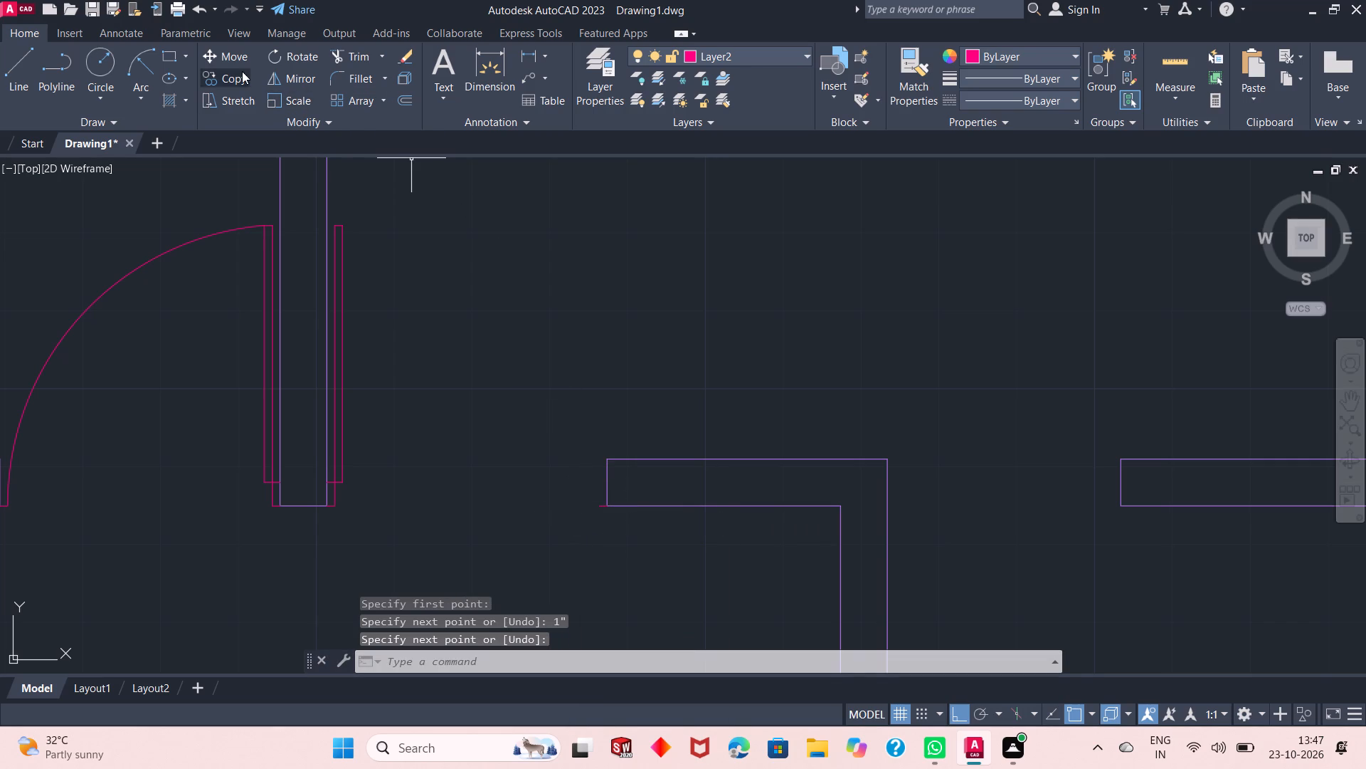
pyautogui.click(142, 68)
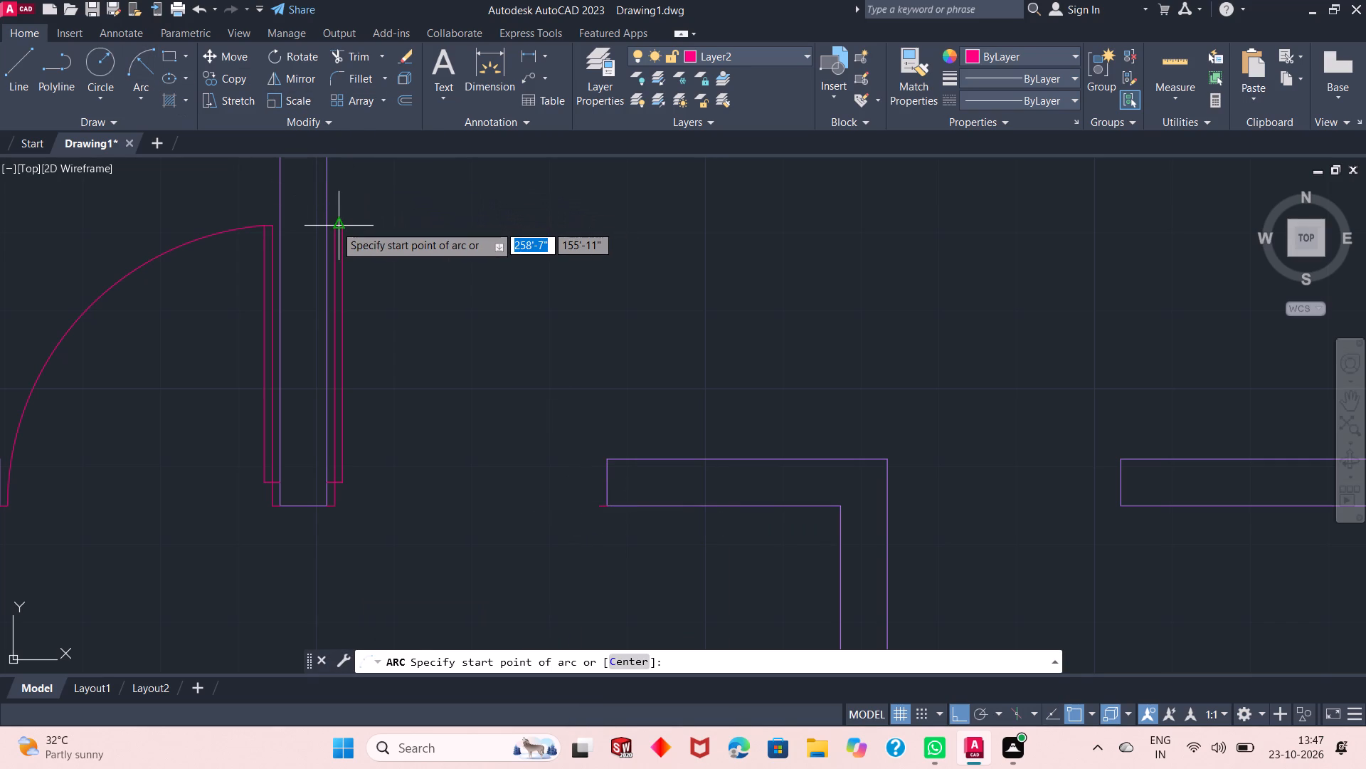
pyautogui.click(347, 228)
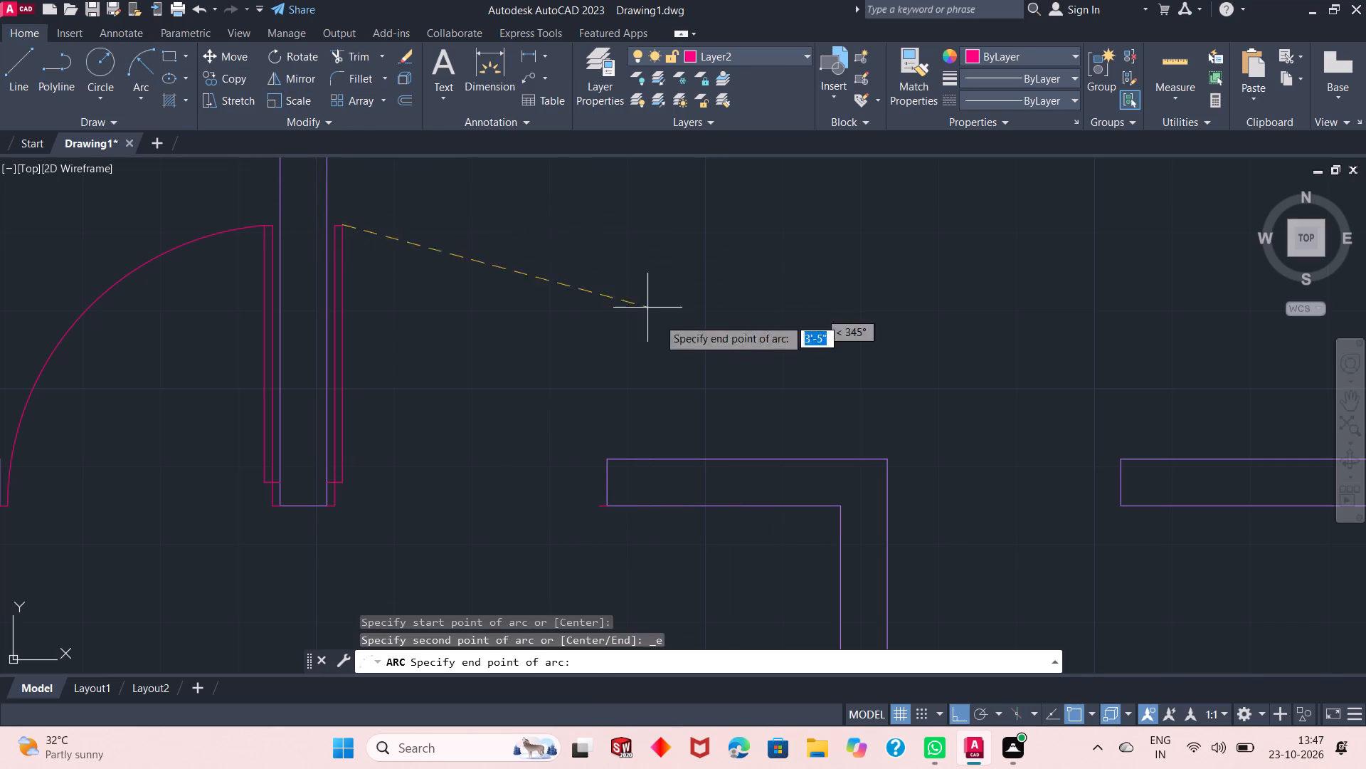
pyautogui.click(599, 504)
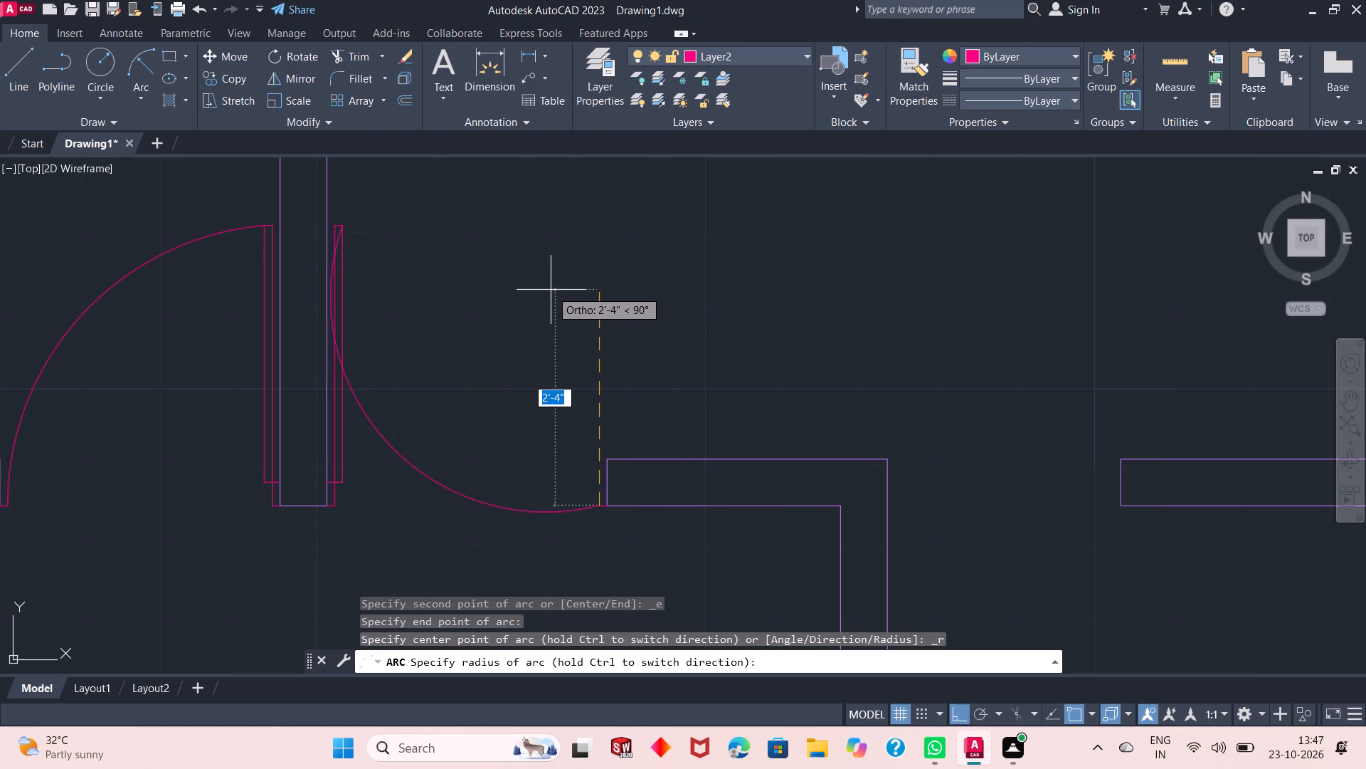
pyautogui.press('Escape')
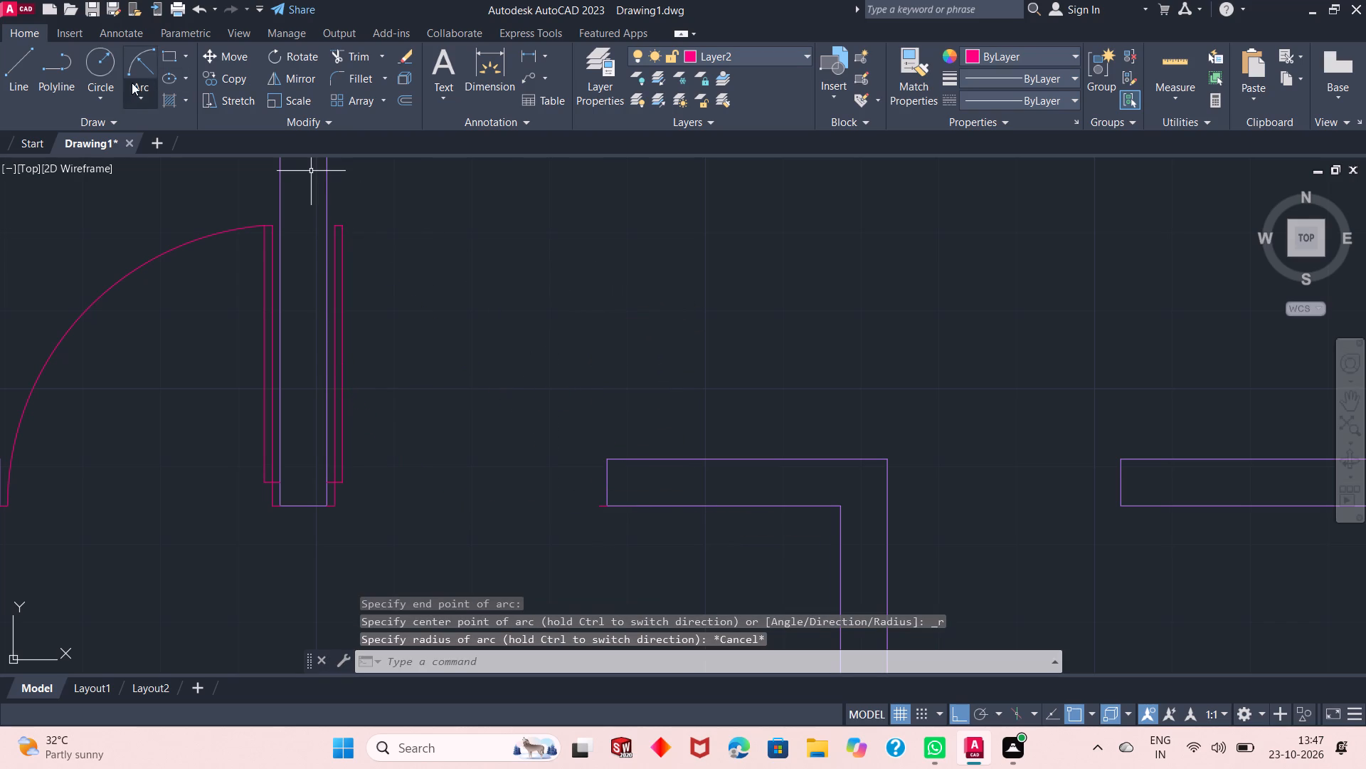
# Draw the top-right room door's swing arc from the 1" jamb line's end to the leaf's upper outer corner with a 3' radius.
pyautogui.click(127, 66)
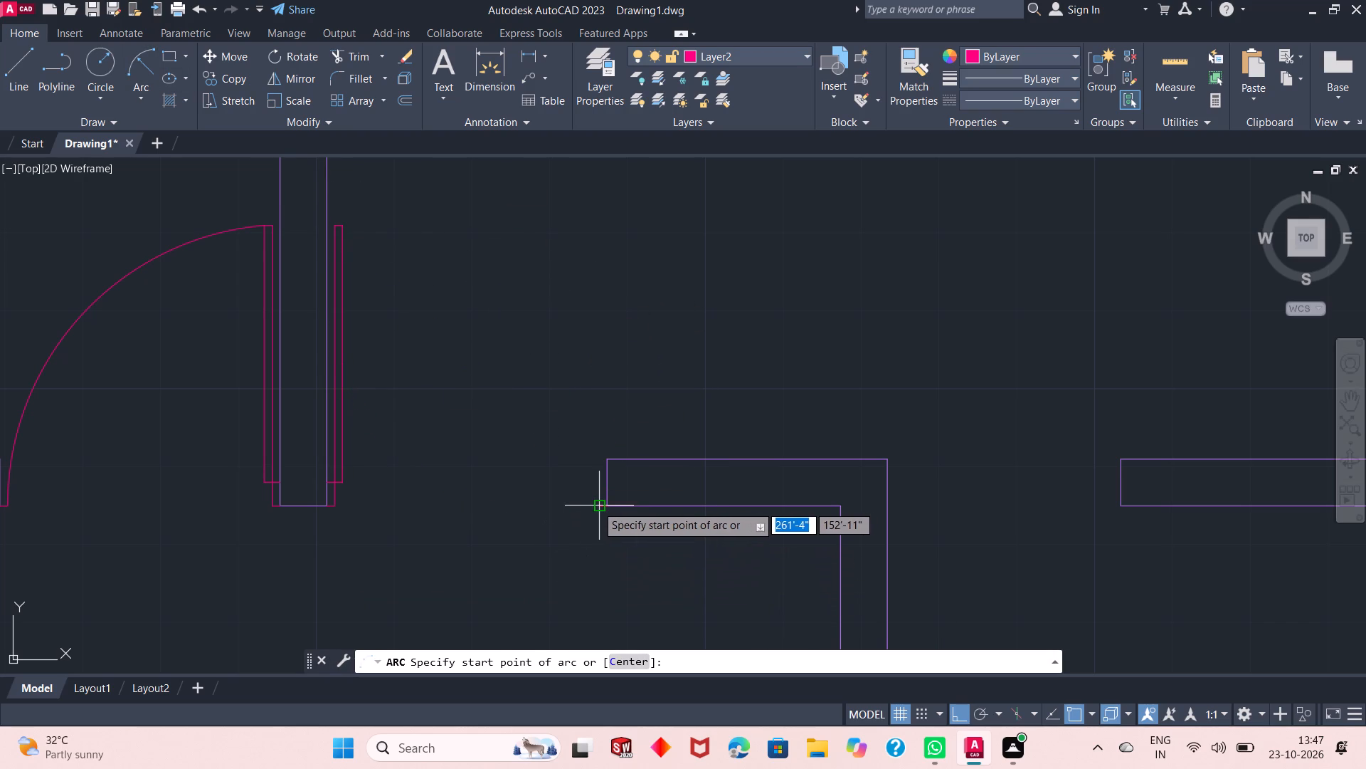
pyautogui.click(600, 505)
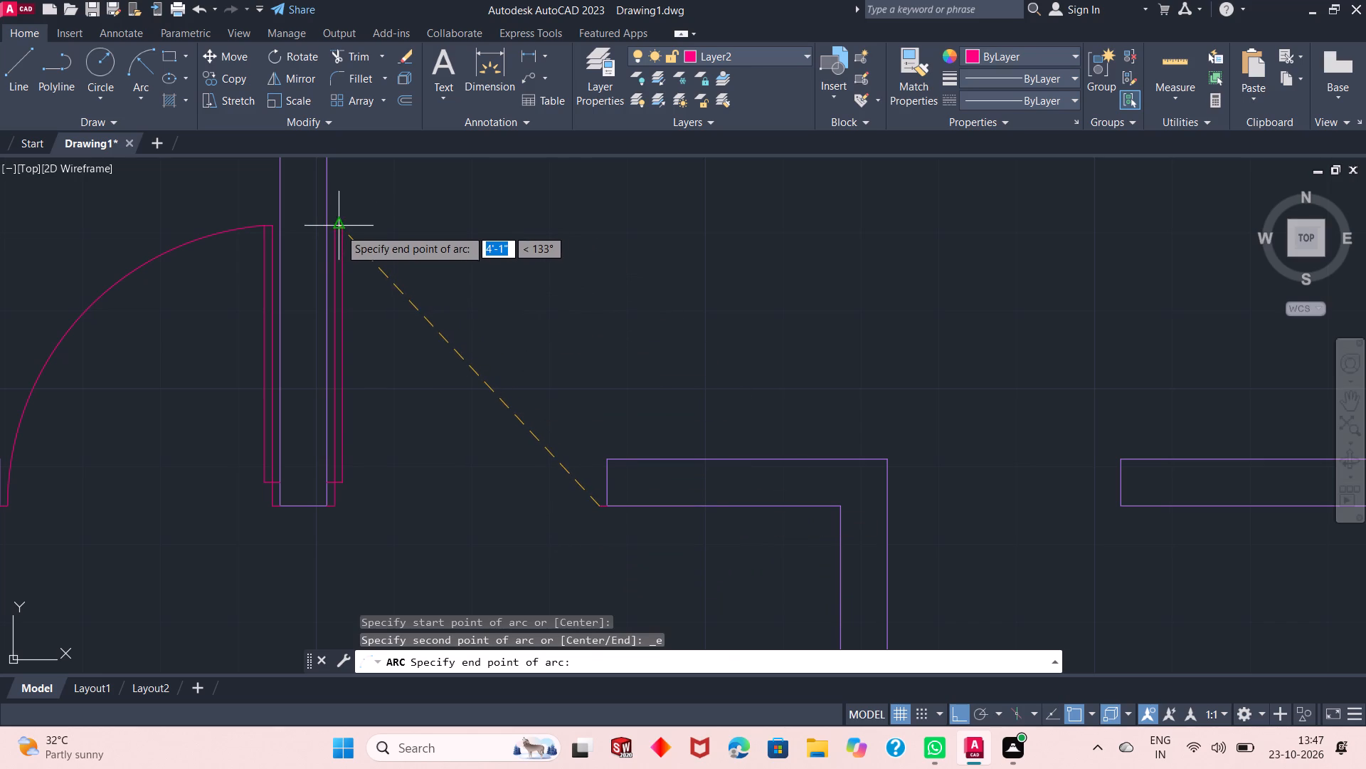
pyautogui.click(341, 230)
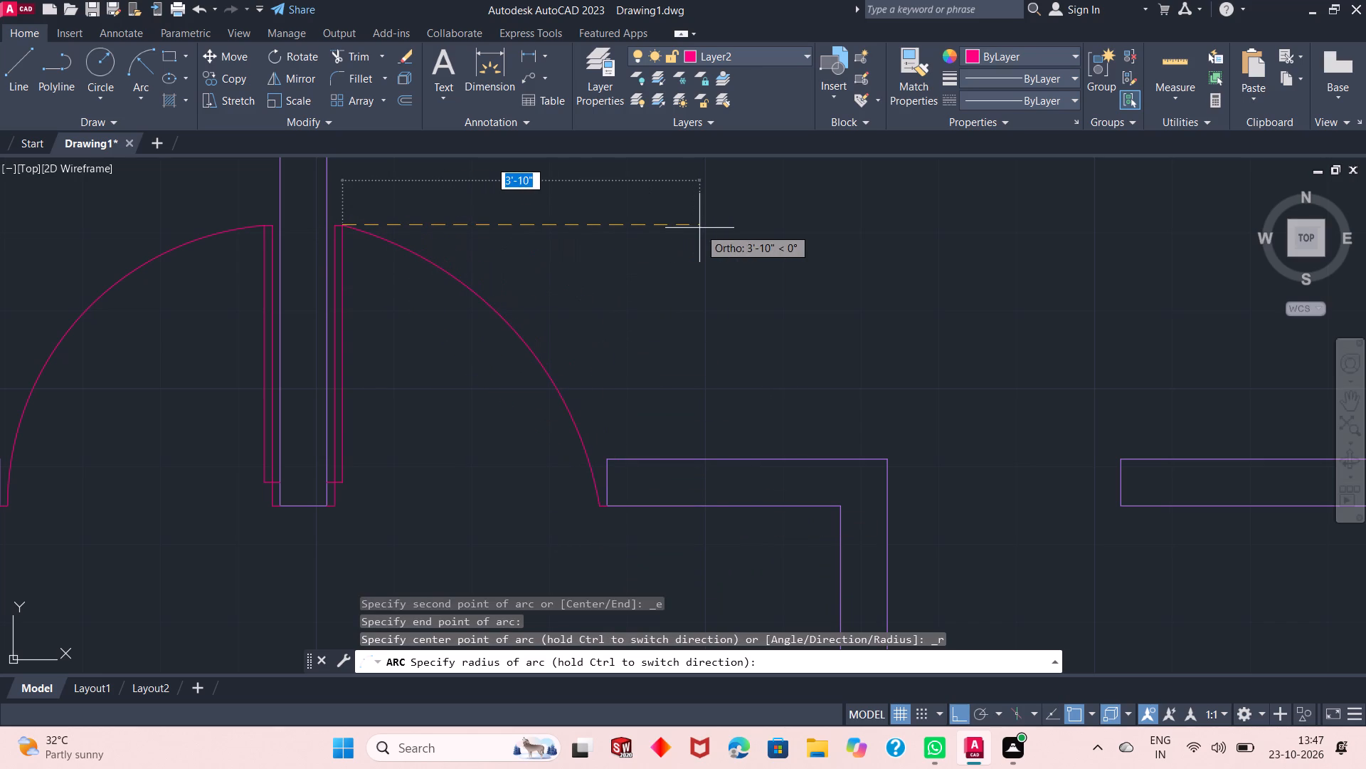
pyautogui.write("3'")
pyautogui.press('Return')
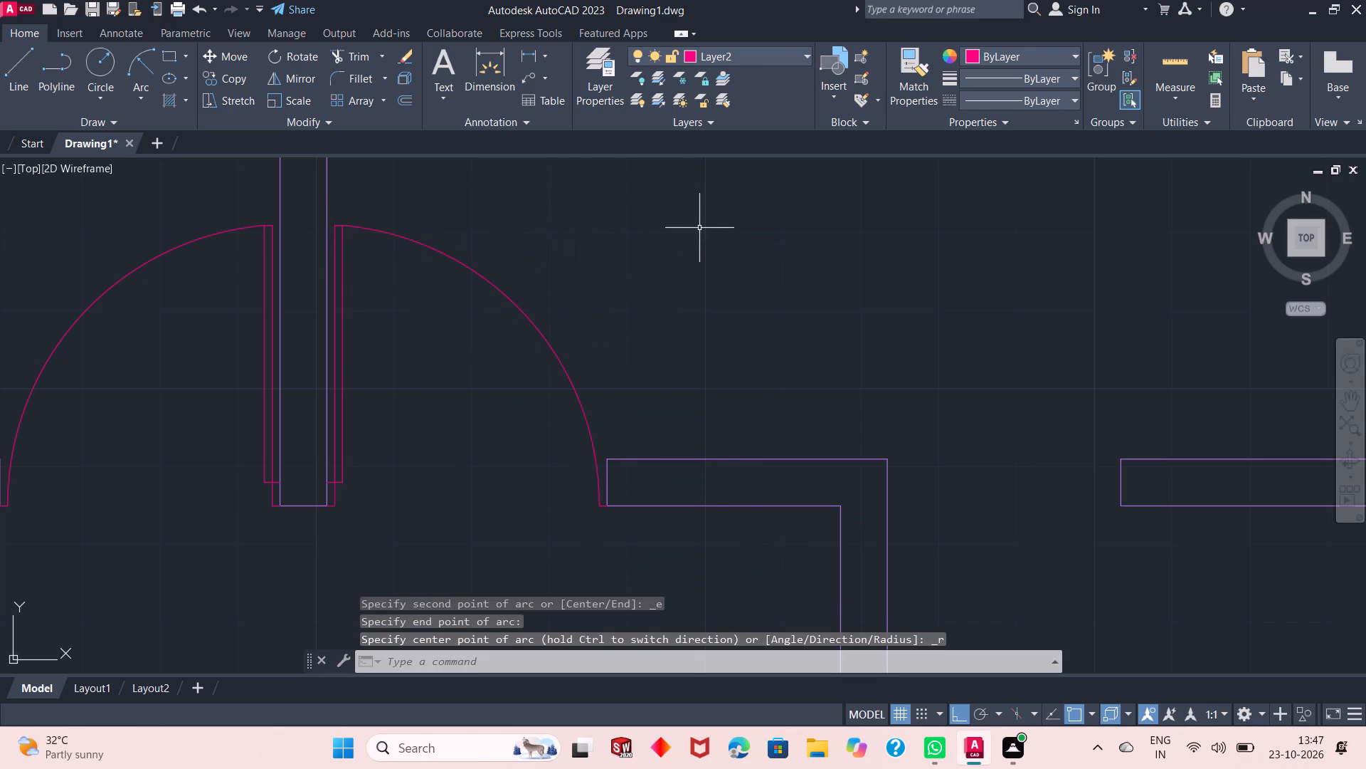
# From the upper wall corner at the small right-hand room's doorway, draw door-leaf lines 1" right, 2' down and 1" right.
pyautogui.scroll(-1, 409, 314)
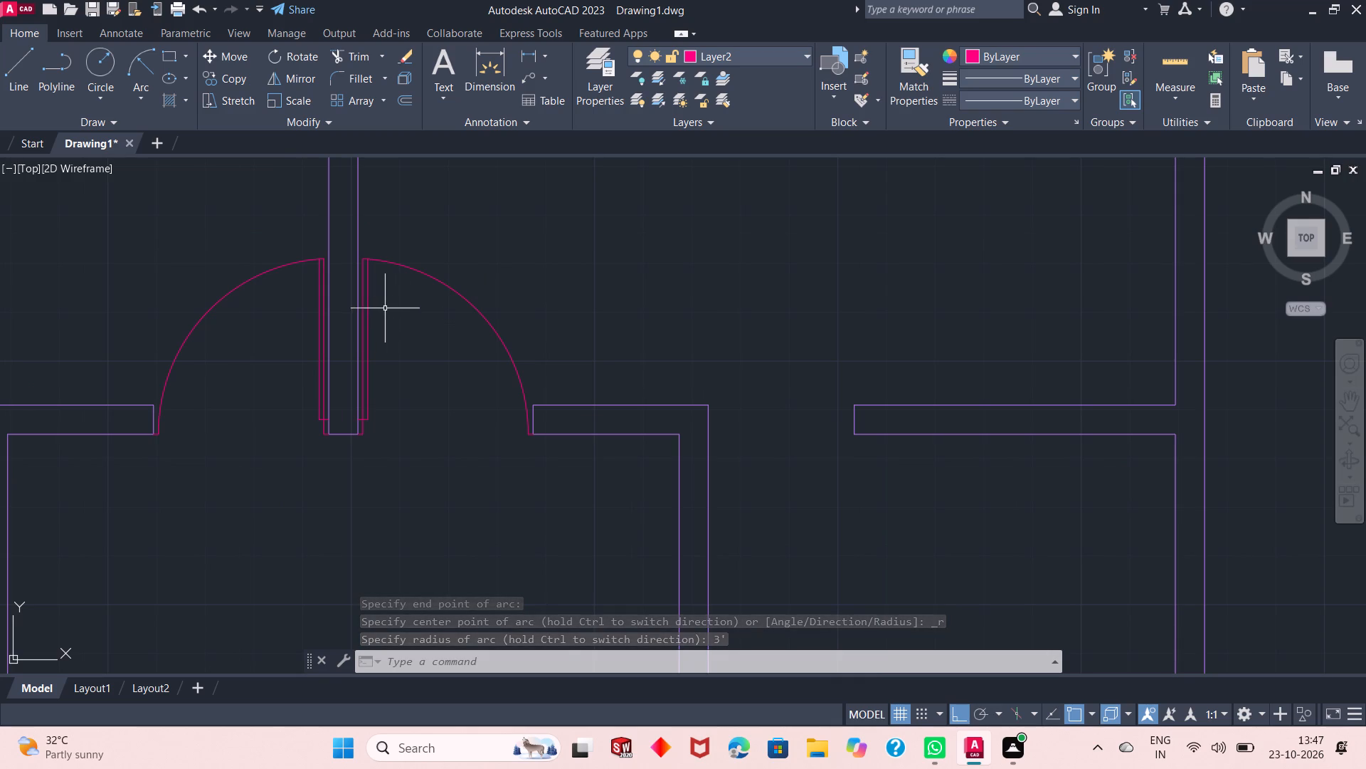
pyautogui.scroll(-1, 383, 300)
pyautogui.scroll(-1, 338, 263)
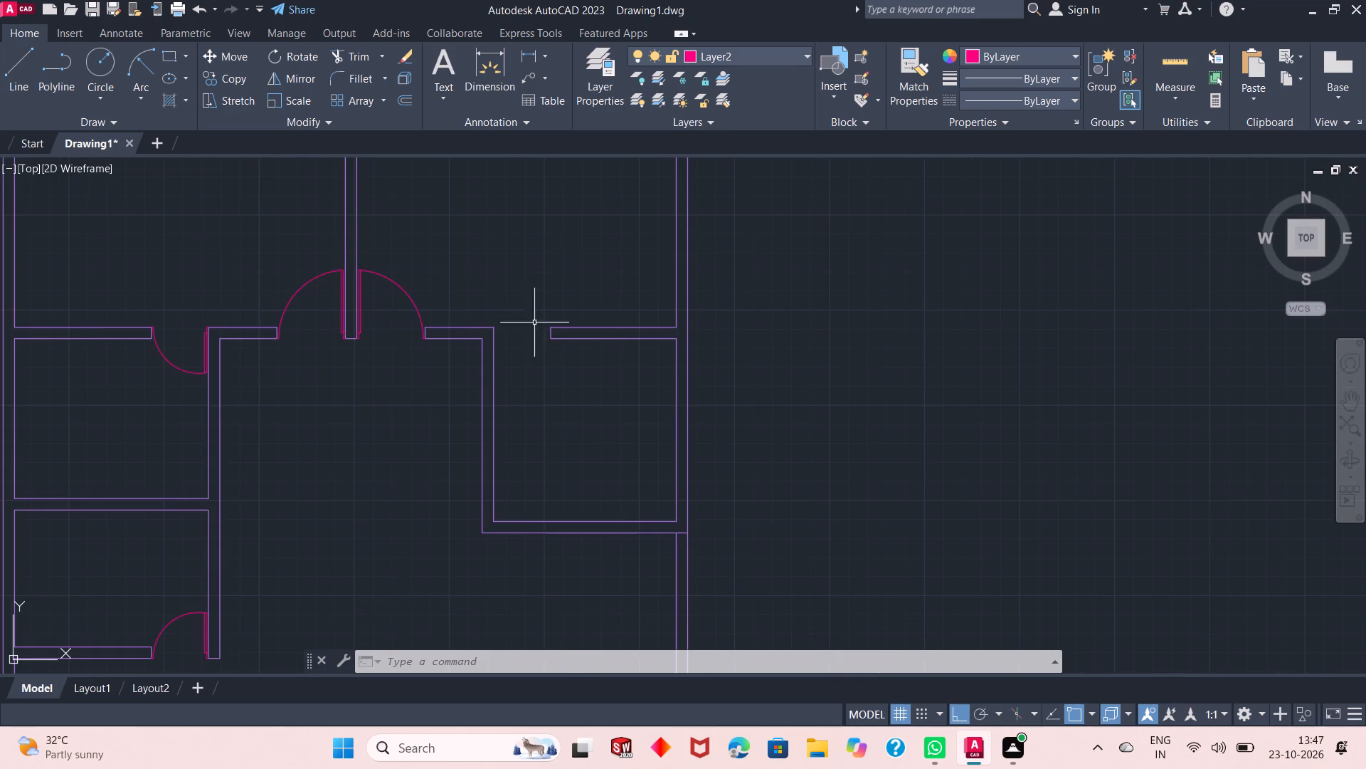
pyautogui.scroll(1, 563, 335)
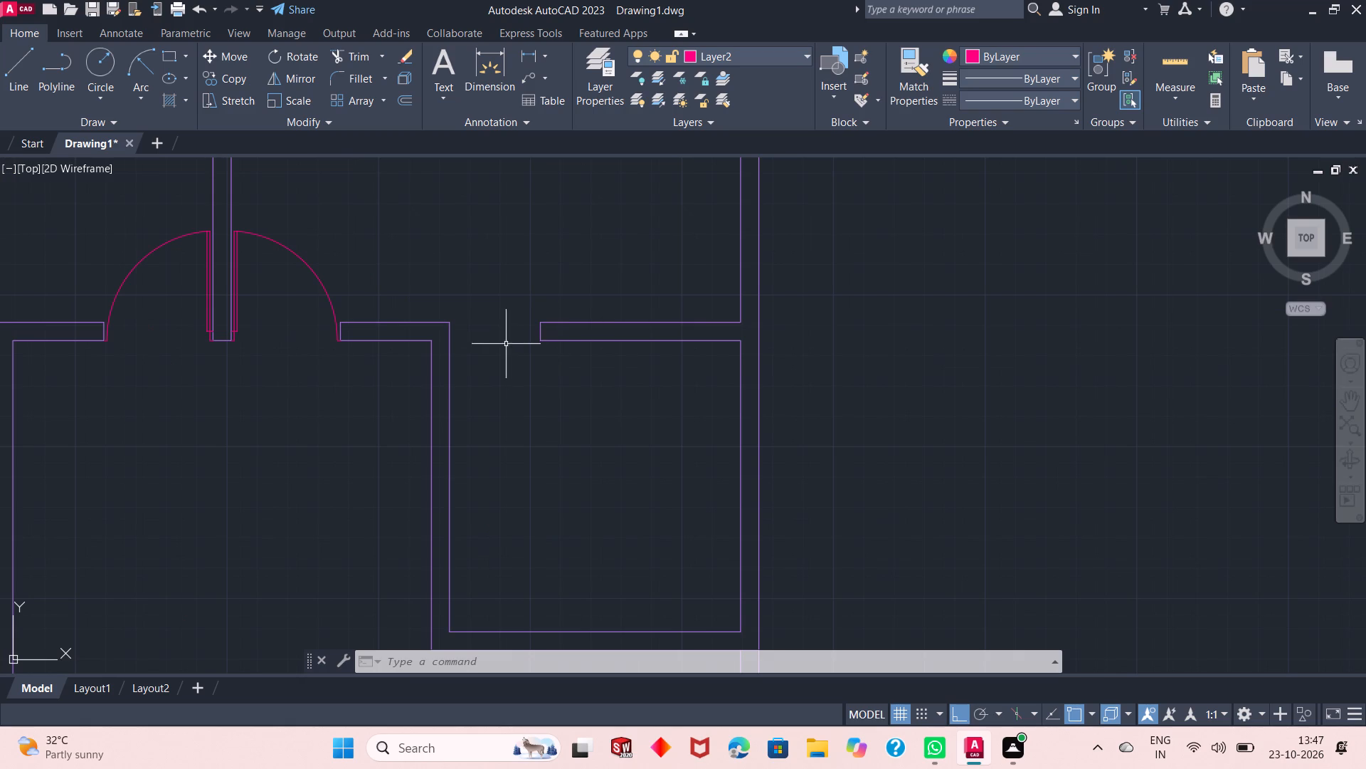
pyautogui.scroll(1, 505, 345)
pyautogui.scroll(-1, 504, 345)
pyautogui.scroll(-1, 466, 284)
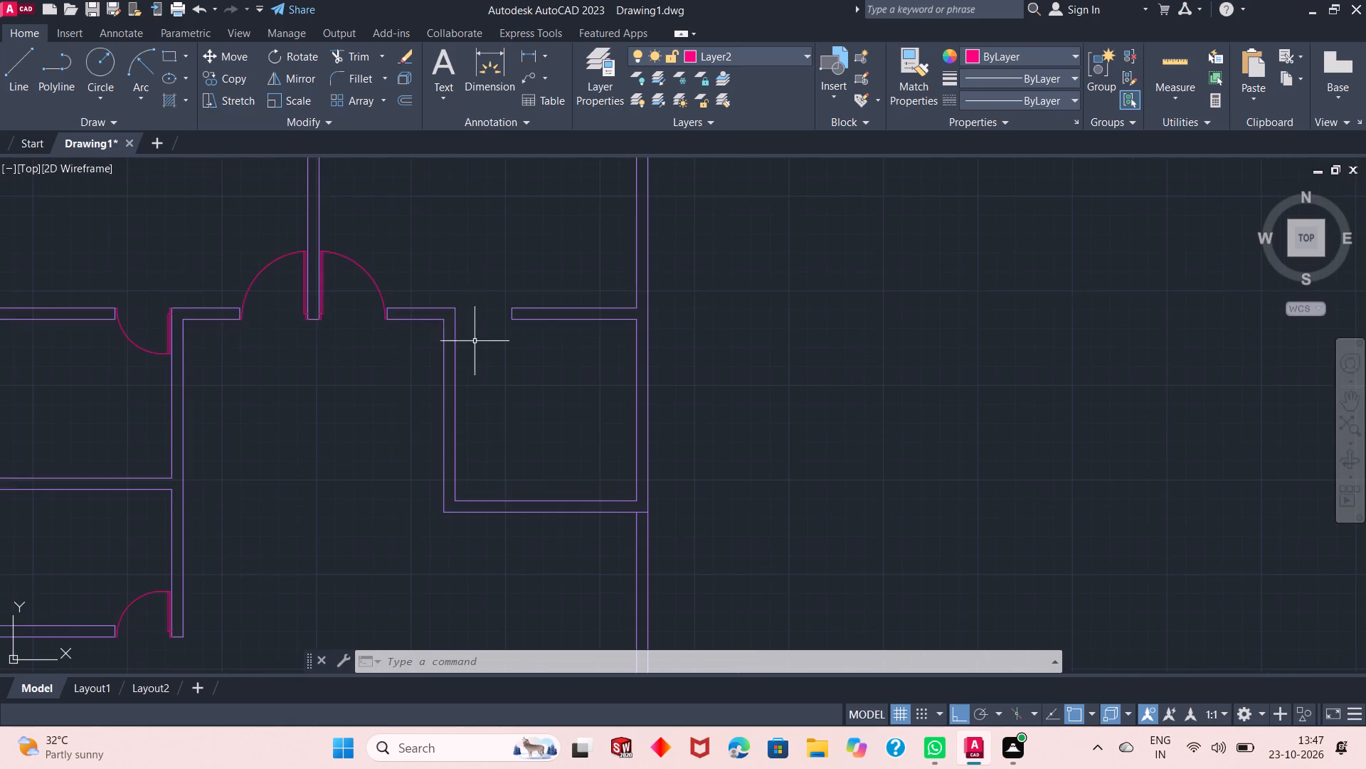
pyautogui.scroll(1, 485, 355)
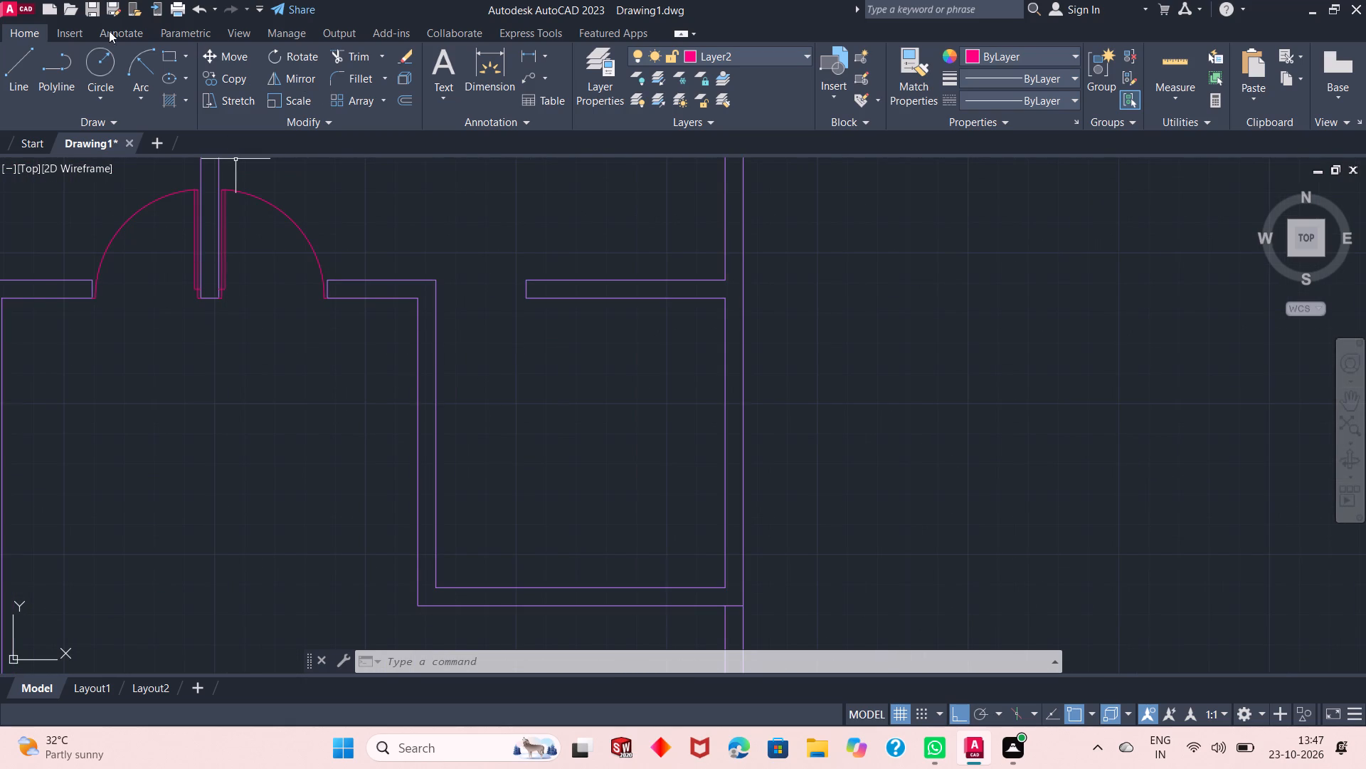
pyautogui.click(10, 78)
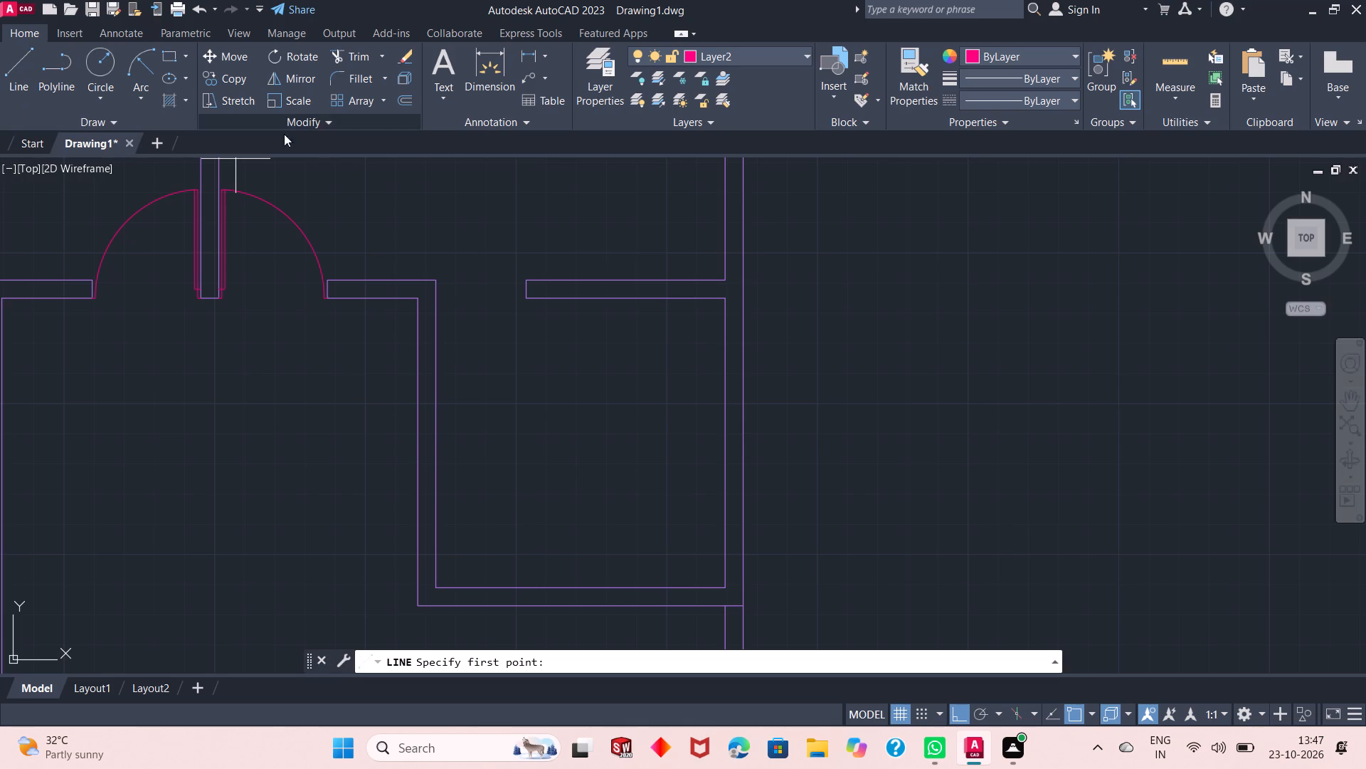
pyautogui.click(439, 281)
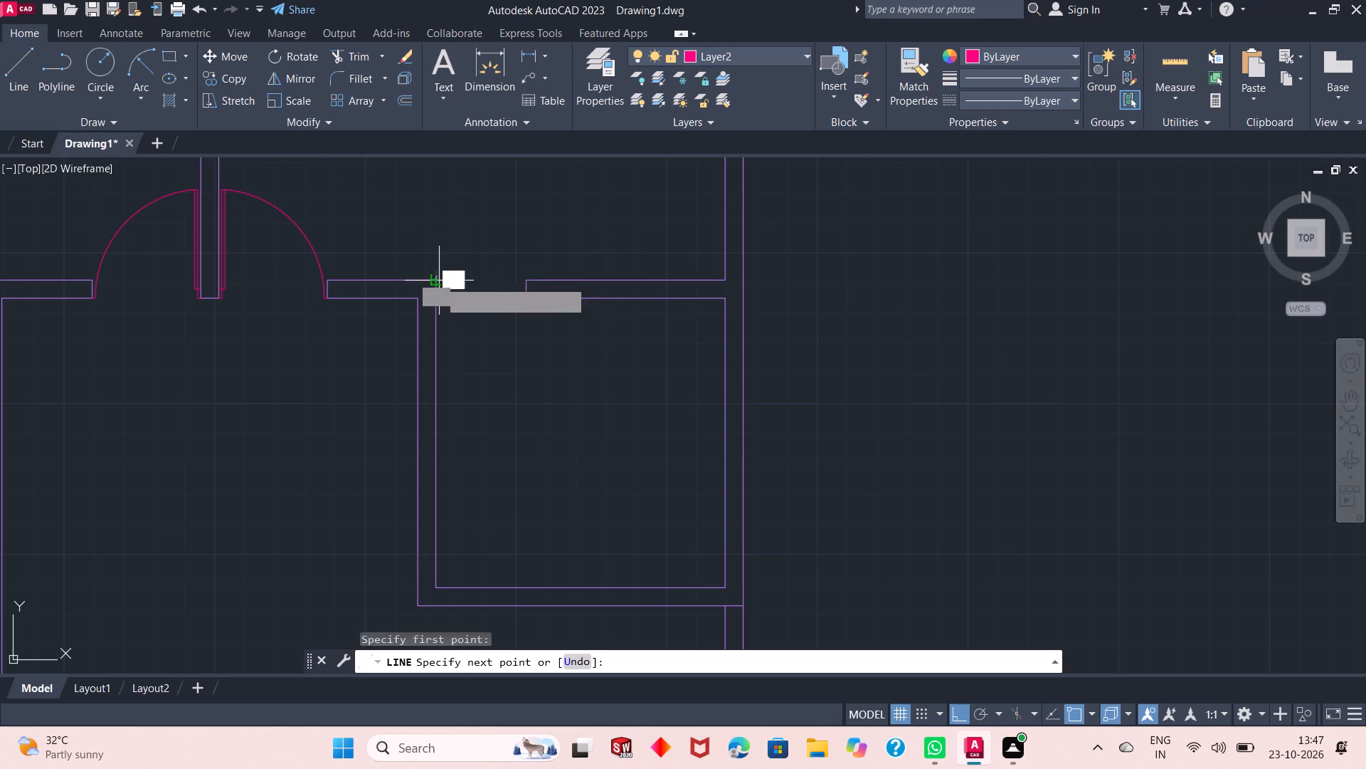
pyautogui.write('1"')
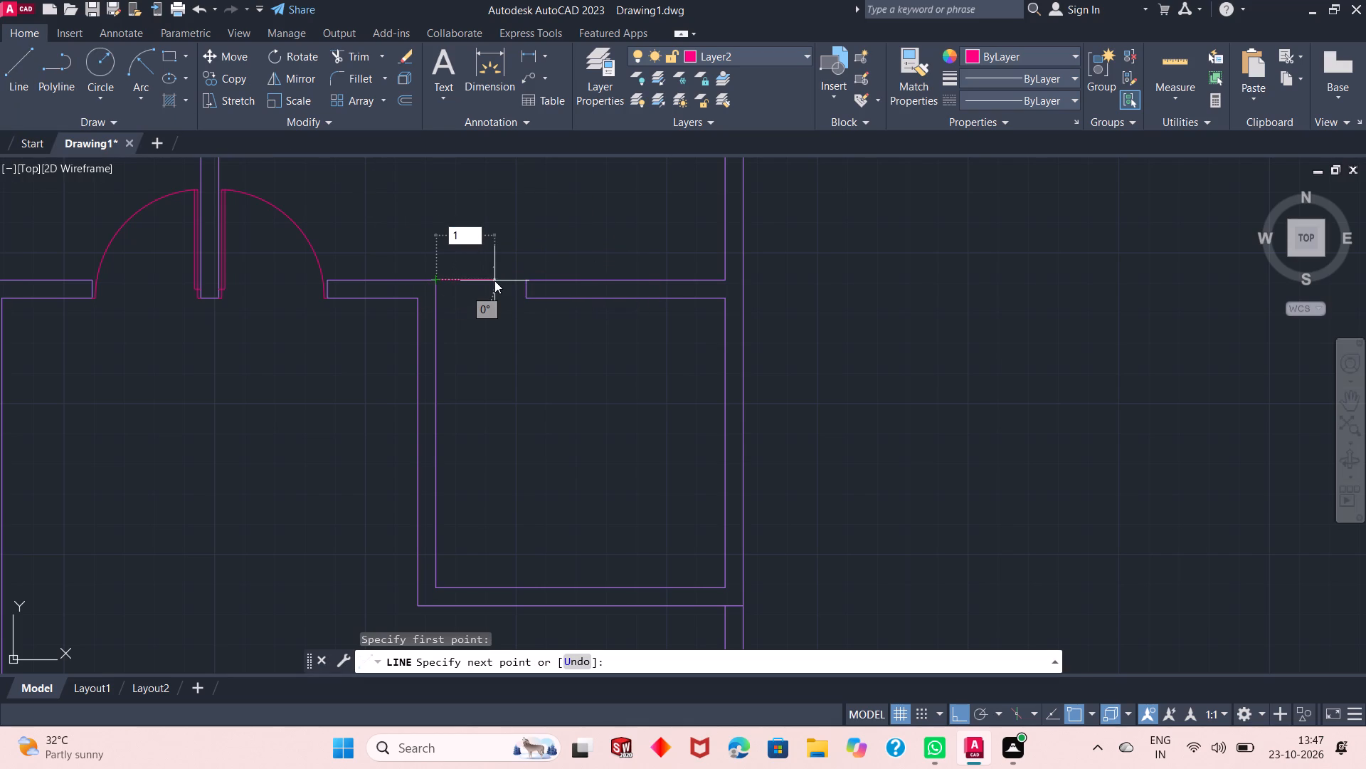
pyautogui.press('Return')
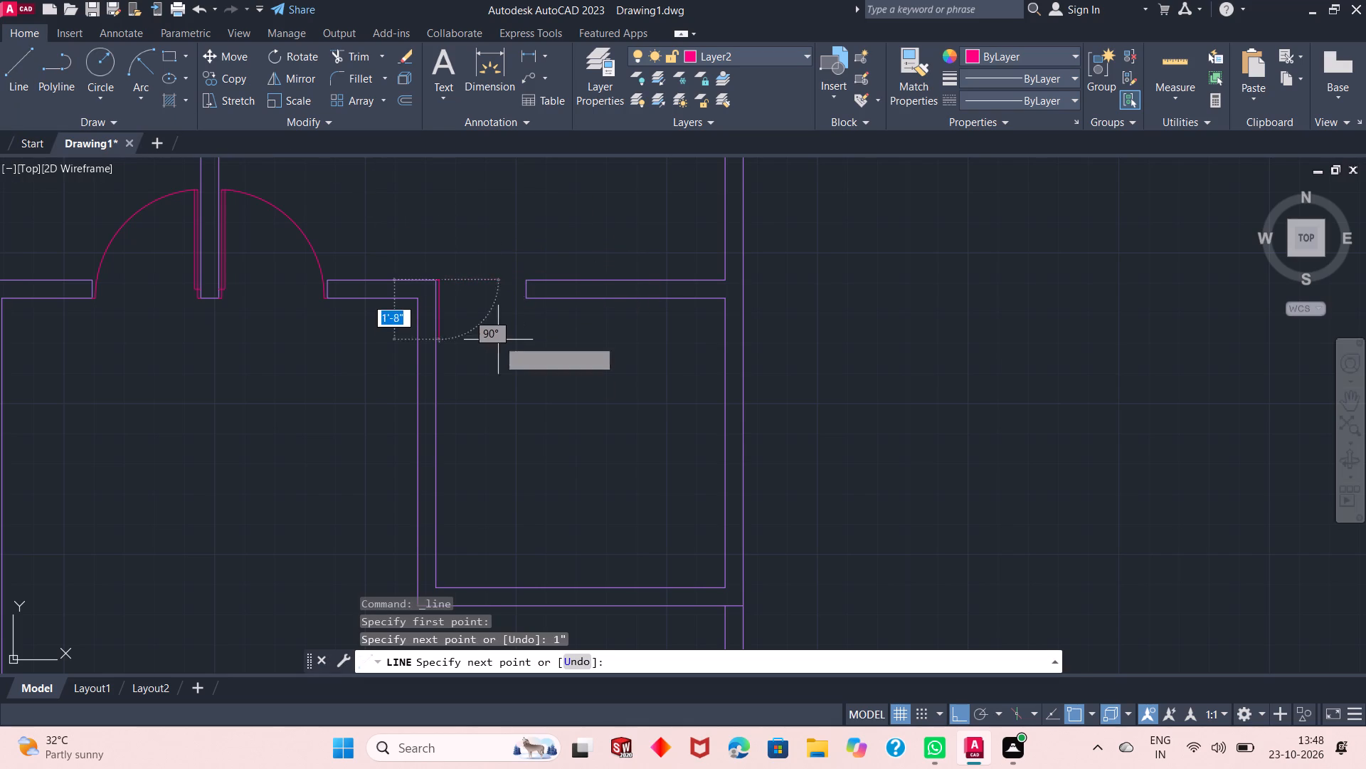
pyautogui.press('2')
pyautogui.press("'")
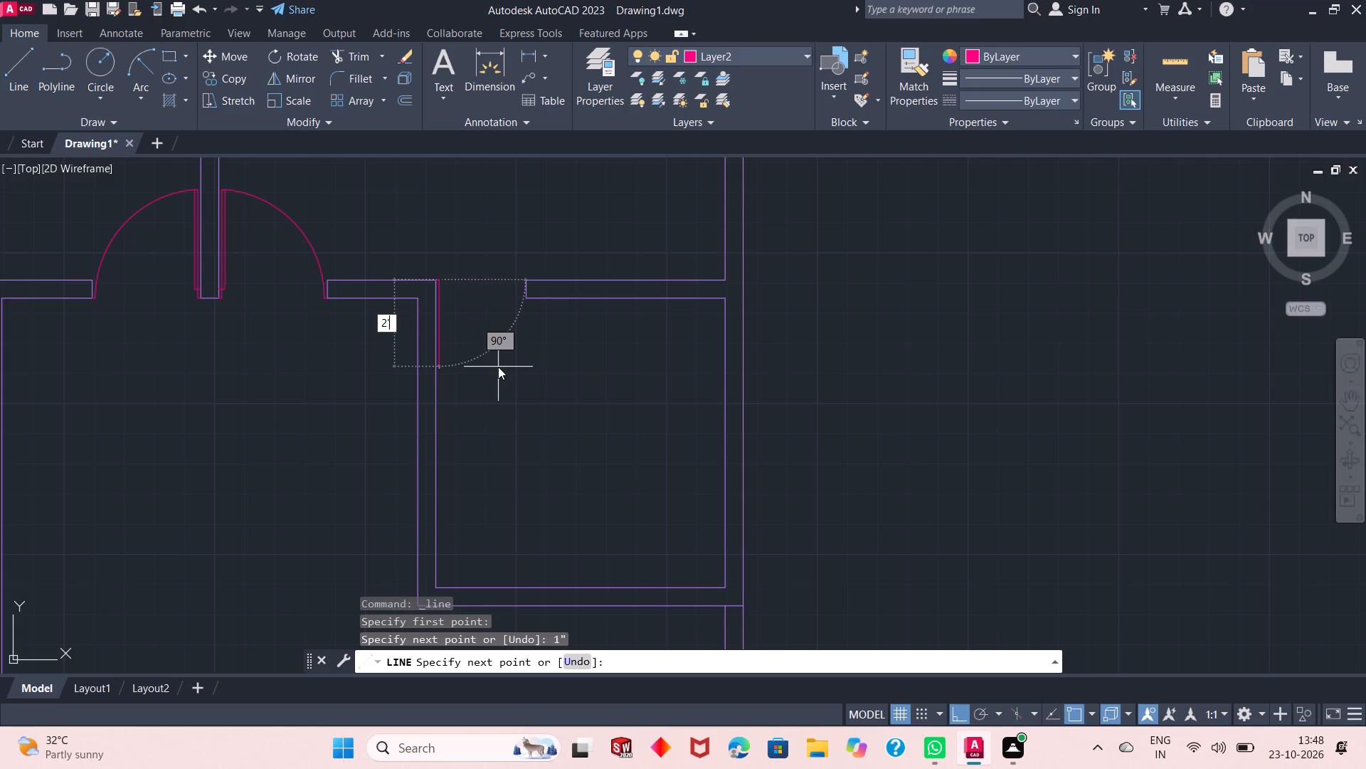
pyautogui.press('Return')
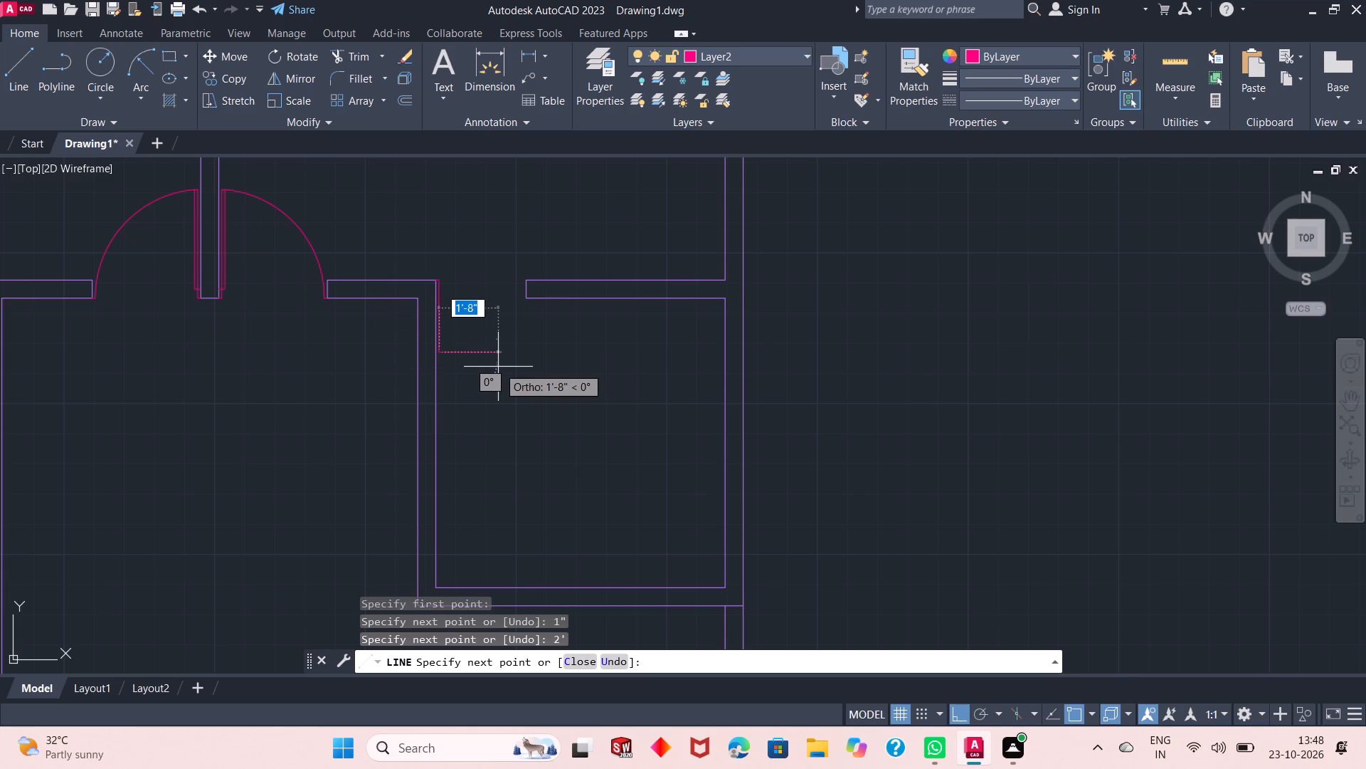
pyautogui.write('1"')
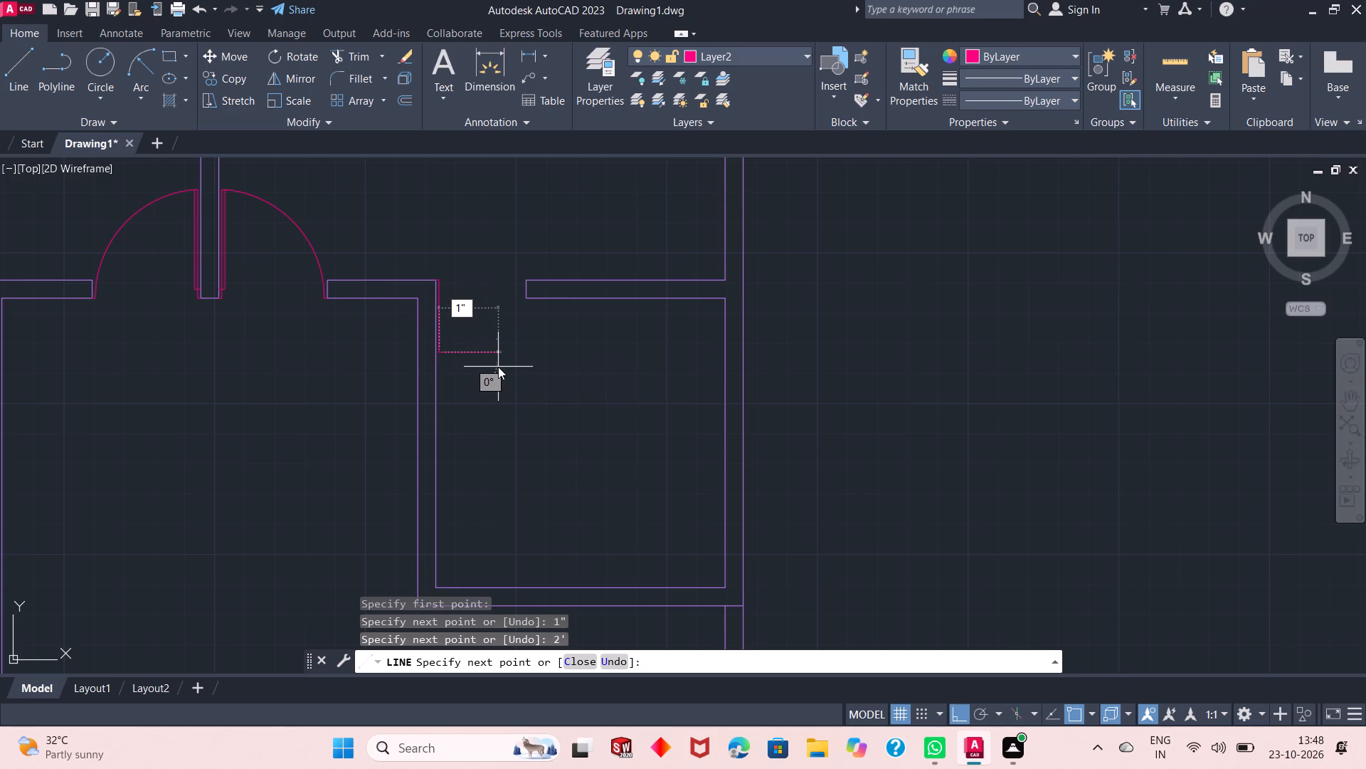
pyautogui.press('Return')
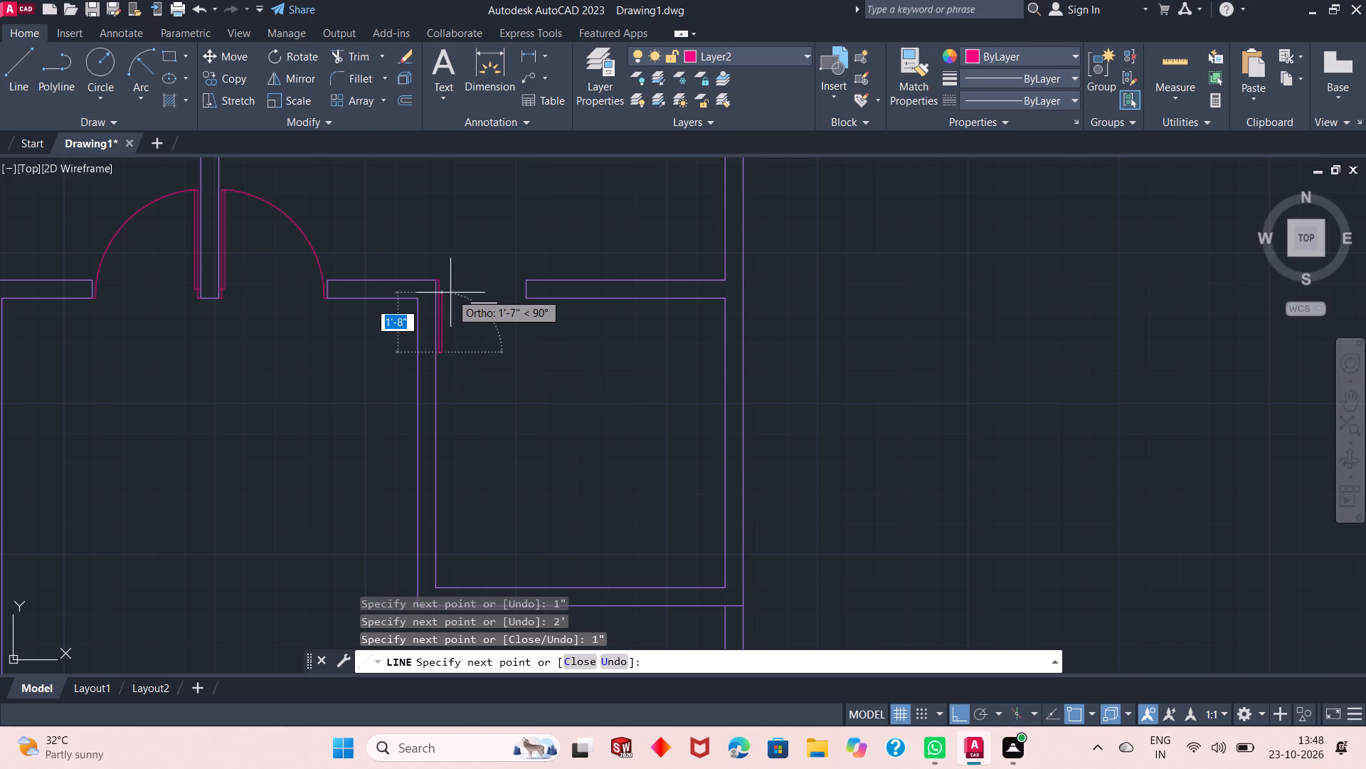
# Draw this leaf's outer edge 1'9" upward, connect it horizontally to the adjacent wall face, and finish the outline.
pyautogui.write("1'")
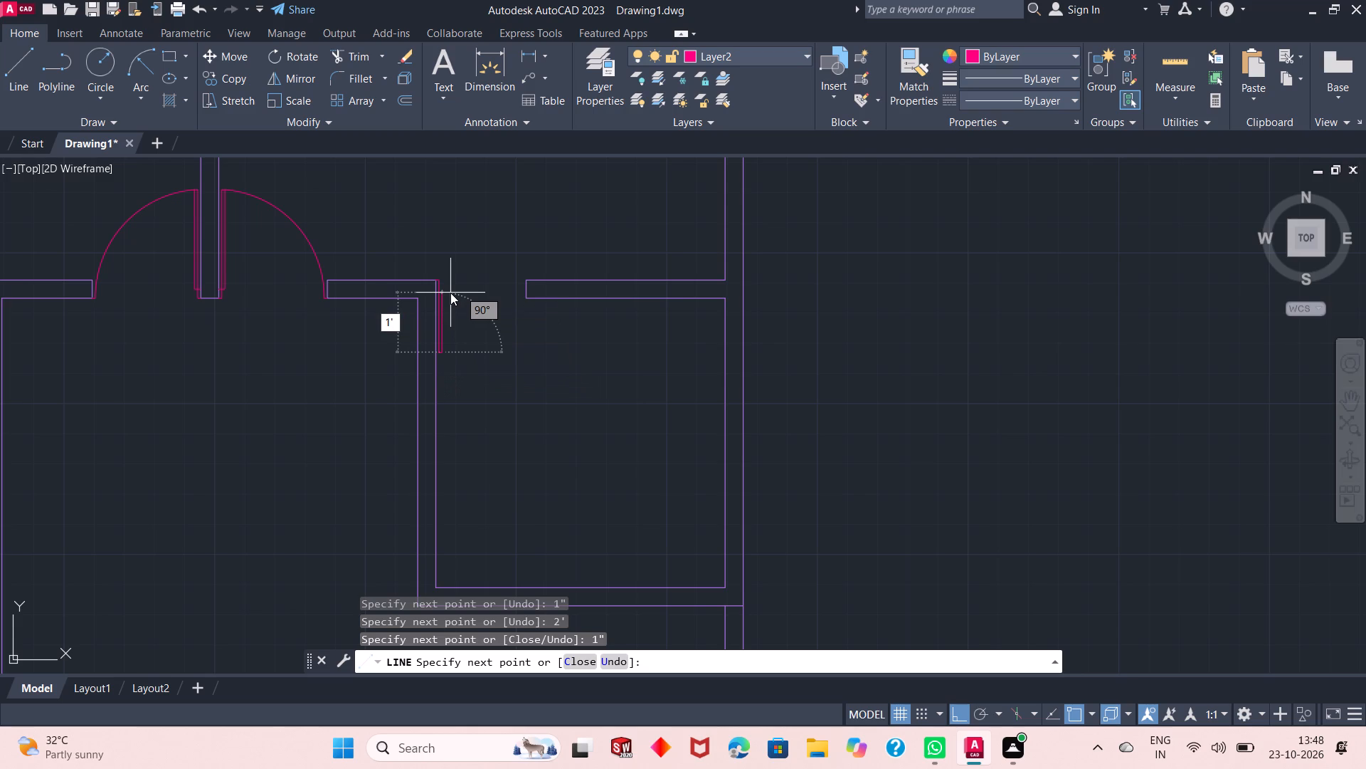
pyautogui.press('9')
pyautogui.hotkey('shift', '"')
pyautogui.press('Return')
pyautogui.scroll(3, 450, 293)
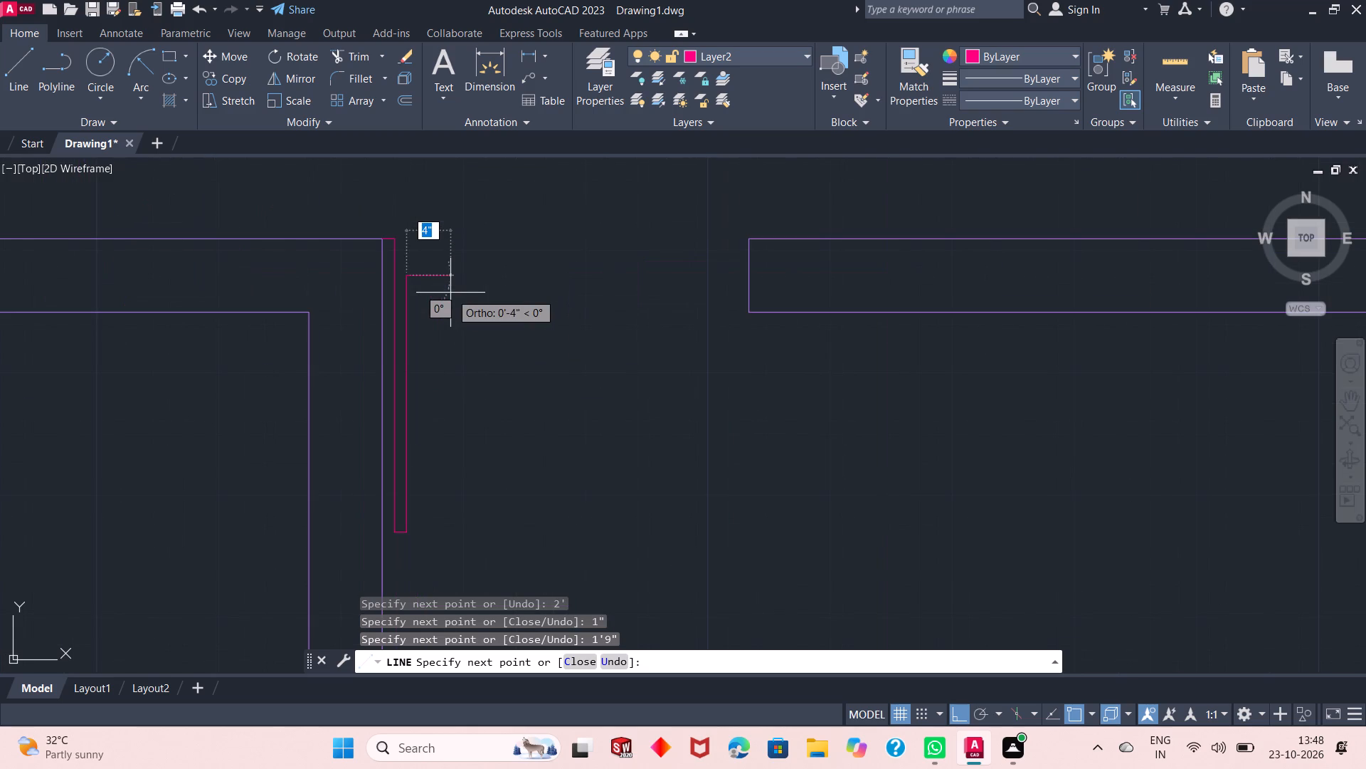
pyautogui.click(381, 278)
pyautogui.rightClick(492, 237)
pyautogui.click(523, 246)
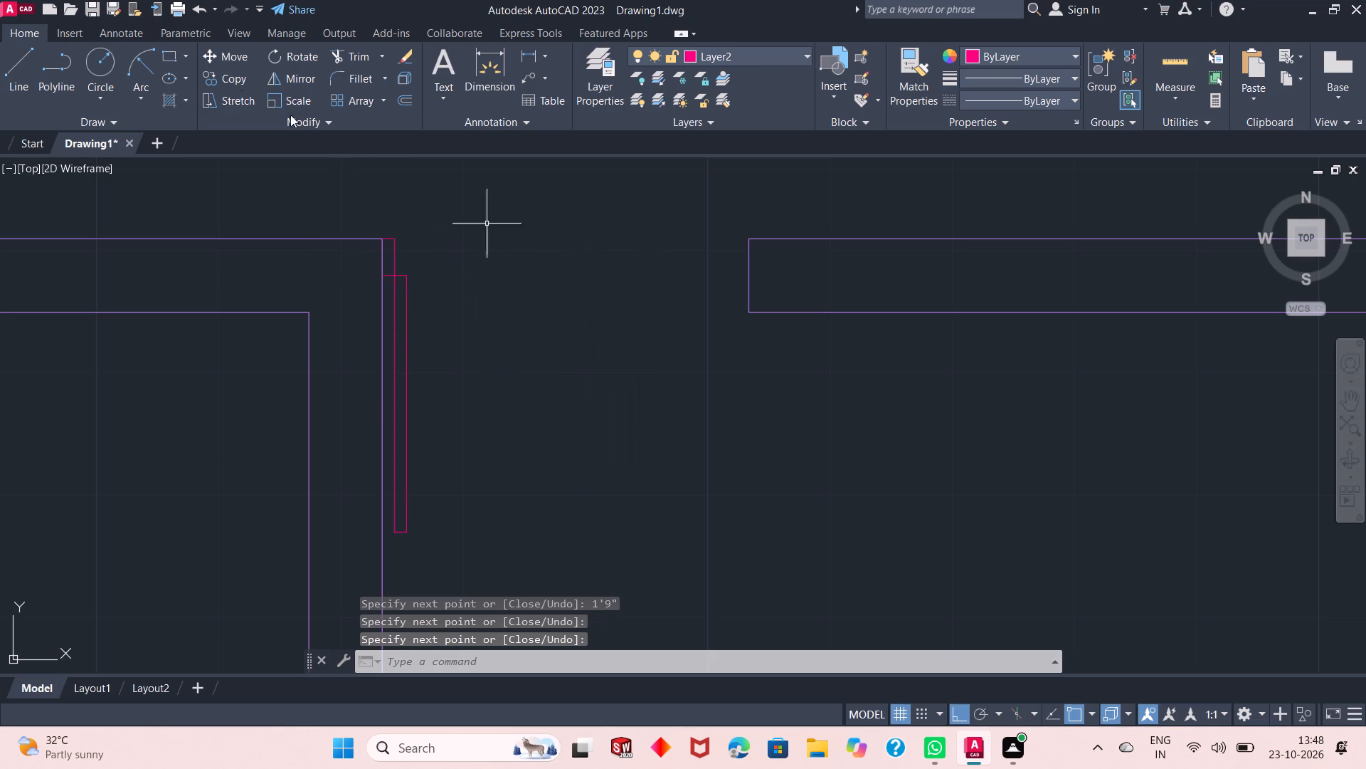
# Draw a 1" horizontal line into the opening from the upper corner of the small right-hand room doorway's opposite jamb.
pyautogui.click(26, 74)
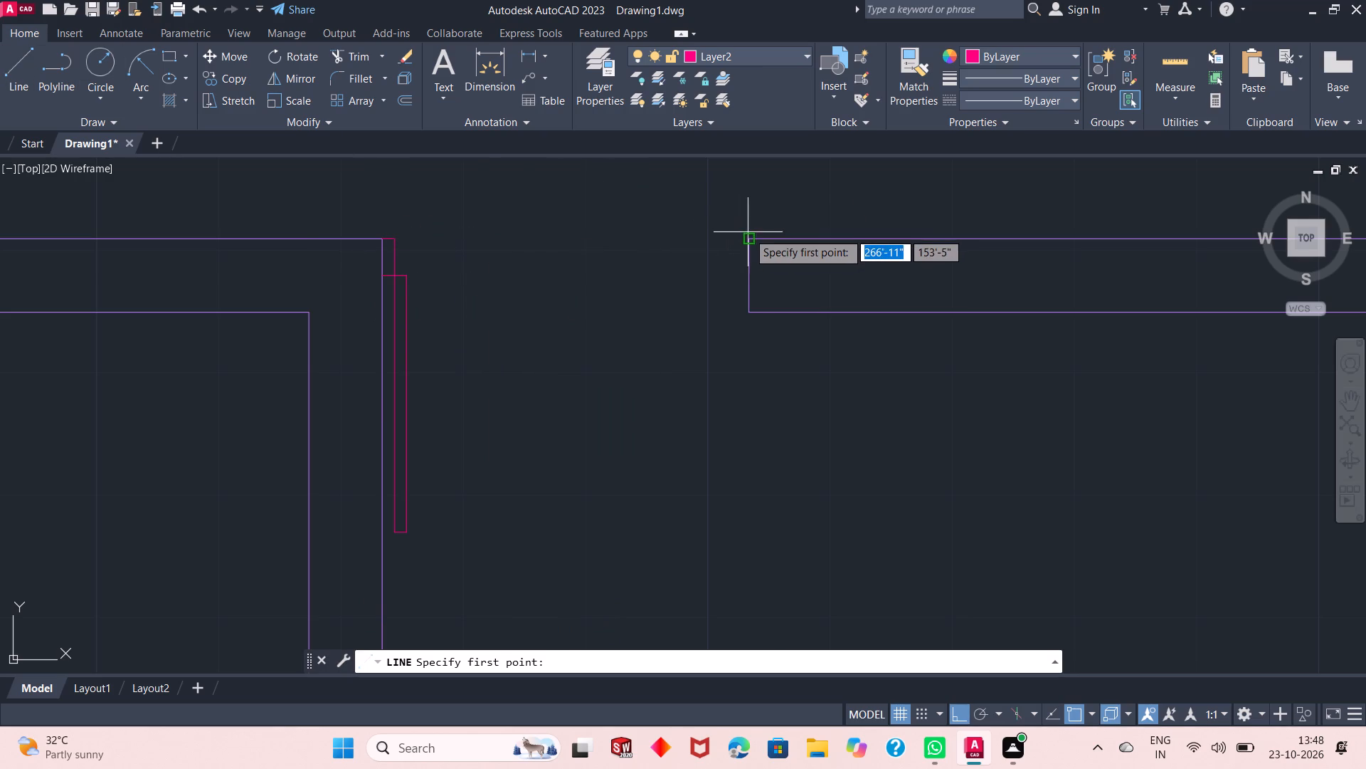
pyautogui.click(749, 239)
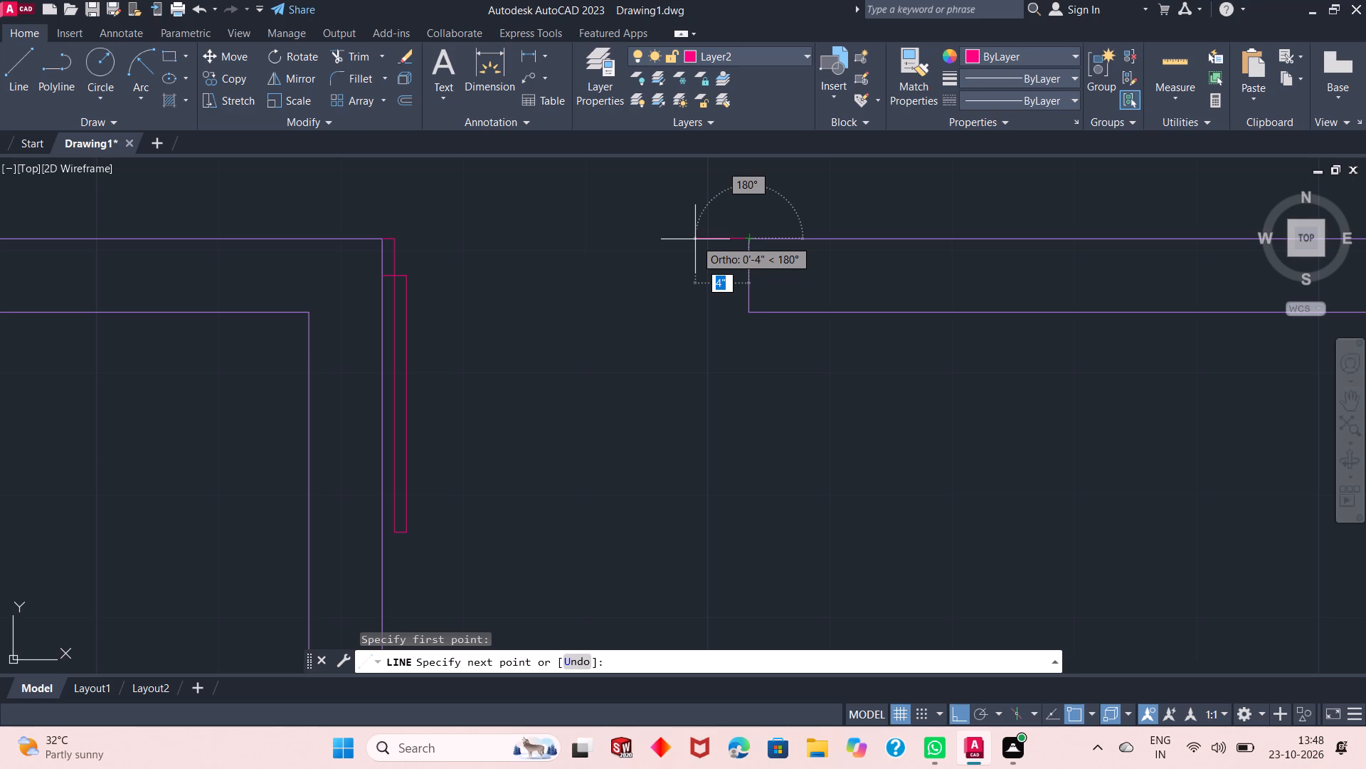
pyautogui.write('1"')
pyautogui.press('Return')
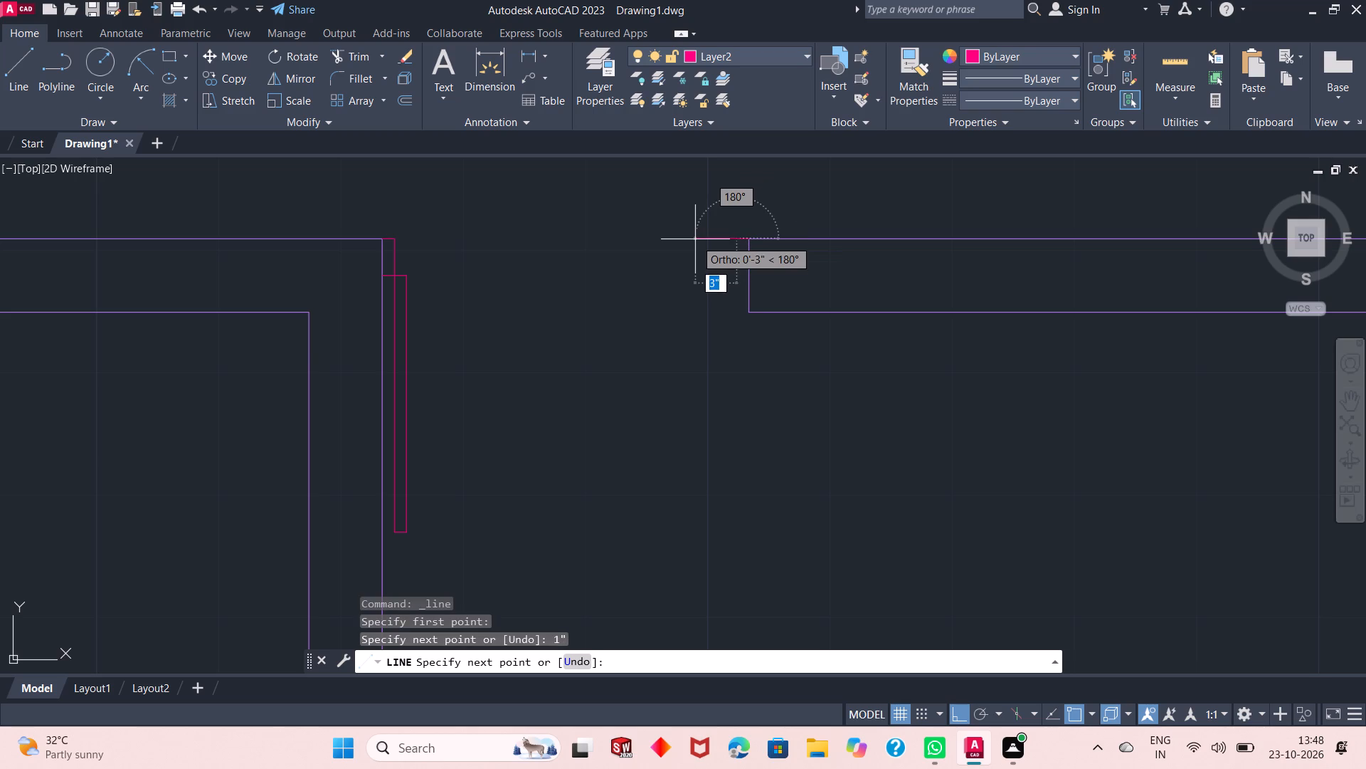
pyautogui.rightClick(719, 292)
pyautogui.click(751, 299)
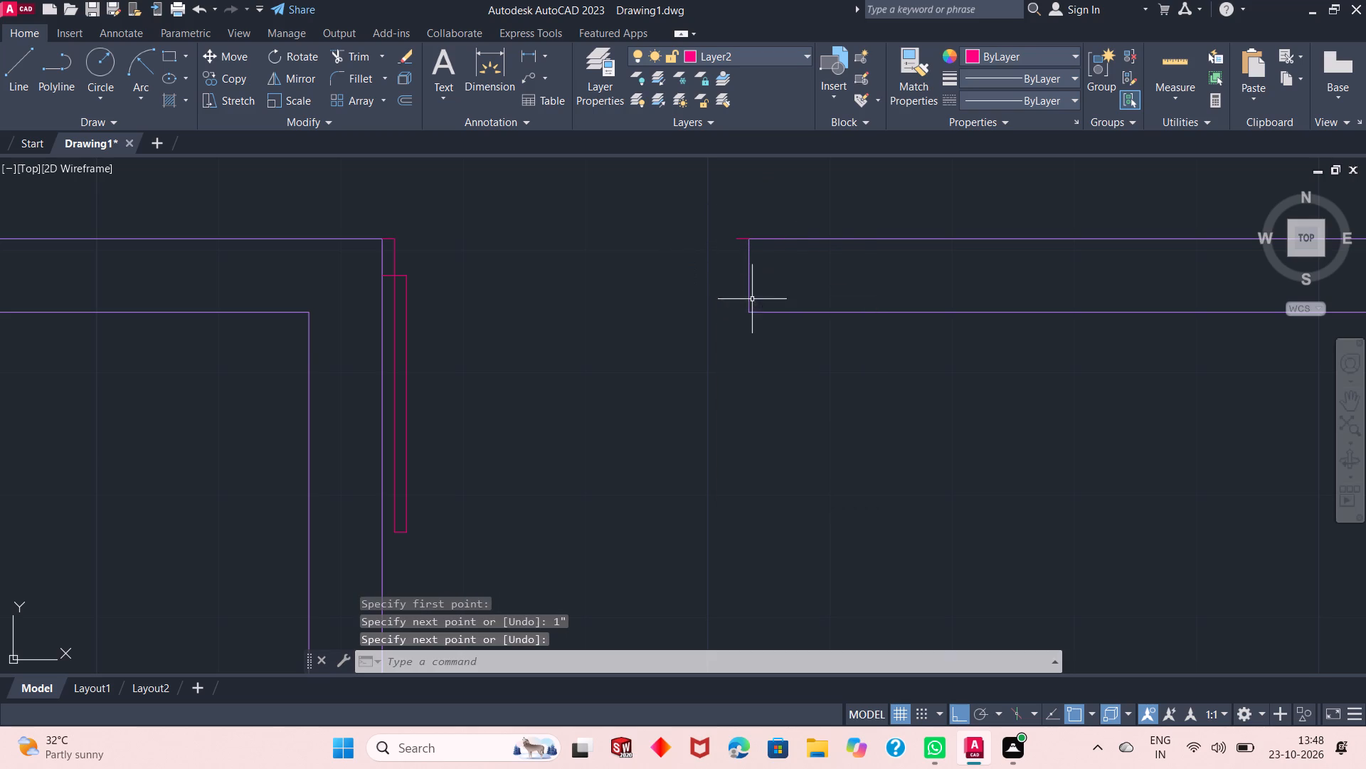
# Draw the small right-hand room door's swing arc from the leaf's lower outer corner to the 1" jamb line's end with a 2' radius.
pyautogui.click(137, 69)
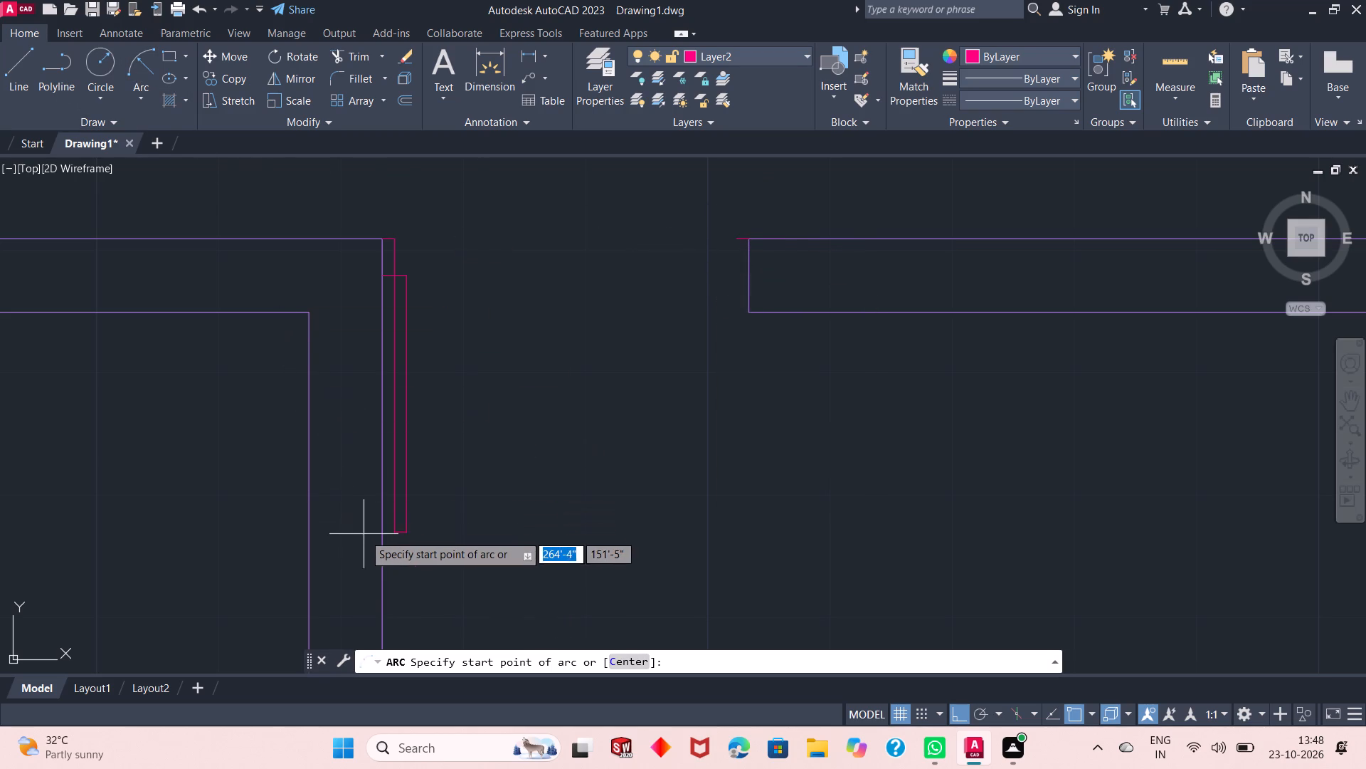
pyautogui.click(410, 531)
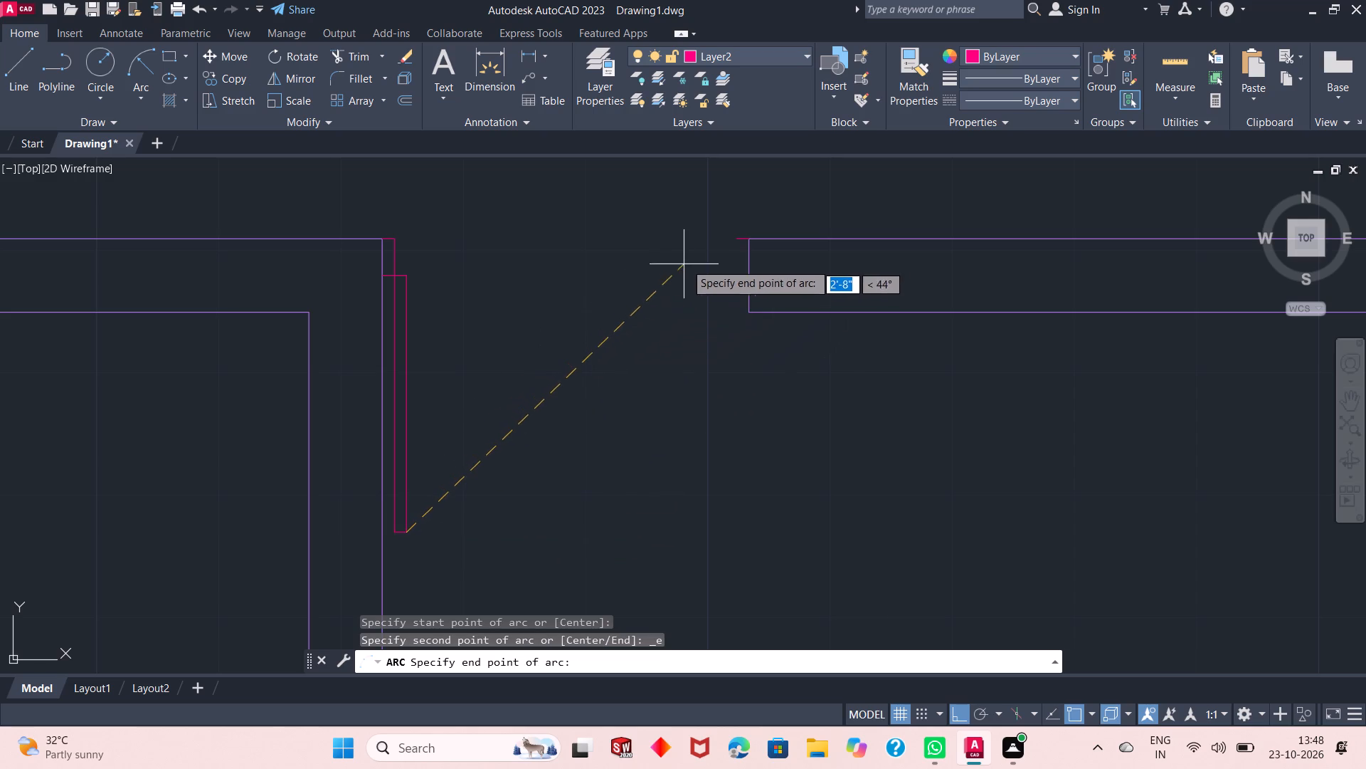
pyautogui.click(734, 243)
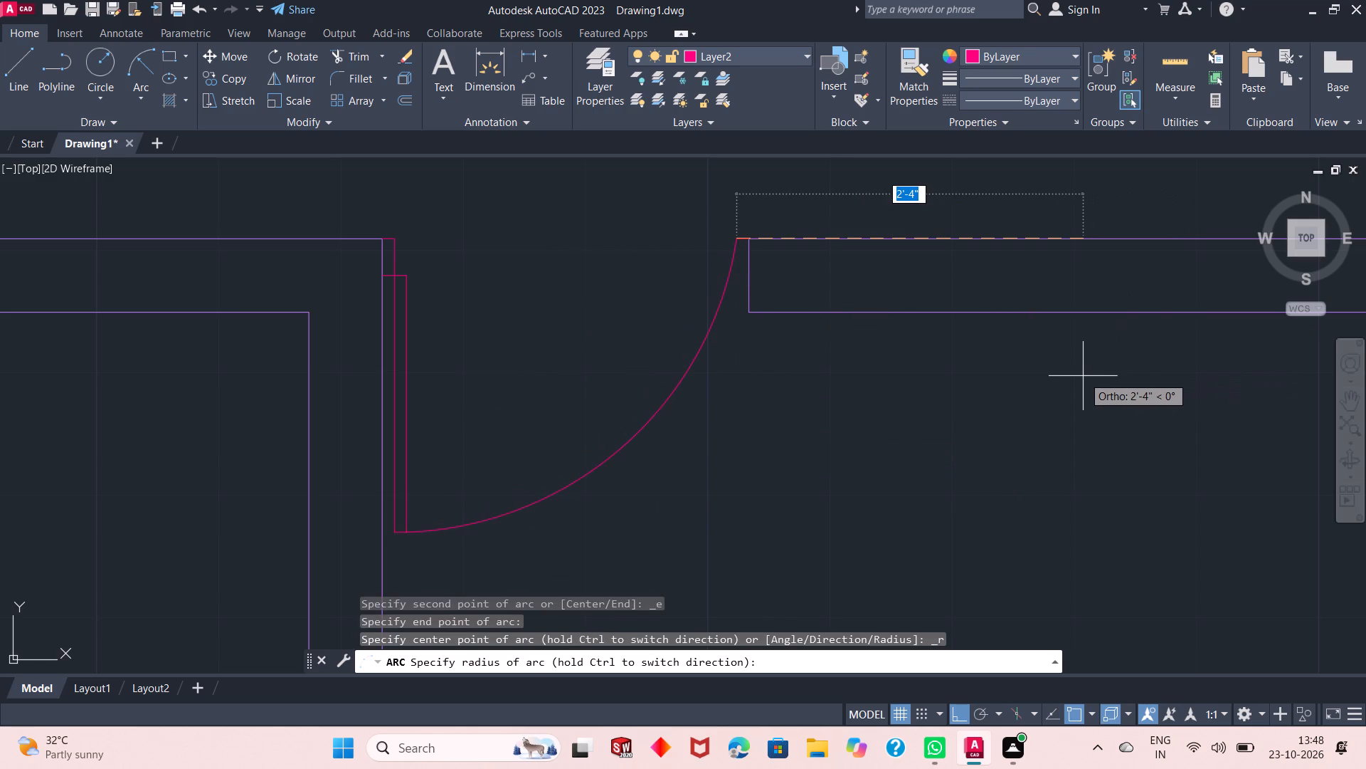
pyautogui.write("2'")
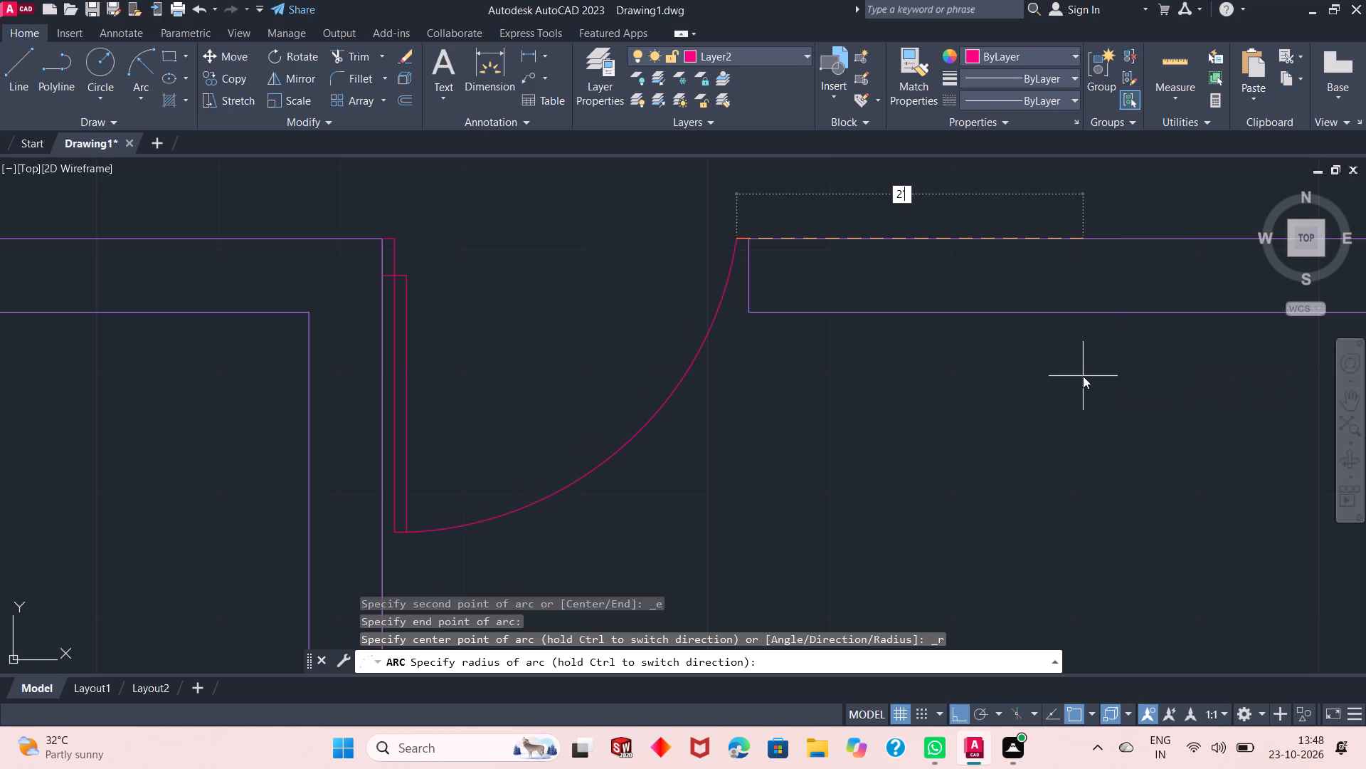
pyautogui.press('Return')
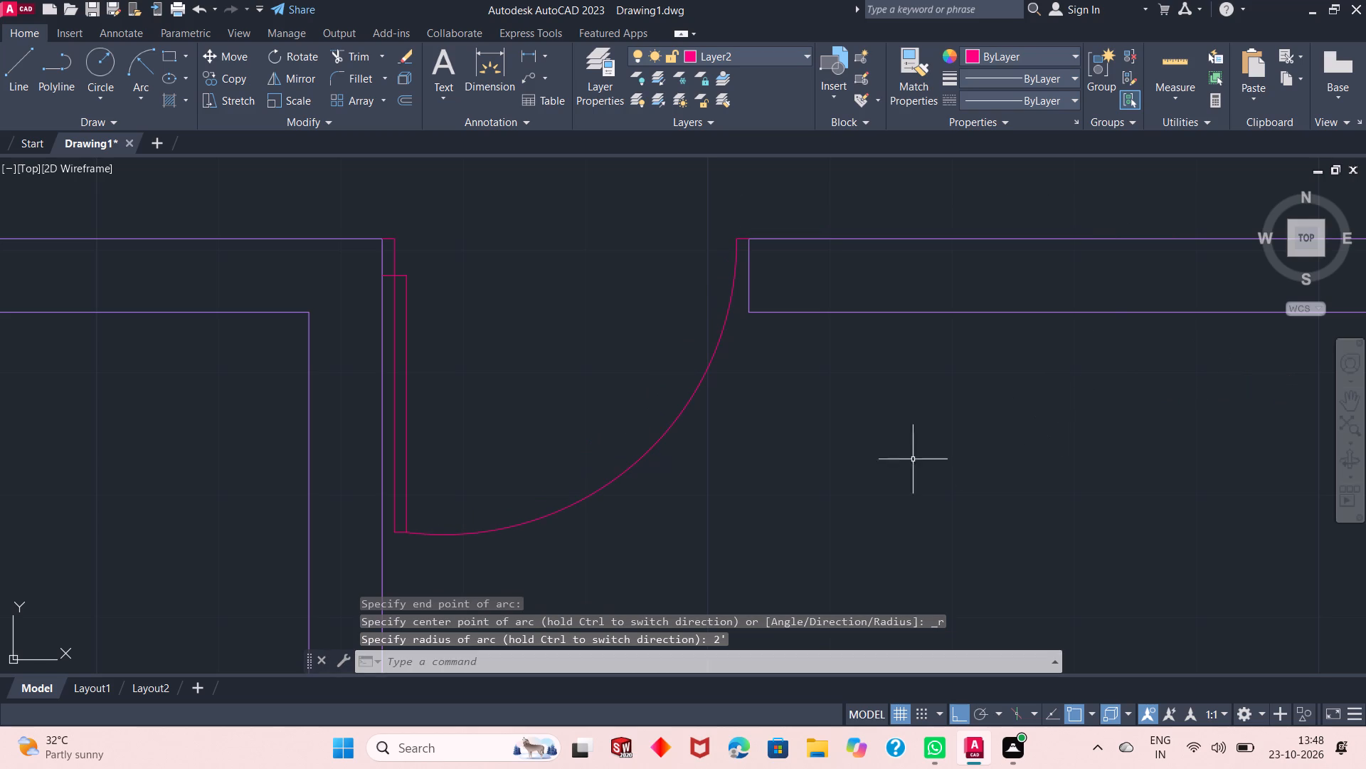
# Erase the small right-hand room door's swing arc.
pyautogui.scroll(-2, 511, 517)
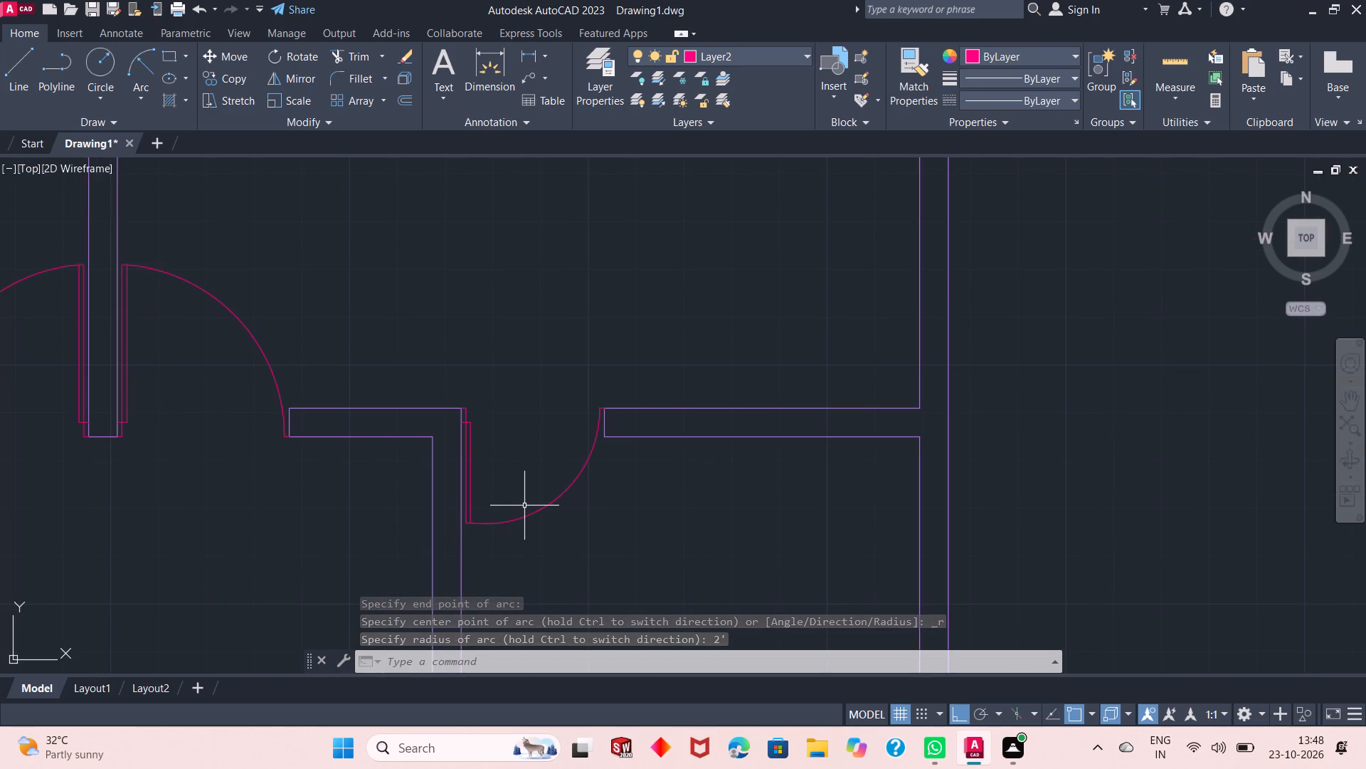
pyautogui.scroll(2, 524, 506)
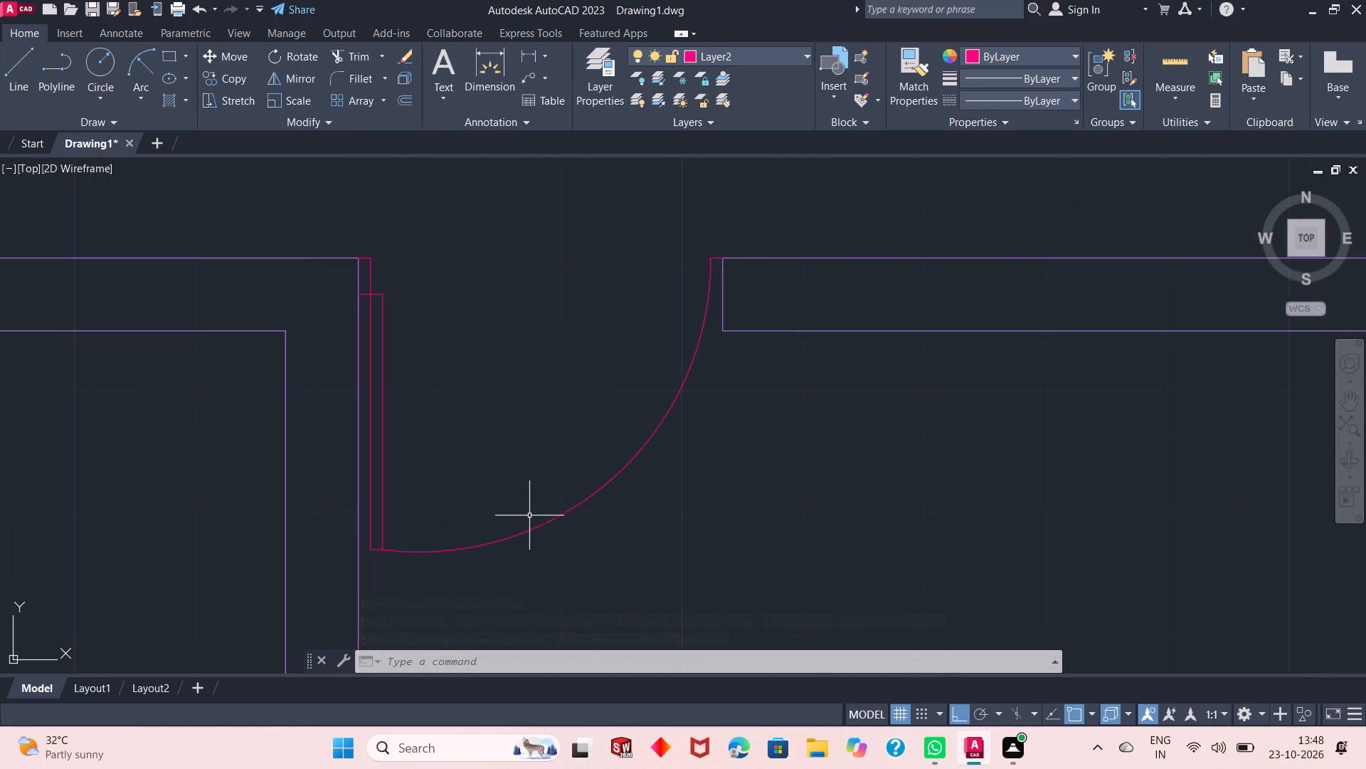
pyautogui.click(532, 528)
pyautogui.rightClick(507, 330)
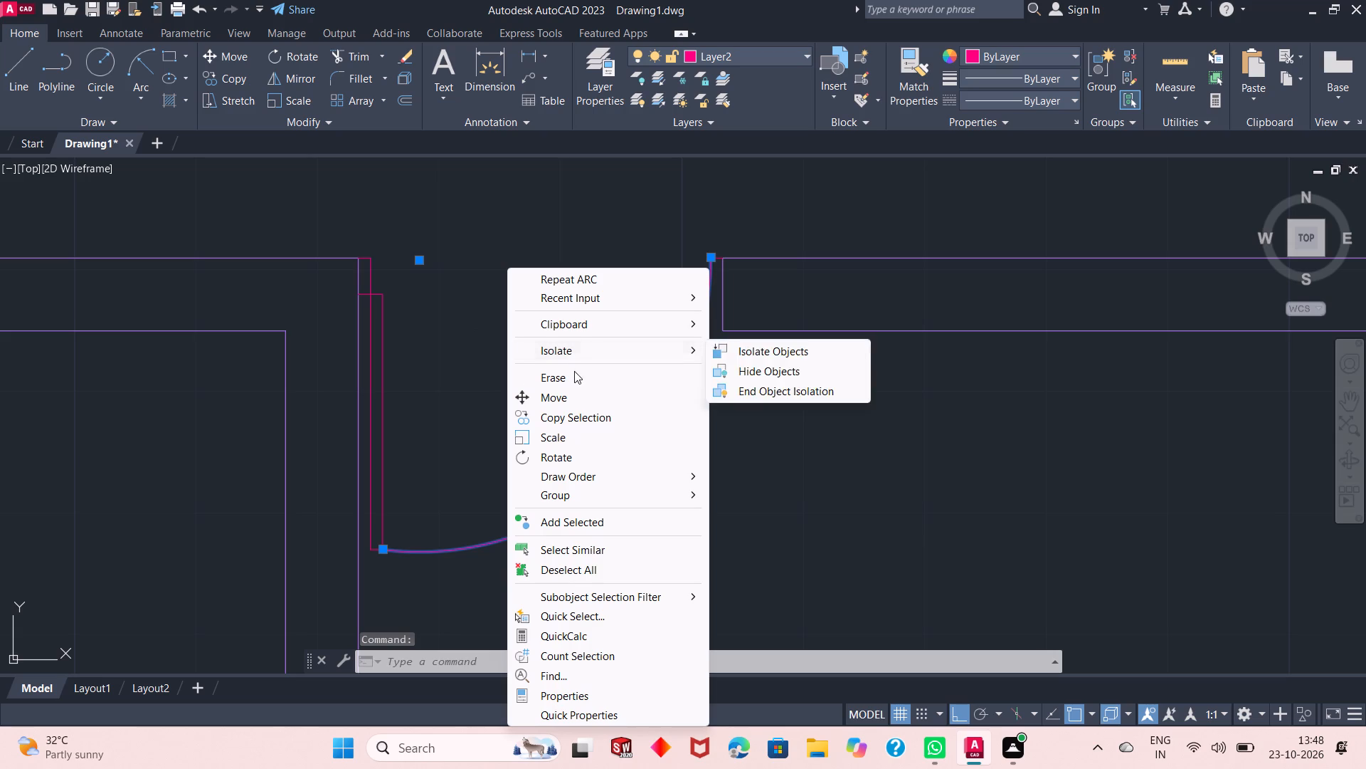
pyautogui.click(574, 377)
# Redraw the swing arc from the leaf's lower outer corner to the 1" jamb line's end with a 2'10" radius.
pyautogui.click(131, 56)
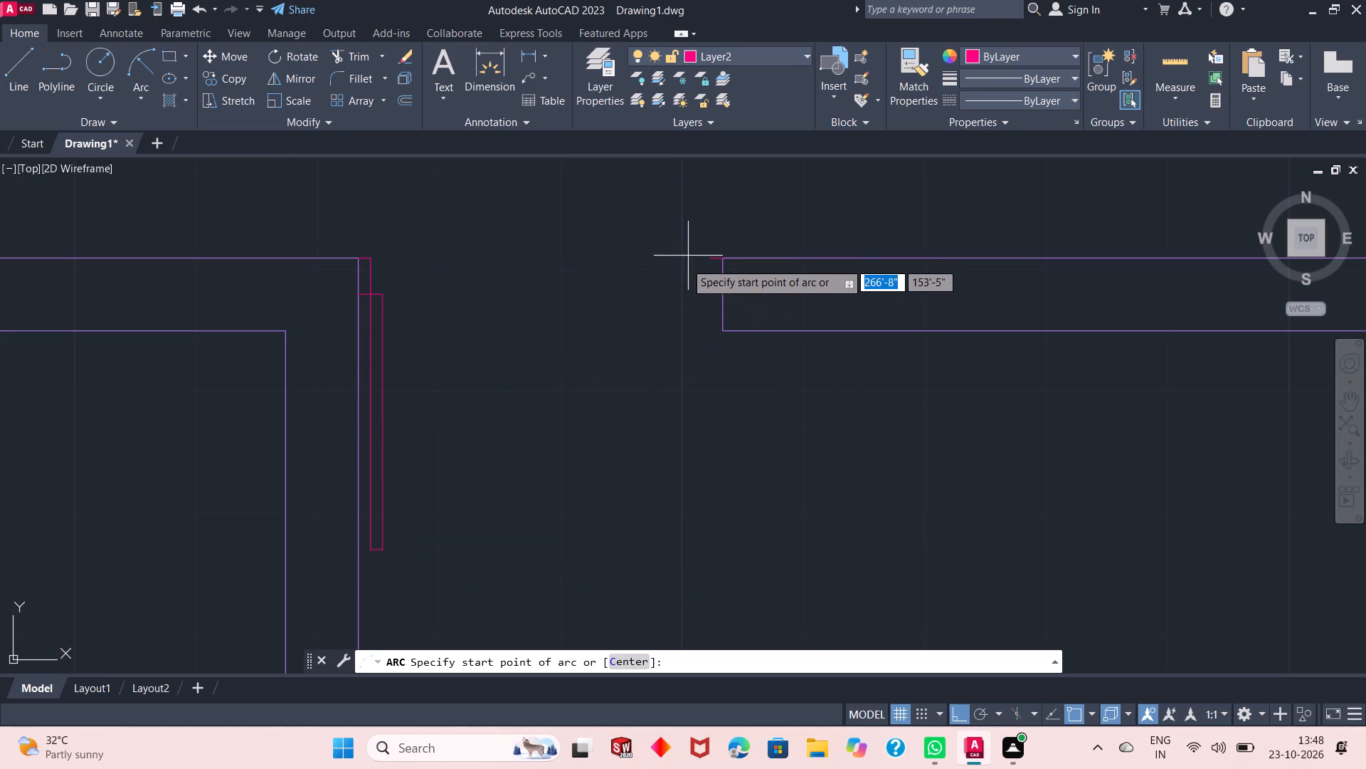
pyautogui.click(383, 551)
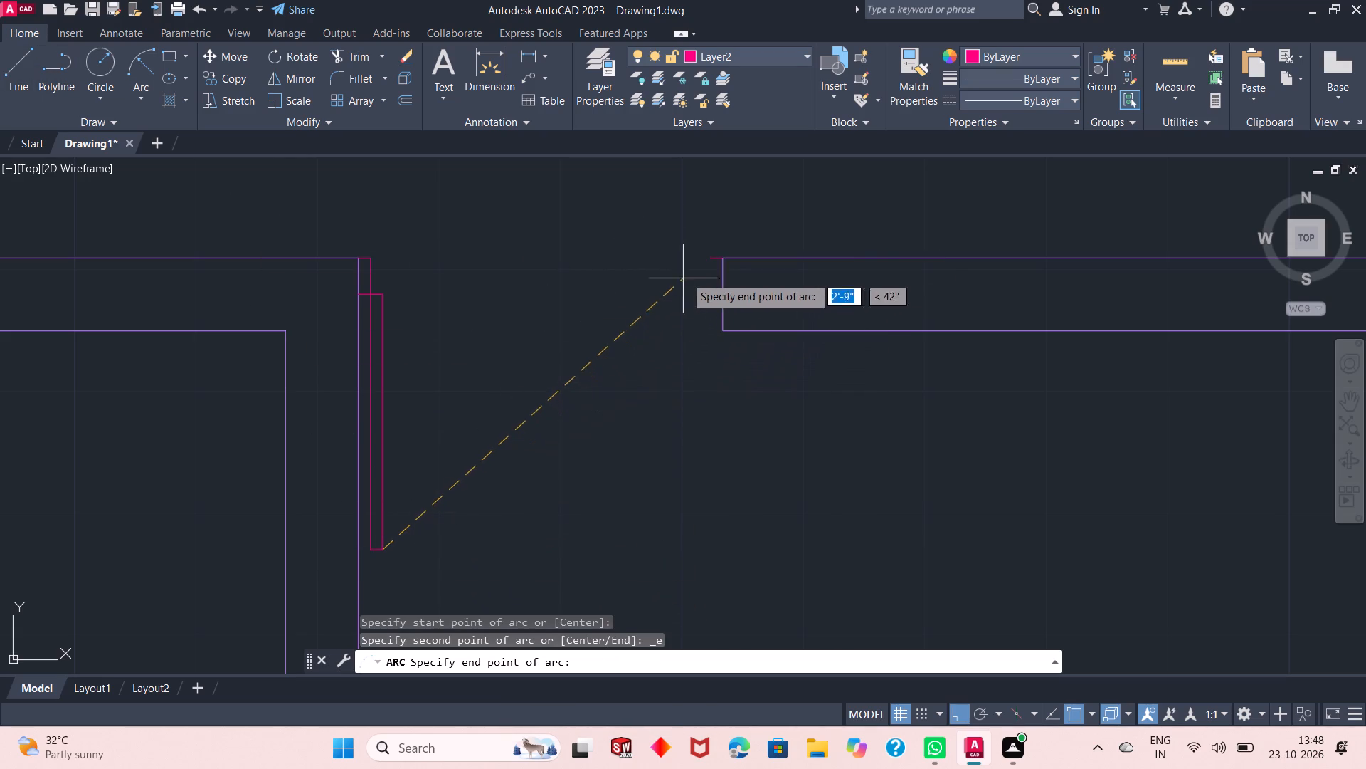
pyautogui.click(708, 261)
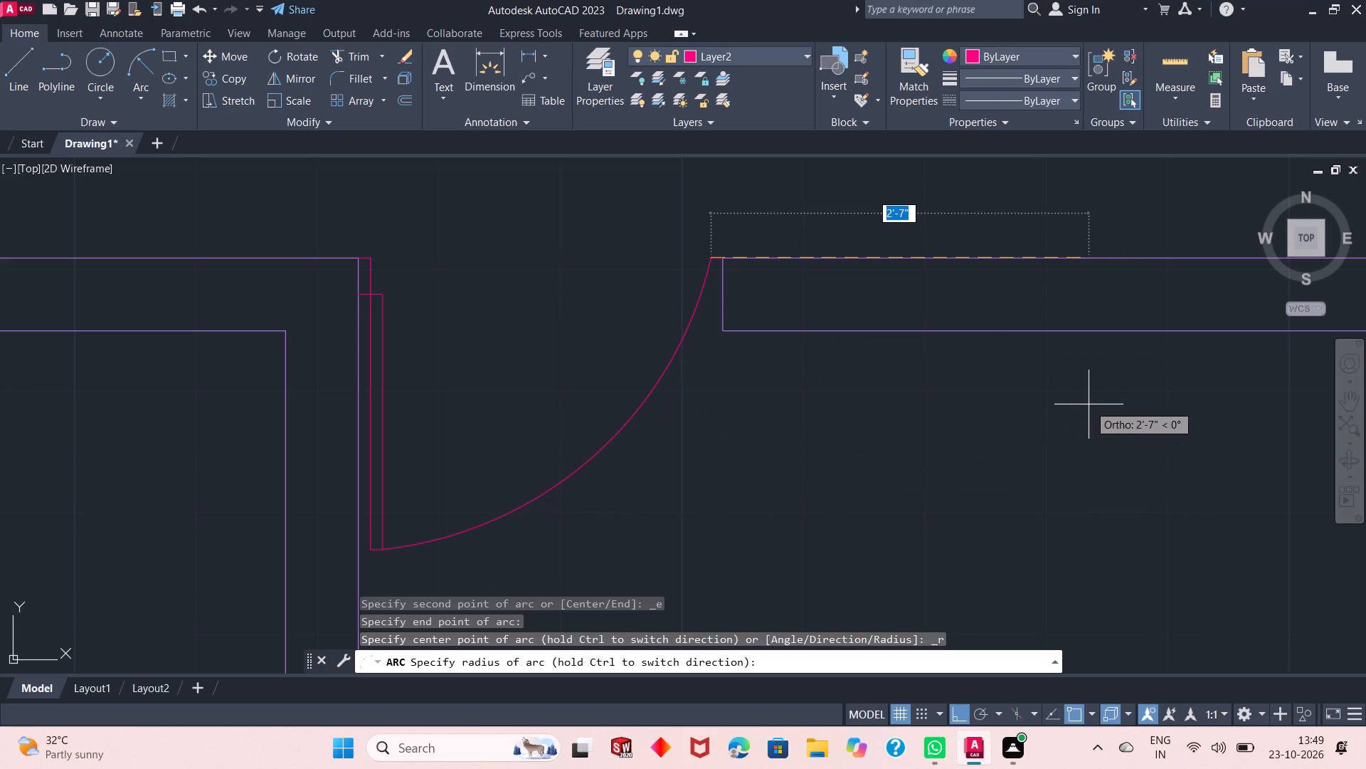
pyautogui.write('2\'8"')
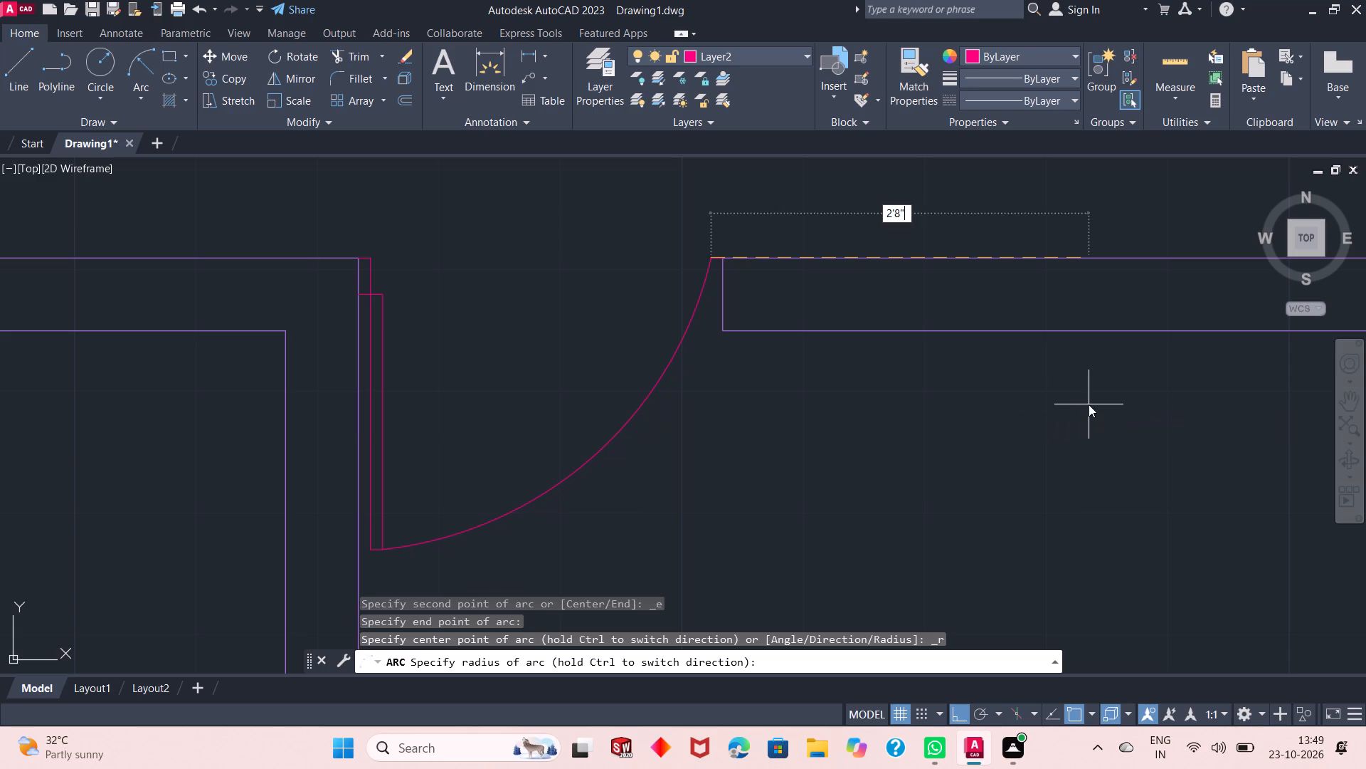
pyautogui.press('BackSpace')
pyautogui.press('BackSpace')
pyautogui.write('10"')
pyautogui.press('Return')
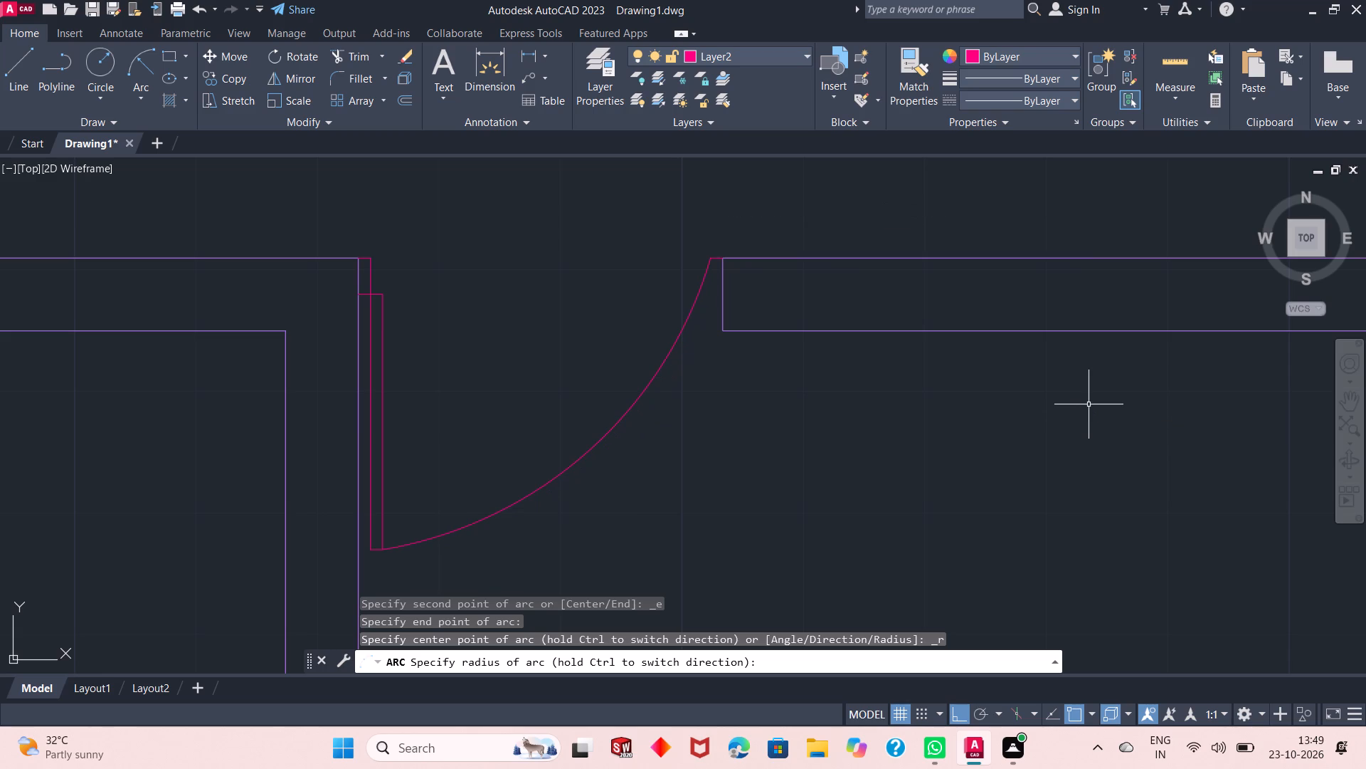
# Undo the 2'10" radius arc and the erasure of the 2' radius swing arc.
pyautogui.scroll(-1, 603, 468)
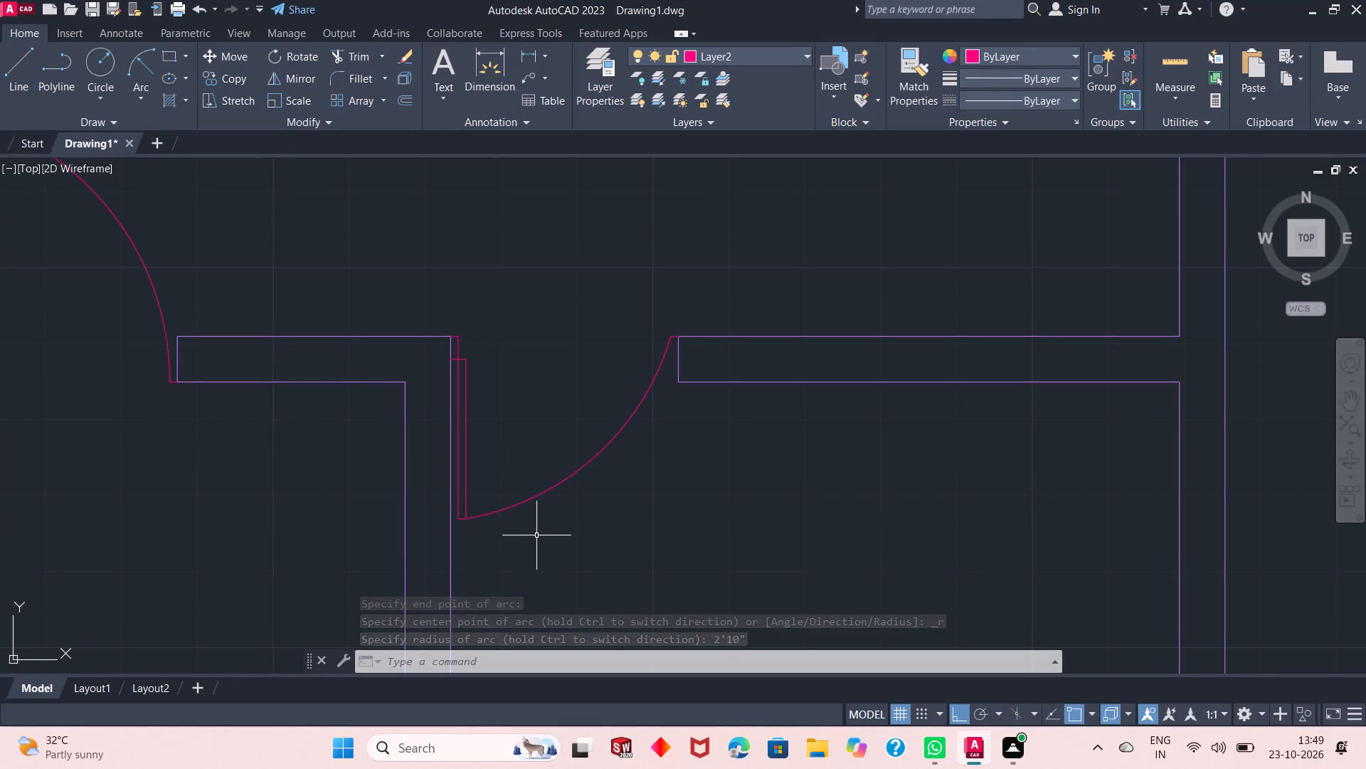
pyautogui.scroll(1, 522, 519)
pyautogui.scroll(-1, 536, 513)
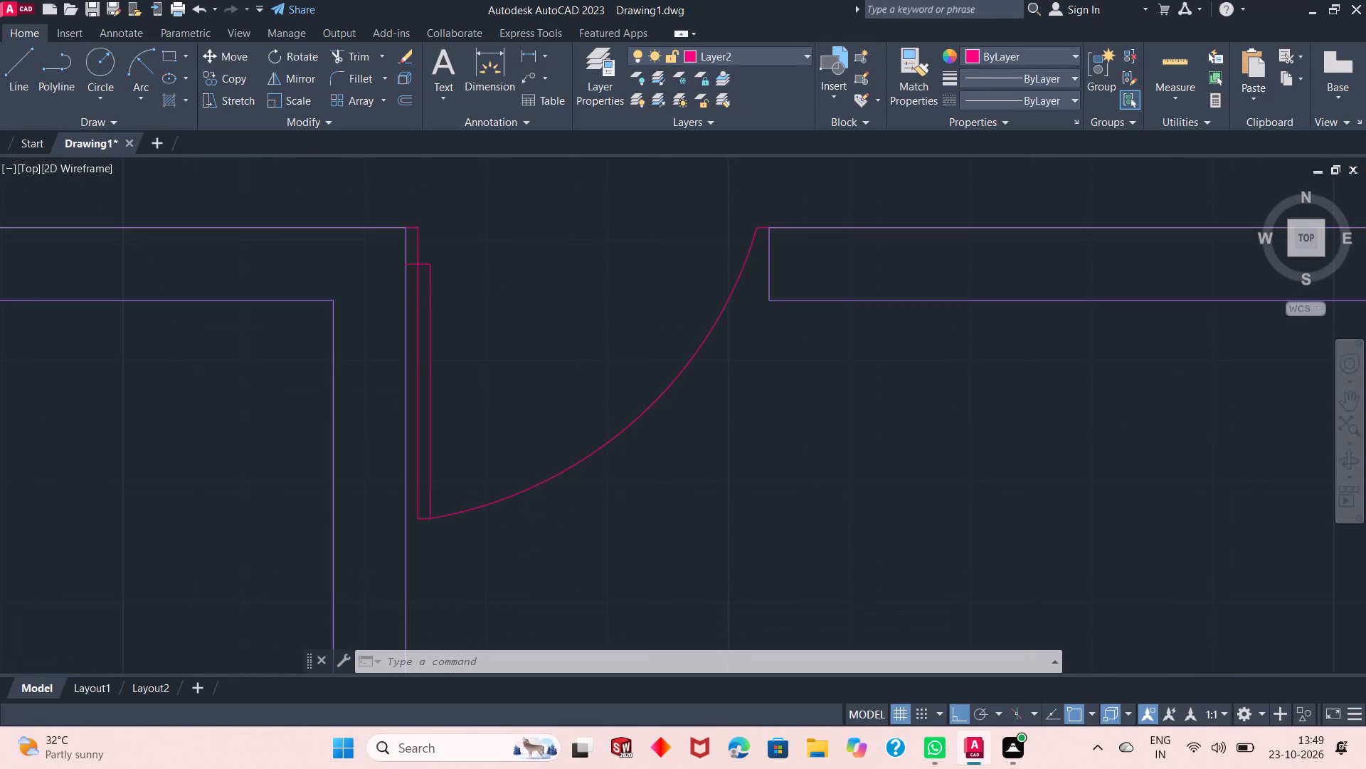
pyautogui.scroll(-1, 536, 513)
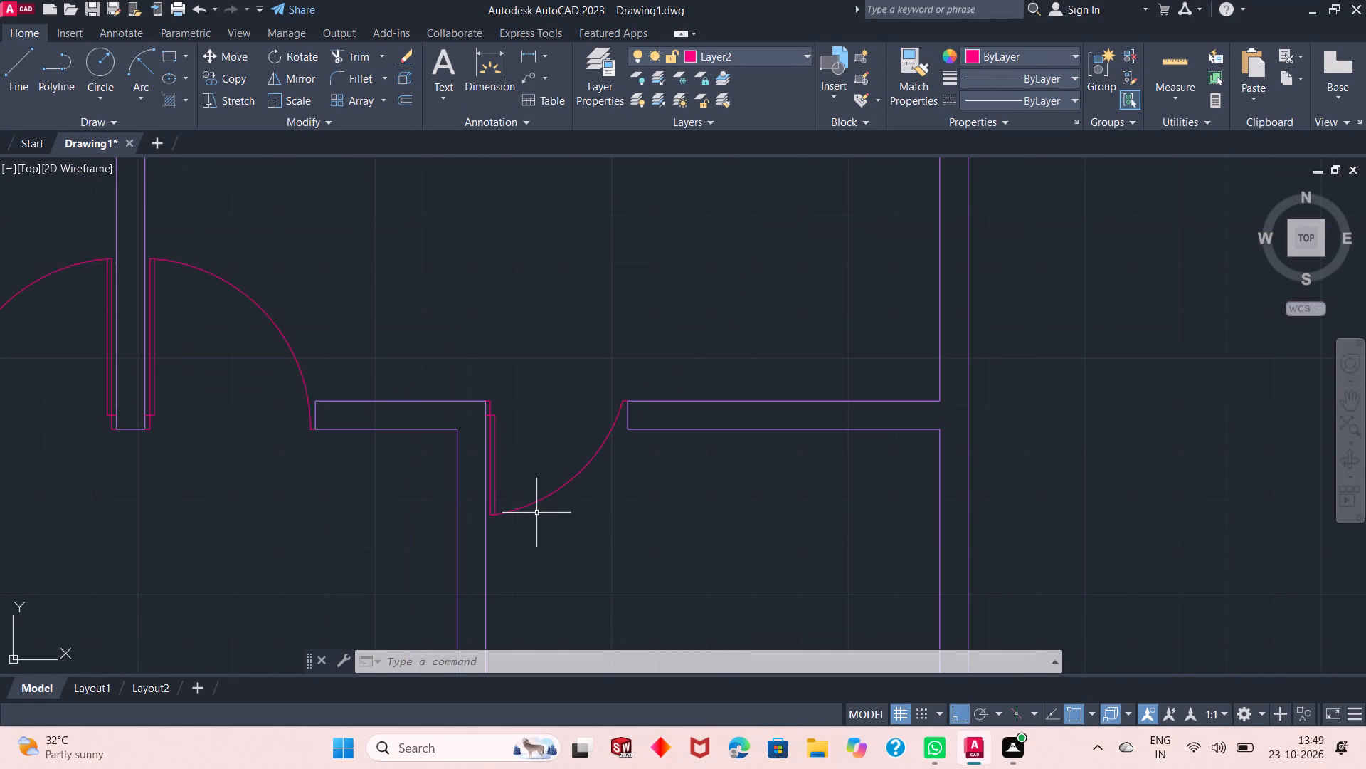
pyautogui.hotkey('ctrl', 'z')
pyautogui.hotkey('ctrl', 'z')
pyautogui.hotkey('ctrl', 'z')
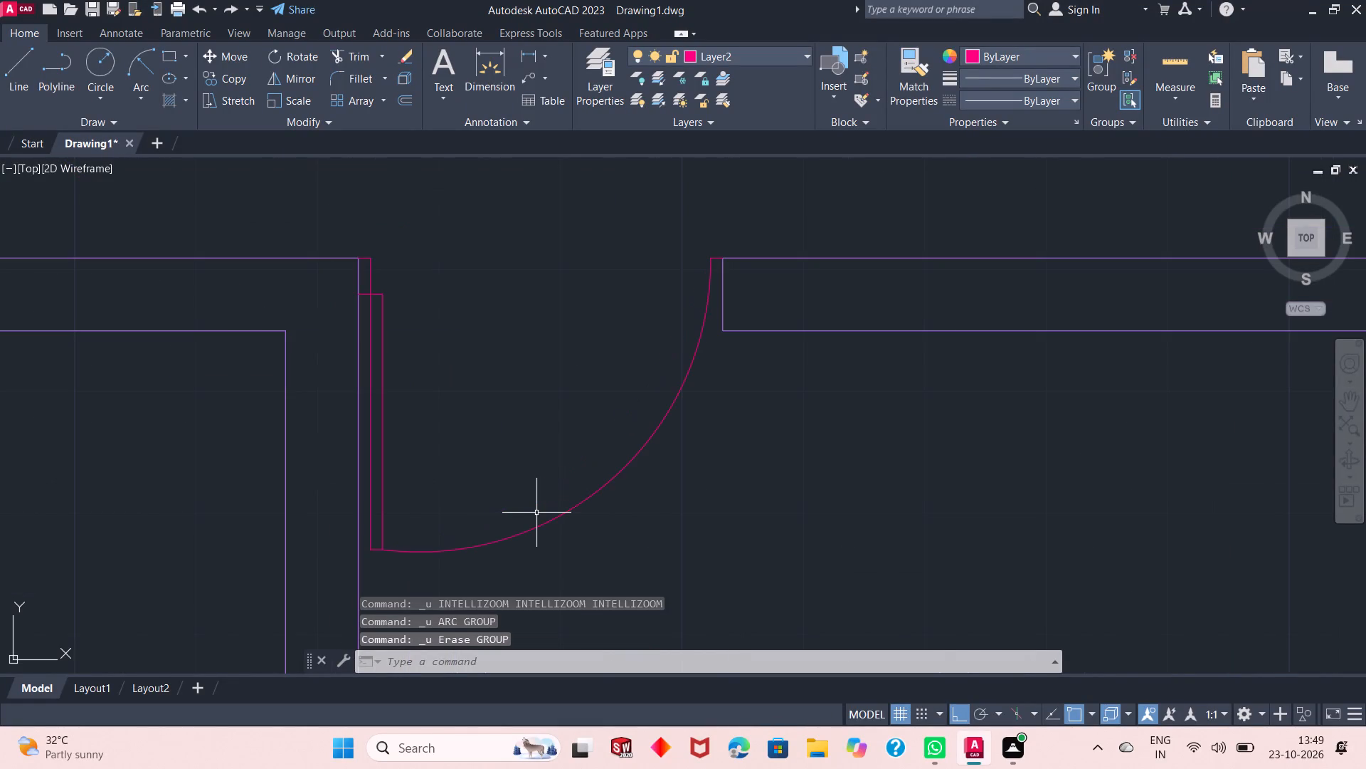
# From the vertical wall's upper right corner at the lower right-hand room's doorway, draw door-leaf lines 1" right, 2' down and 1" right.
pyautogui.scroll(-2, 537, 512)
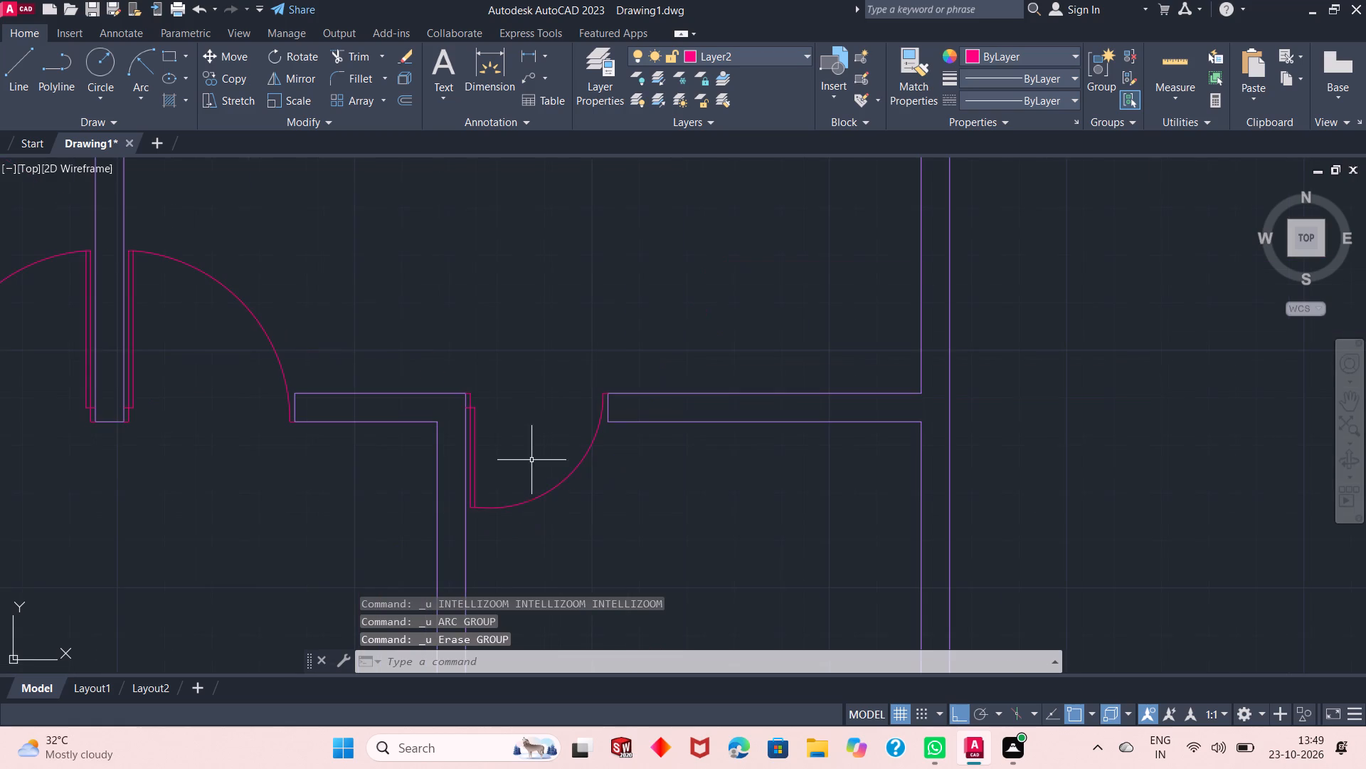
pyautogui.scroll(-2, 649, 518)
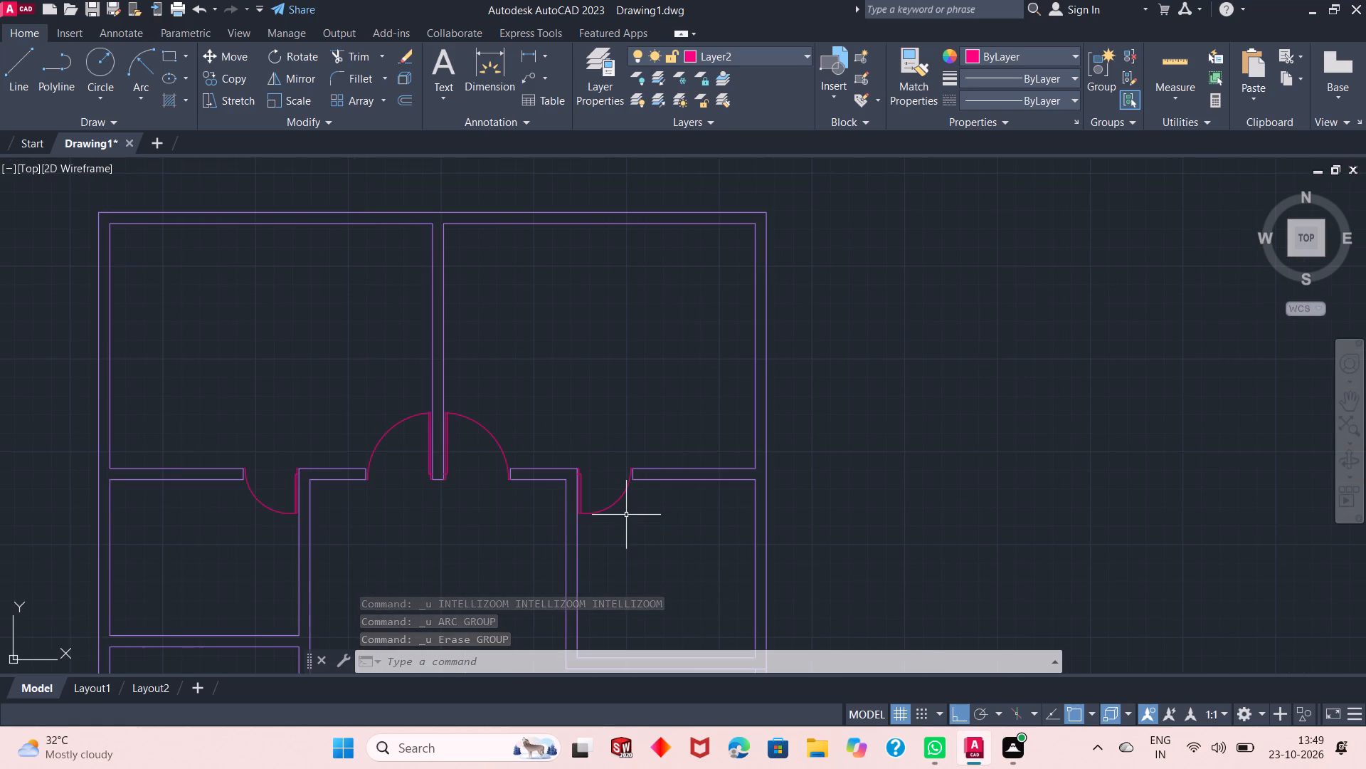
pyautogui.scroll(-2, 499, 359)
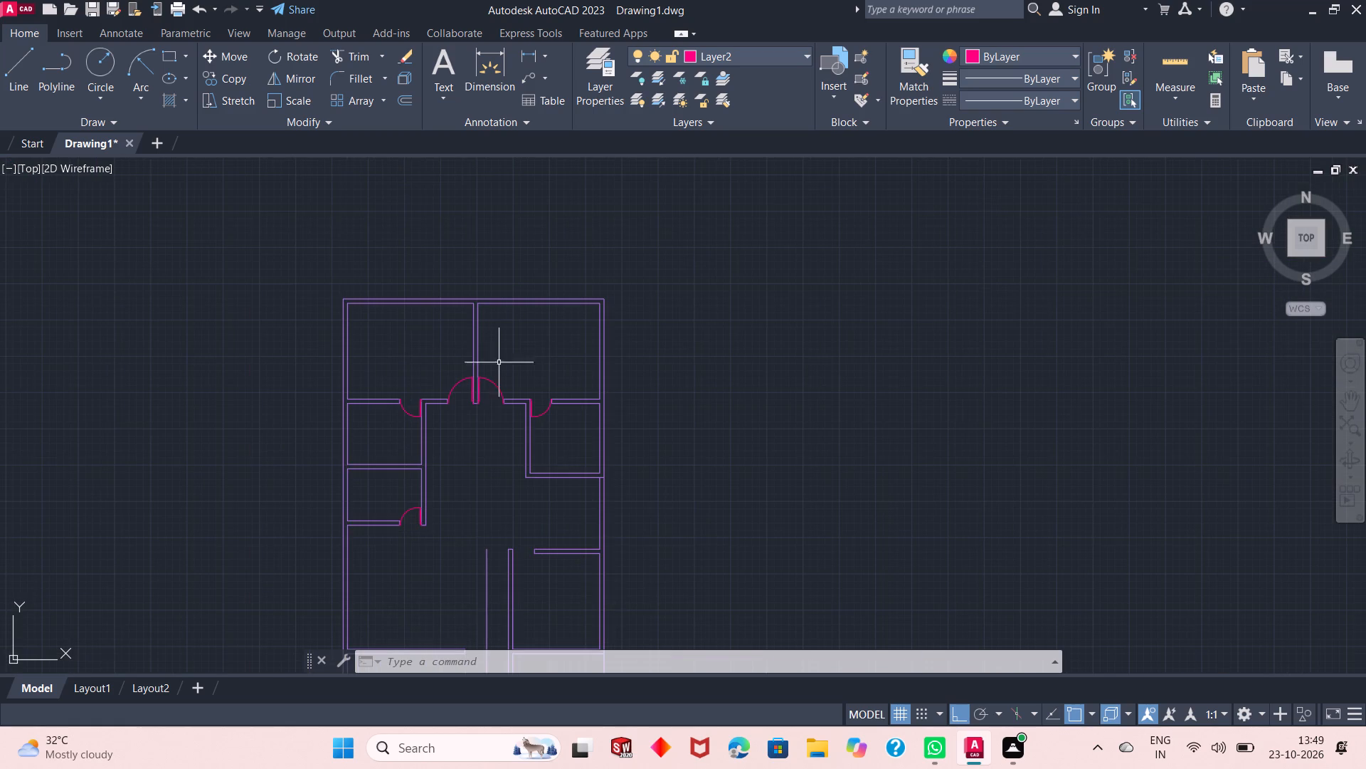
pyautogui.scroll(2, 531, 606)
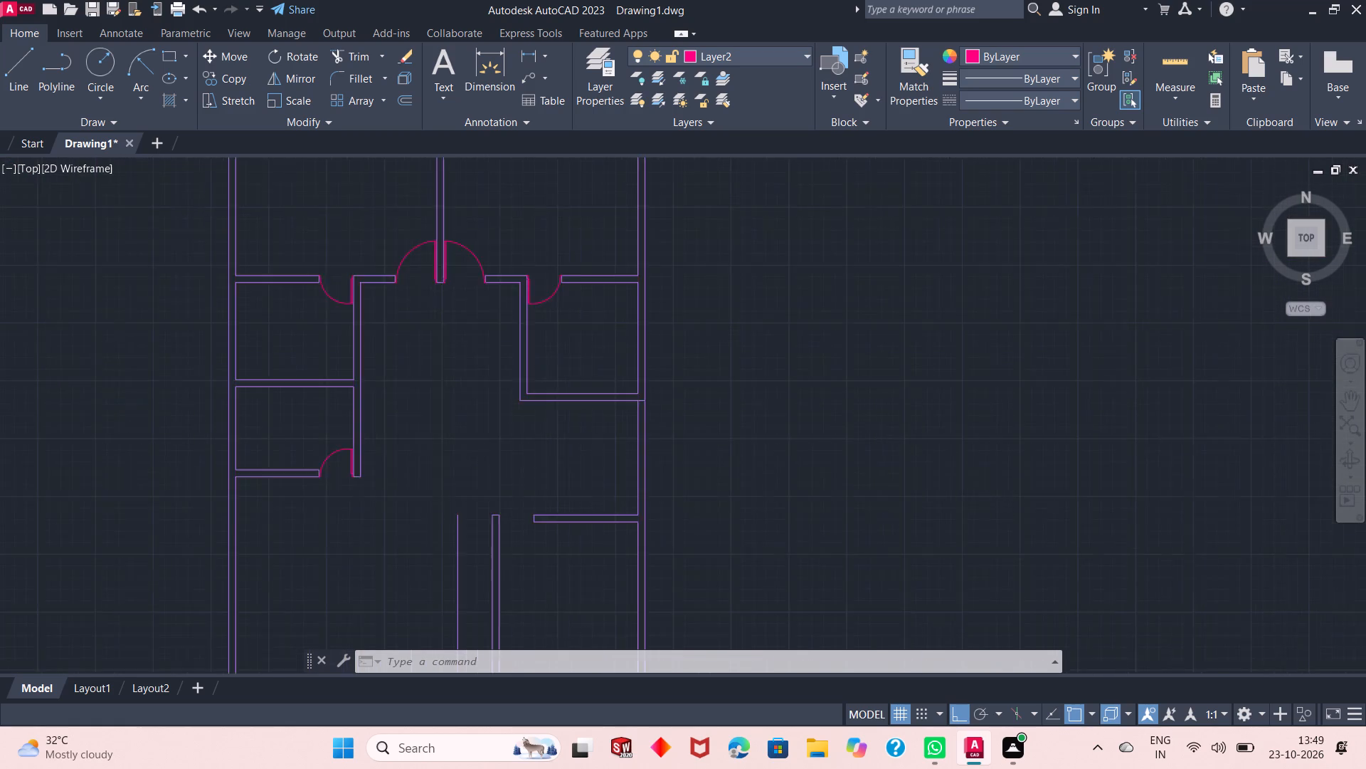
pyautogui.scroll(1, 531, 606)
pyautogui.scroll(-3, 508, 543)
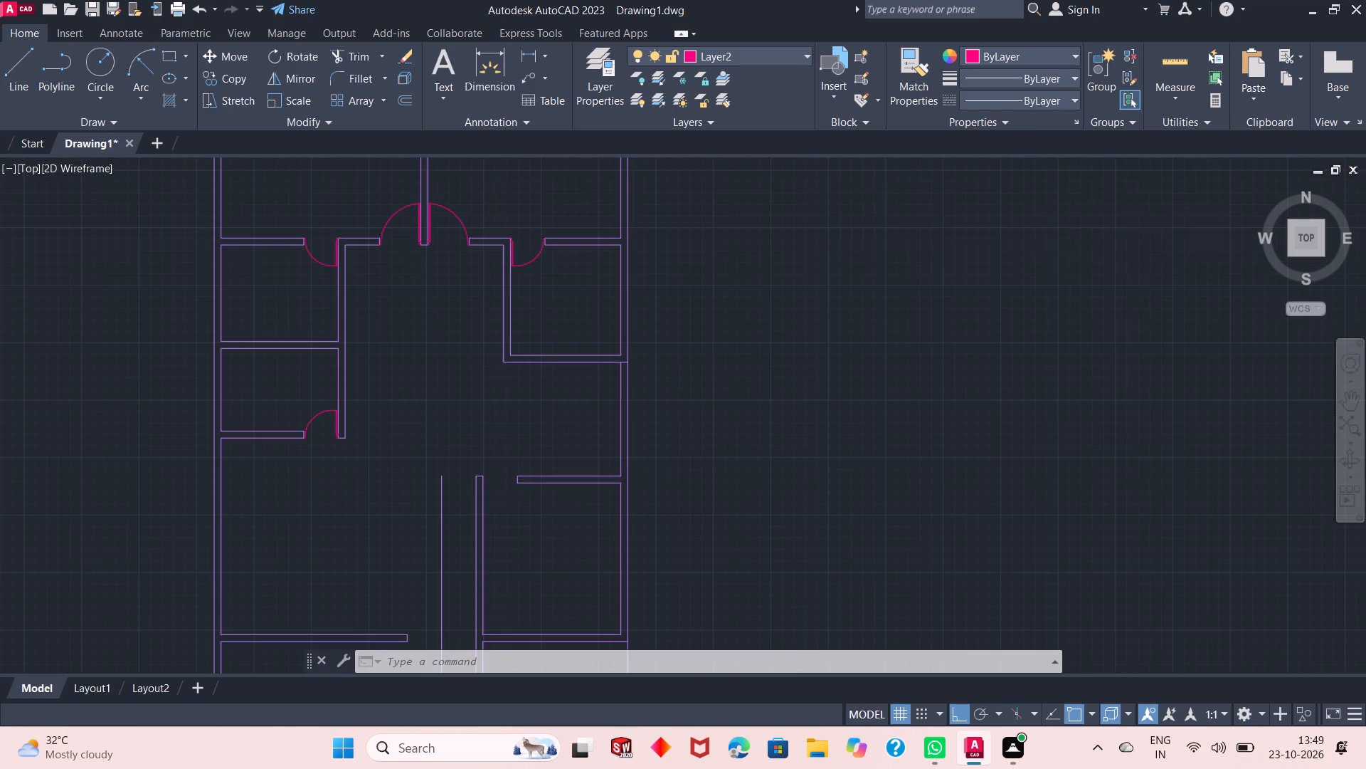
pyautogui.scroll(3, 508, 543)
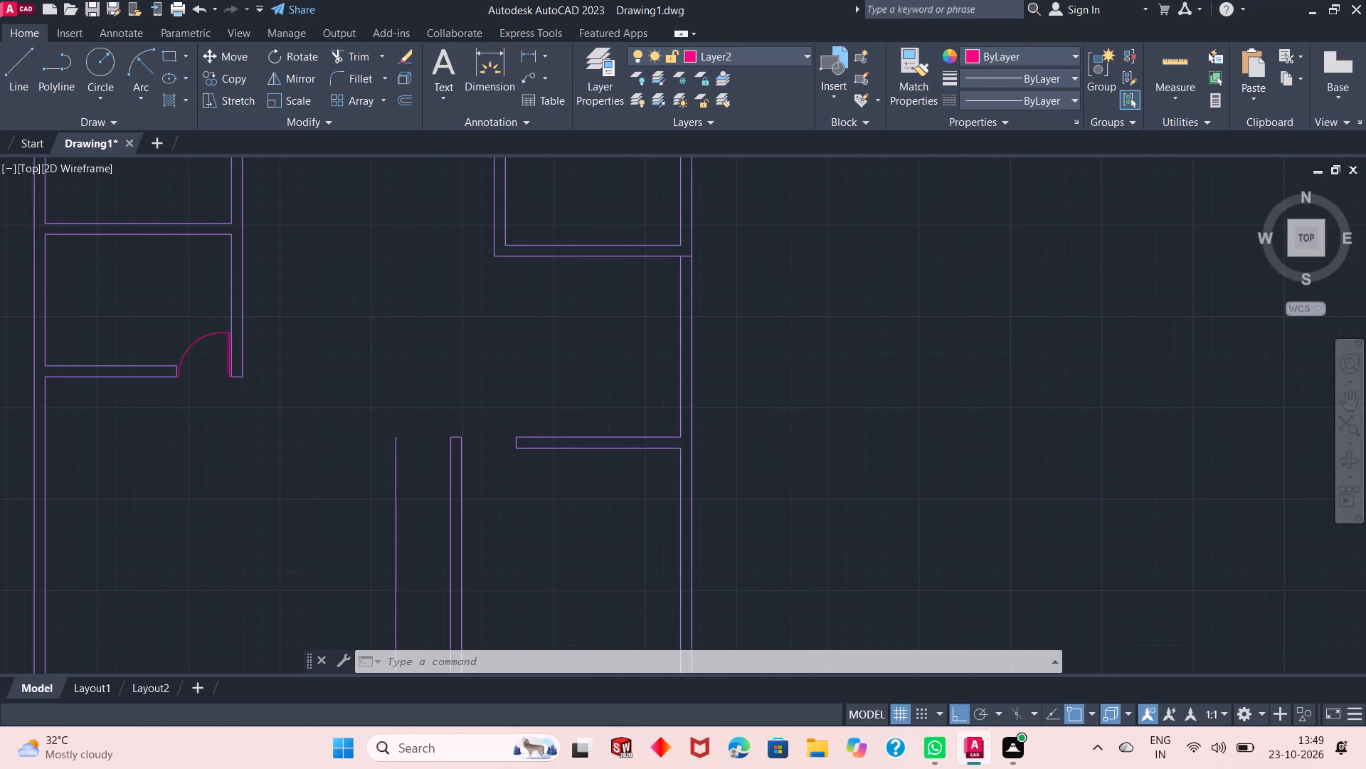
pyautogui.click(16, 76)
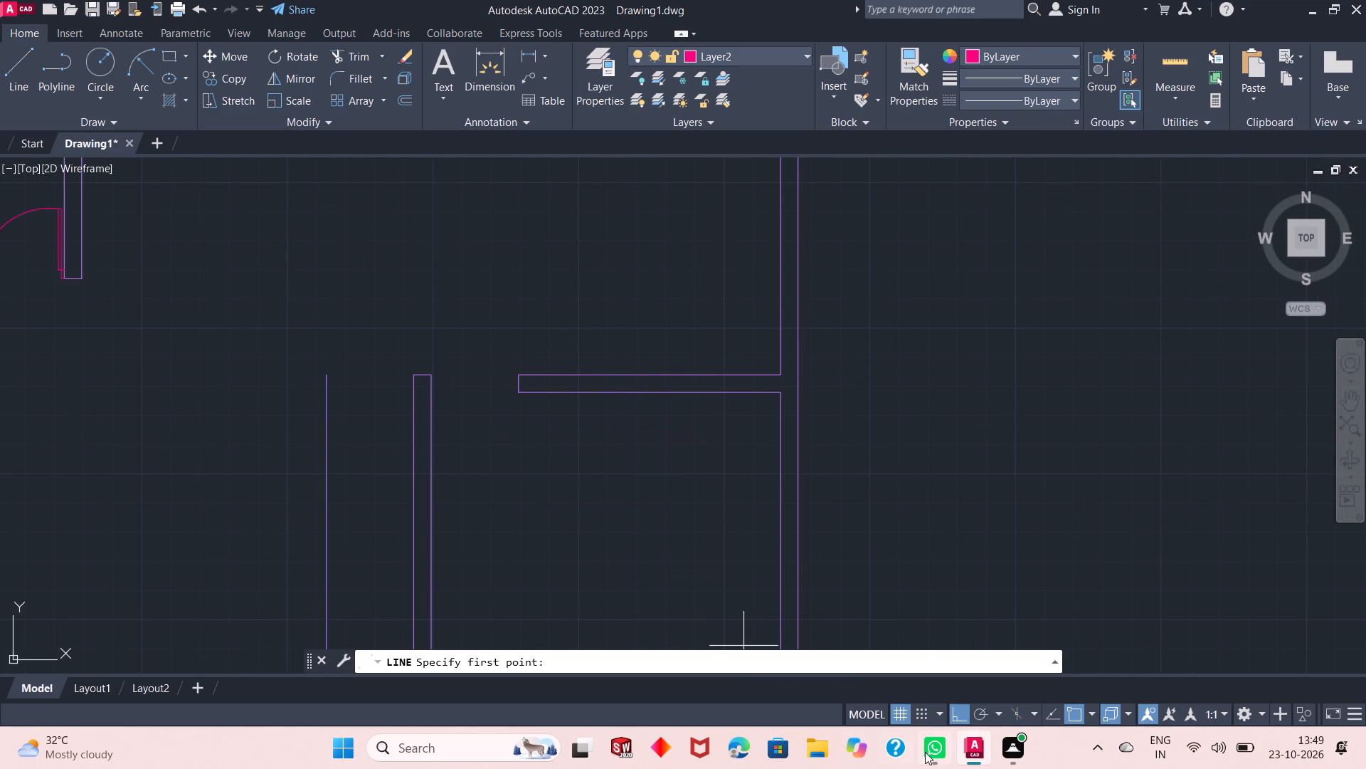
pyautogui.scroll(1, 489, 434)
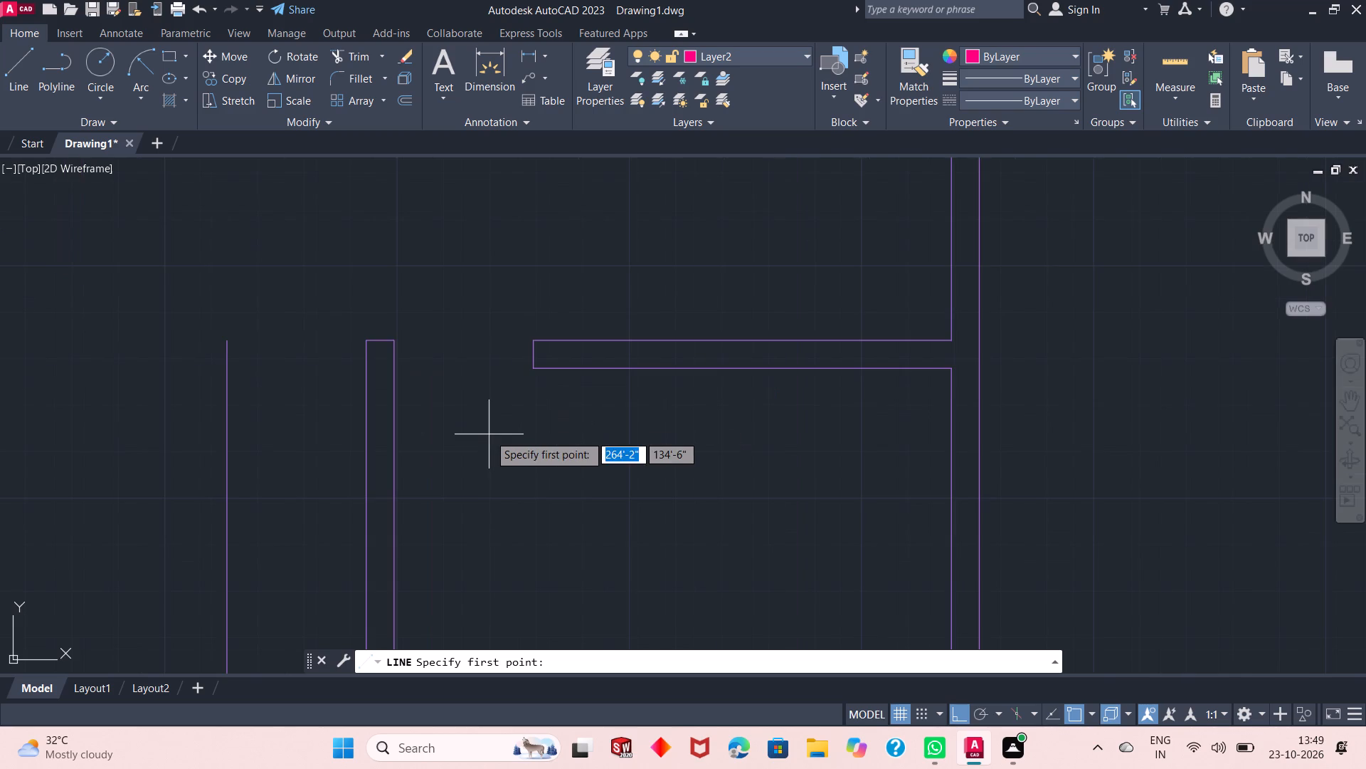
pyautogui.click(393, 342)
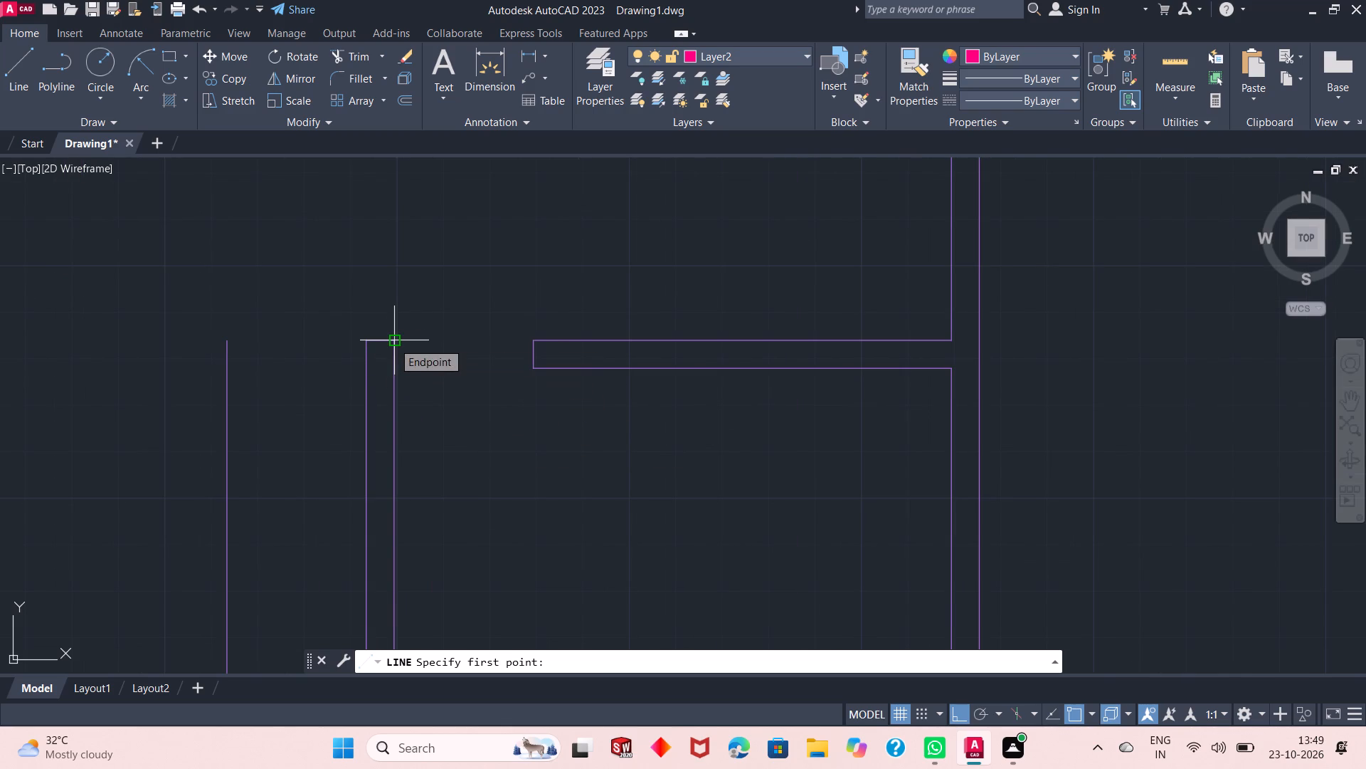
pyautogui.write('1"')
pyautogui.press('Return')
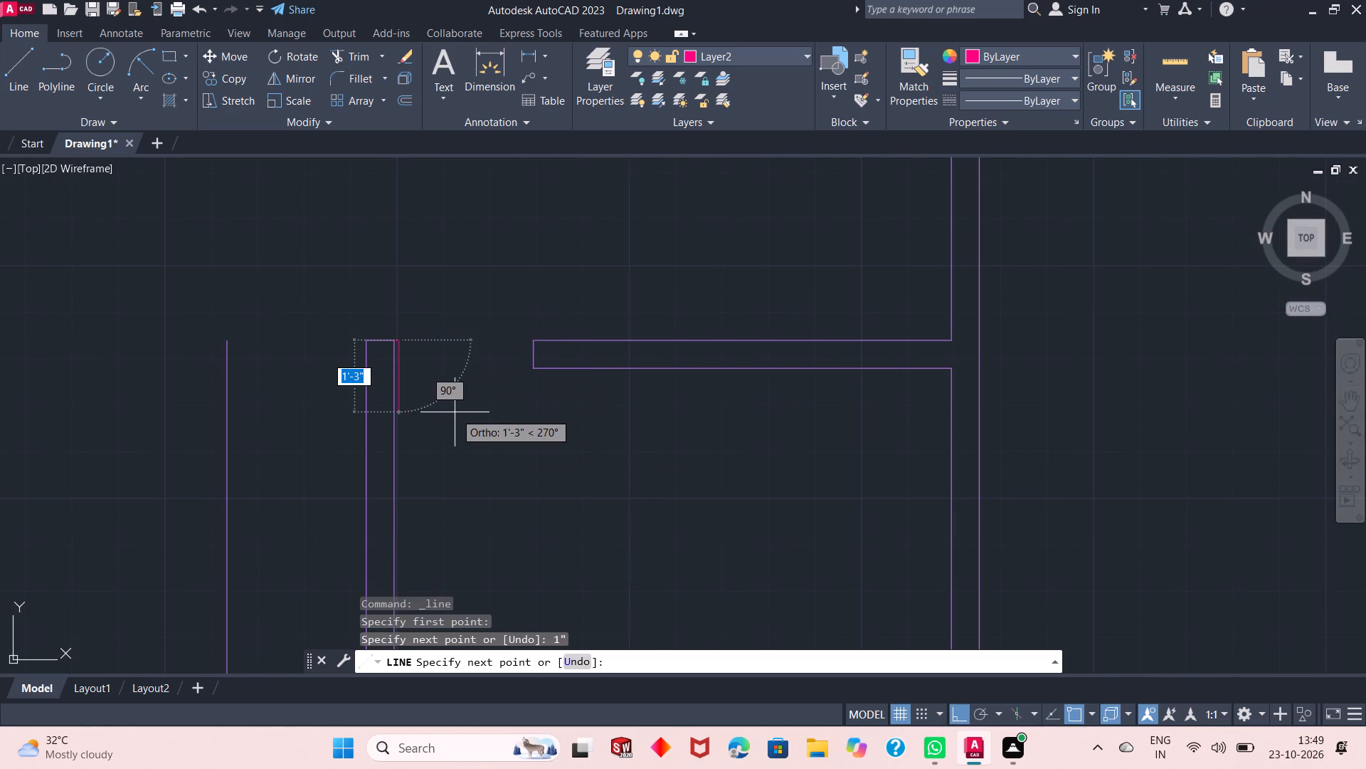
pyautogui.write("2'")
pyautogui.press('Return')
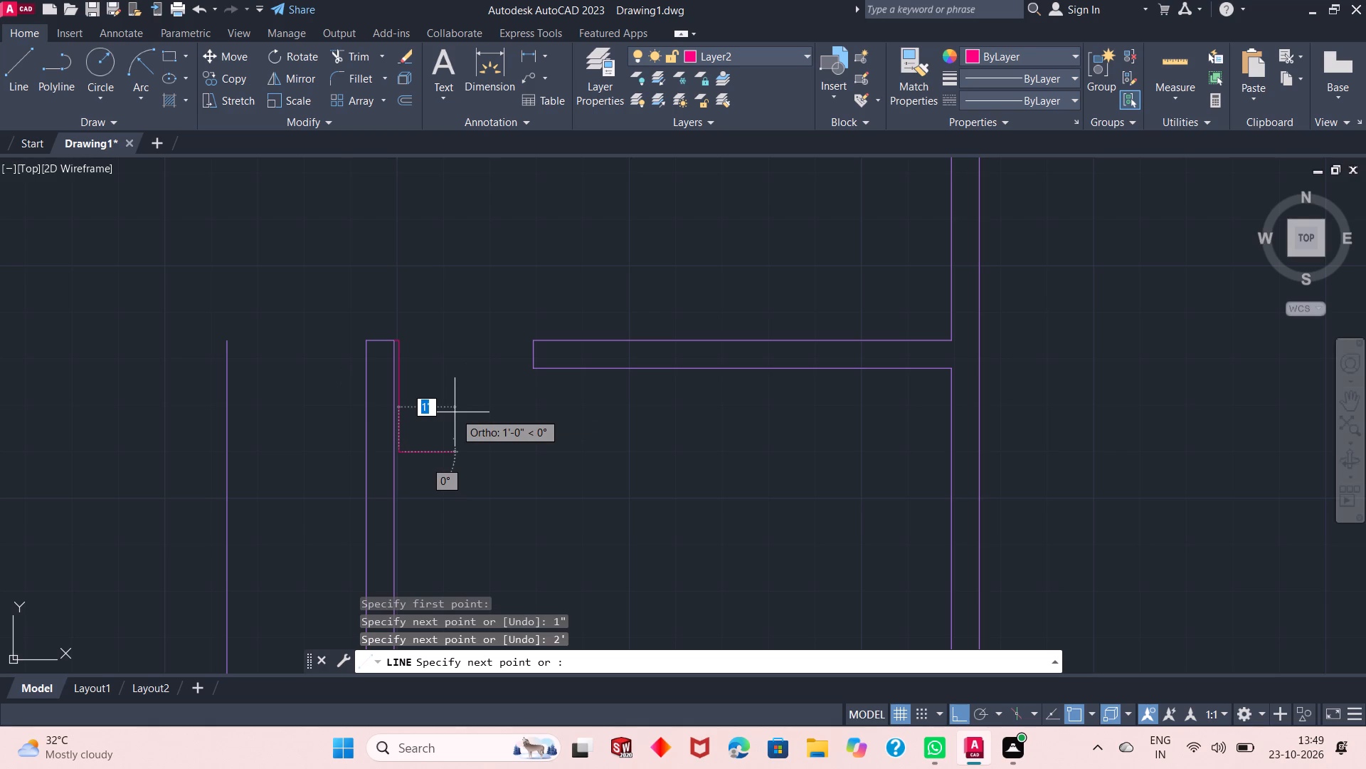
pyautogui.write('1"')
pyautogui.press('Return')
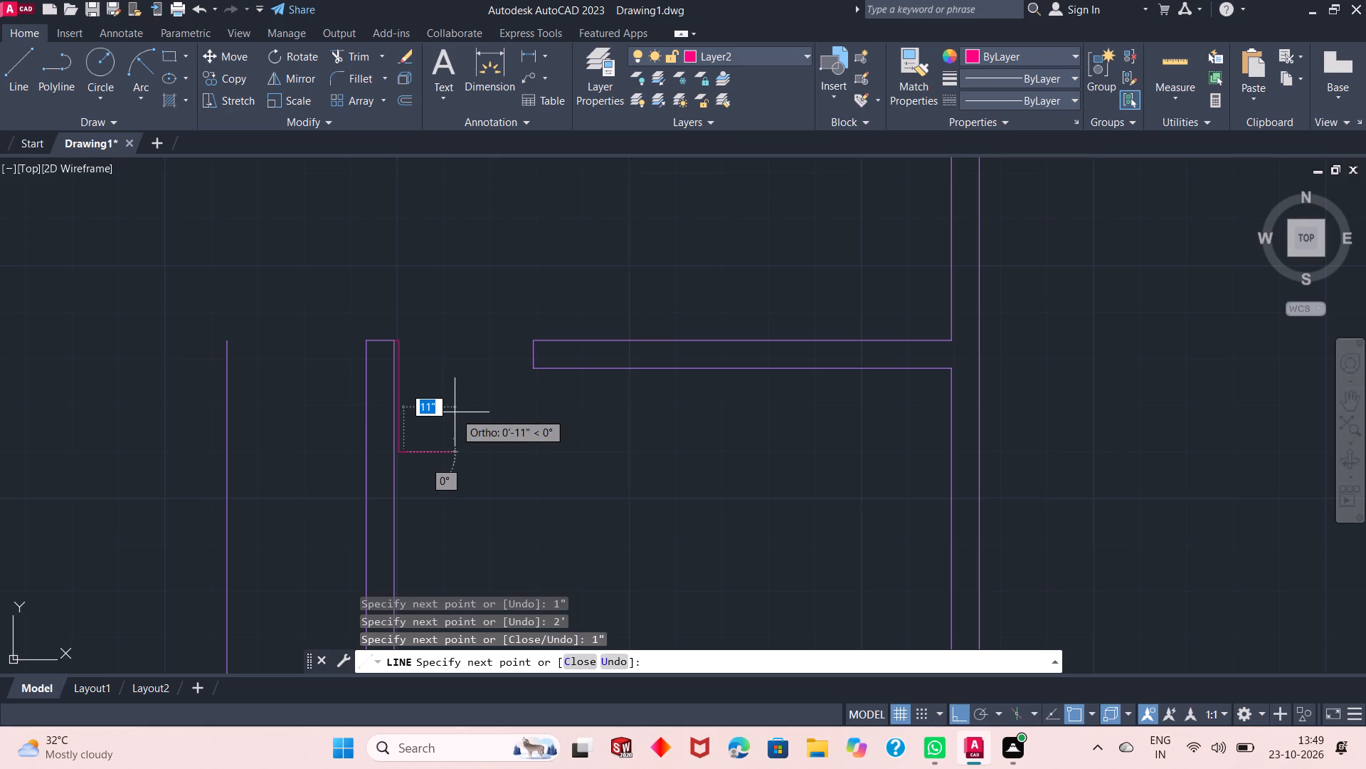
# Draw this leaf's outer edge 1'9" upward, connect it horizontally to the adjacent wall face, and finish the outline.
pyautogui.write("1'")
pyautogui.write('9"')
pyautogui.press('Return')
pyautogui.scroll(2, 455, 351)
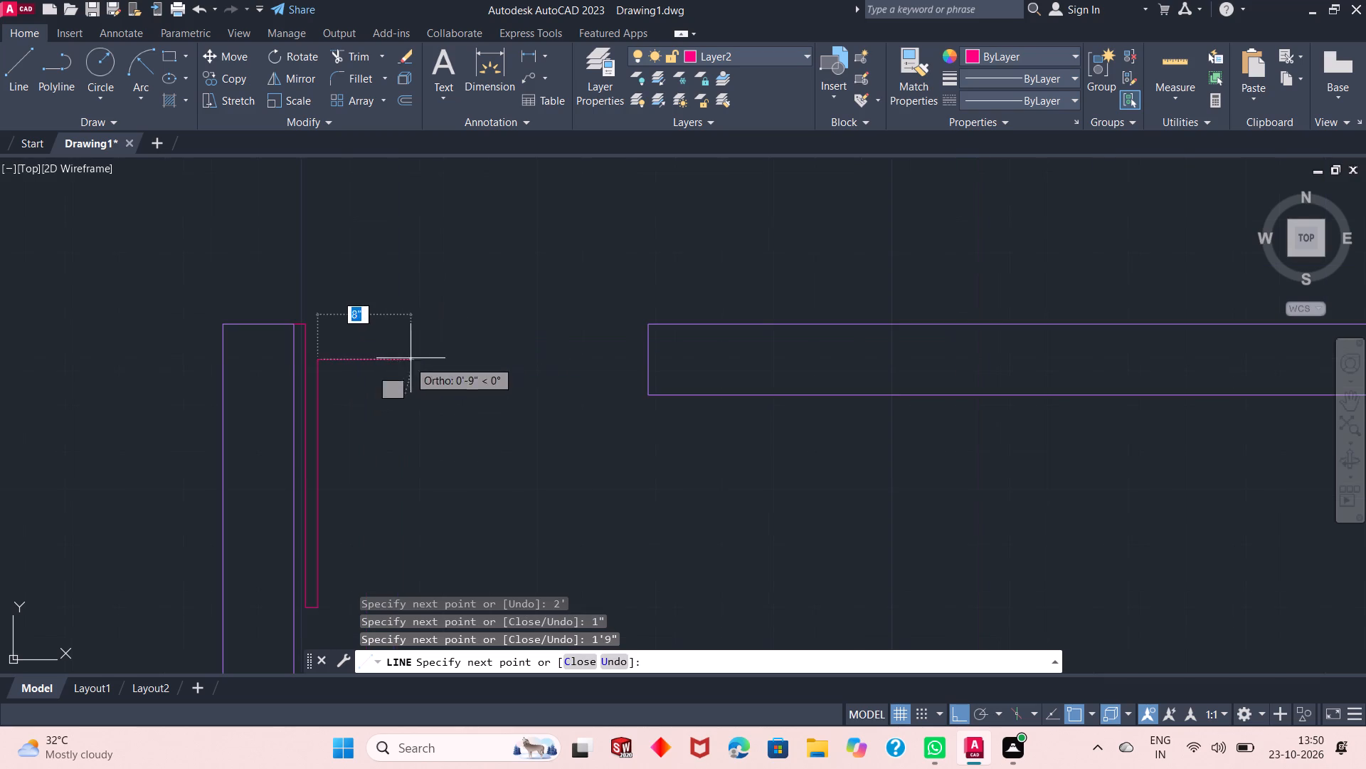
pyautogui.scroll(3, 317, 388)
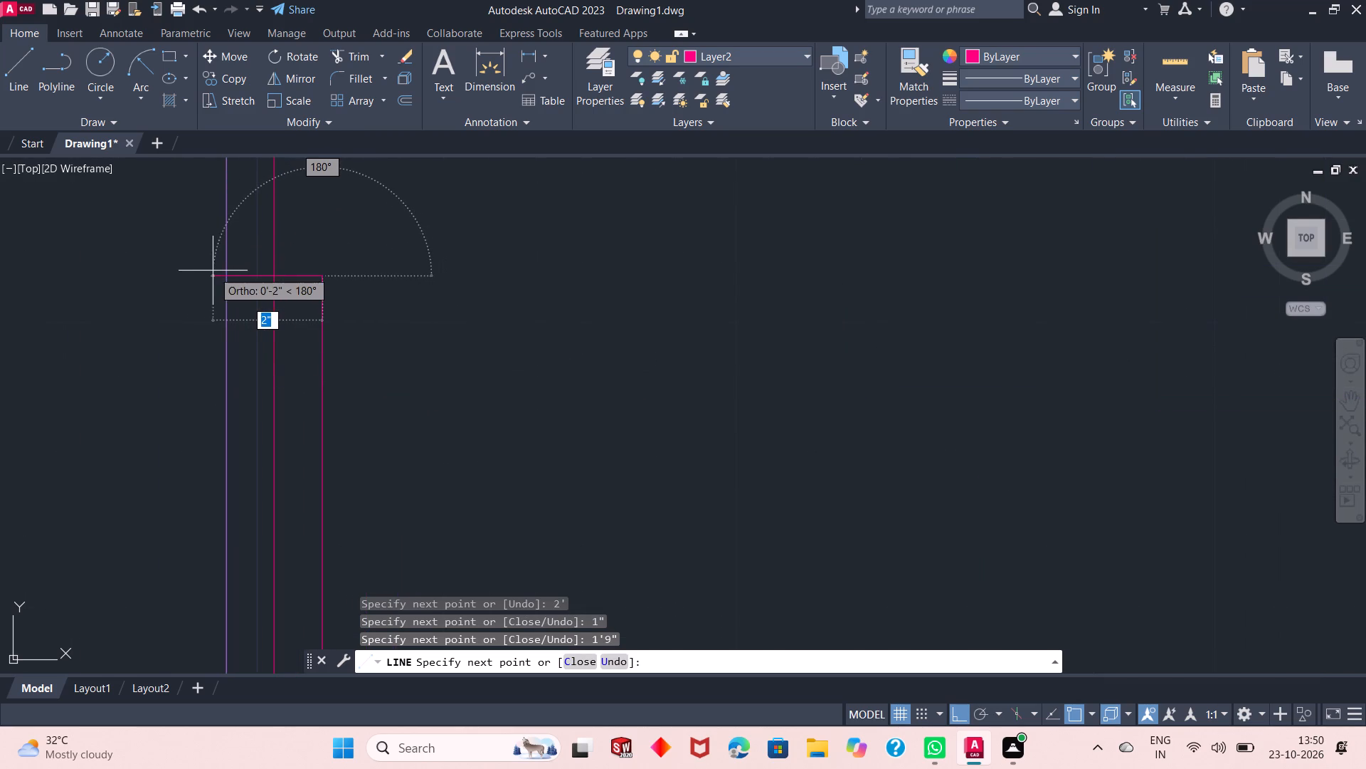
pyautogui.click(223, 278)
pyautogui.rightClick(427, 234)
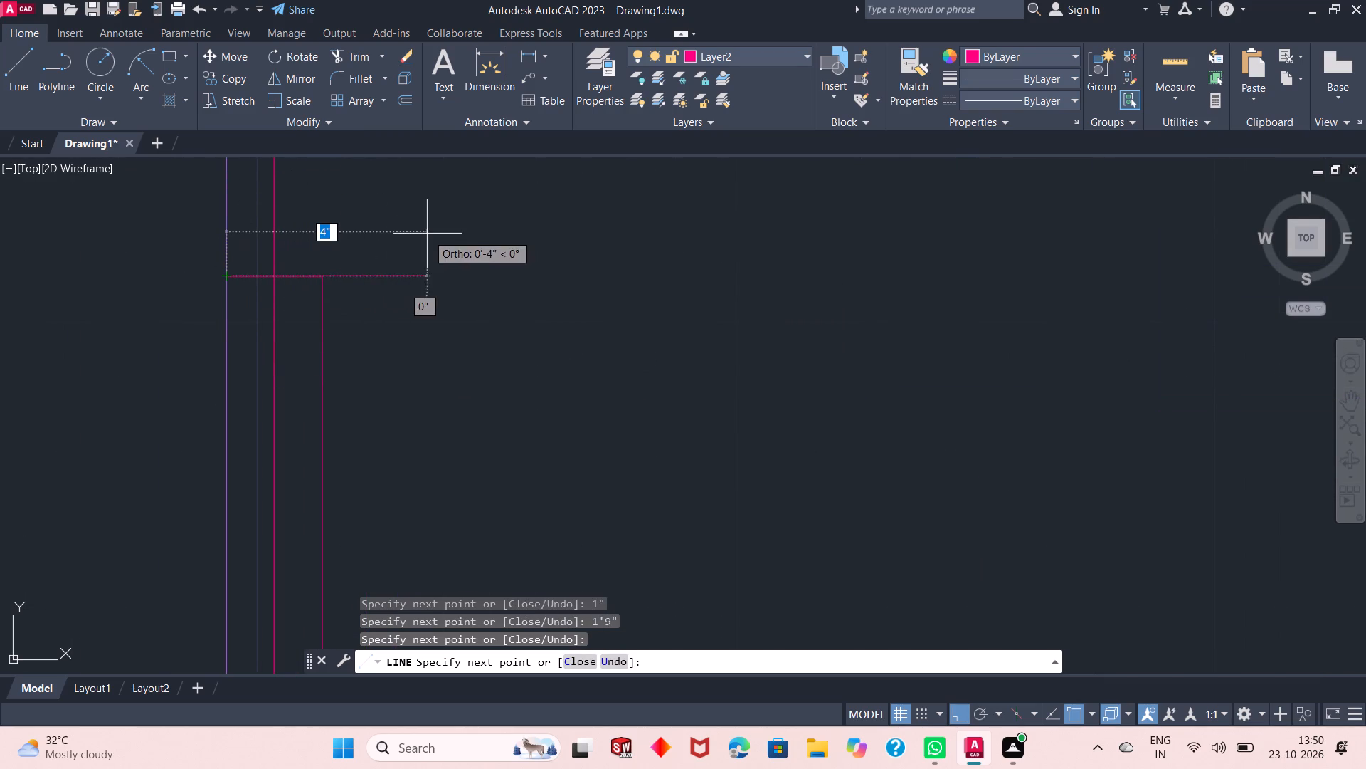
pyautogui.click(446, 244)
pyautogui.scroll(-3, 257, 336)
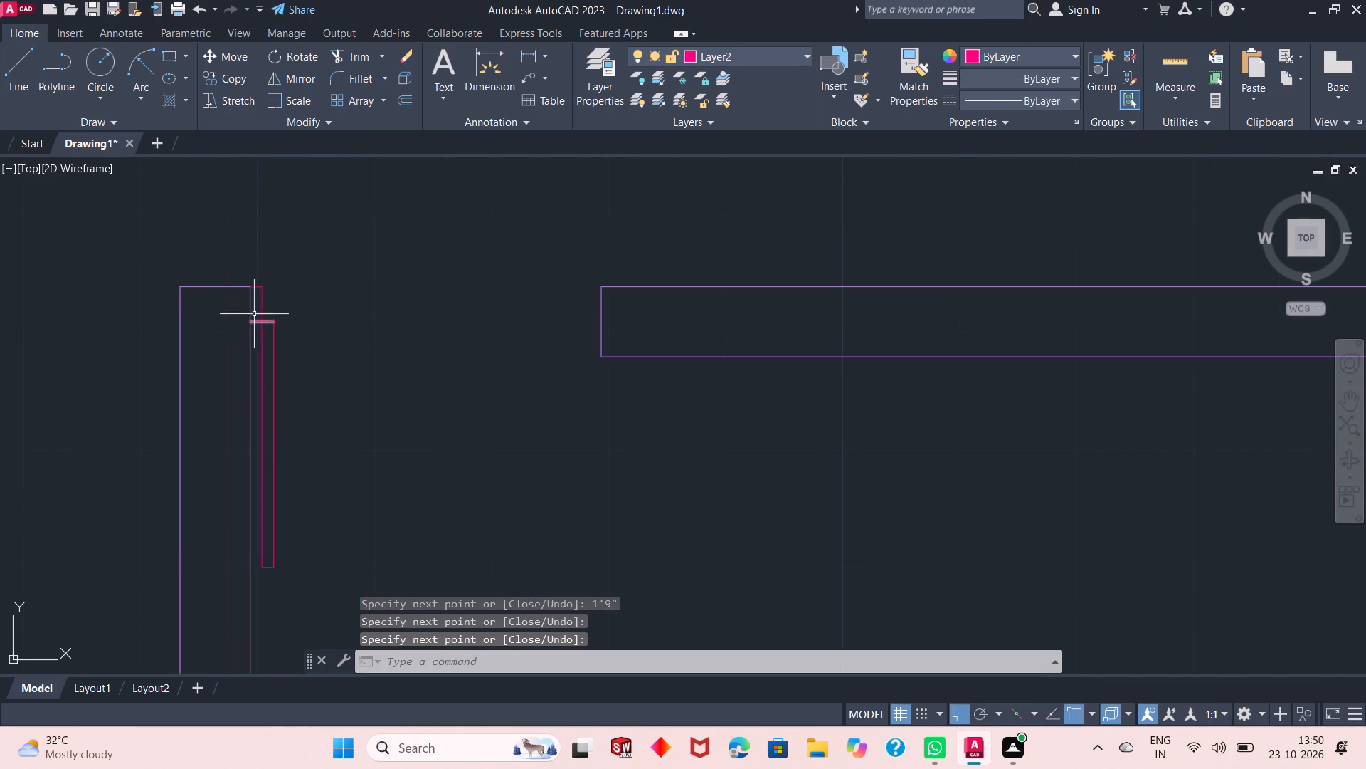
# Draw a 1" jamb line leftward from the horizontal wall's upper left corner, across the doorway from the new leaf.
pyautogui.click(14, 75)
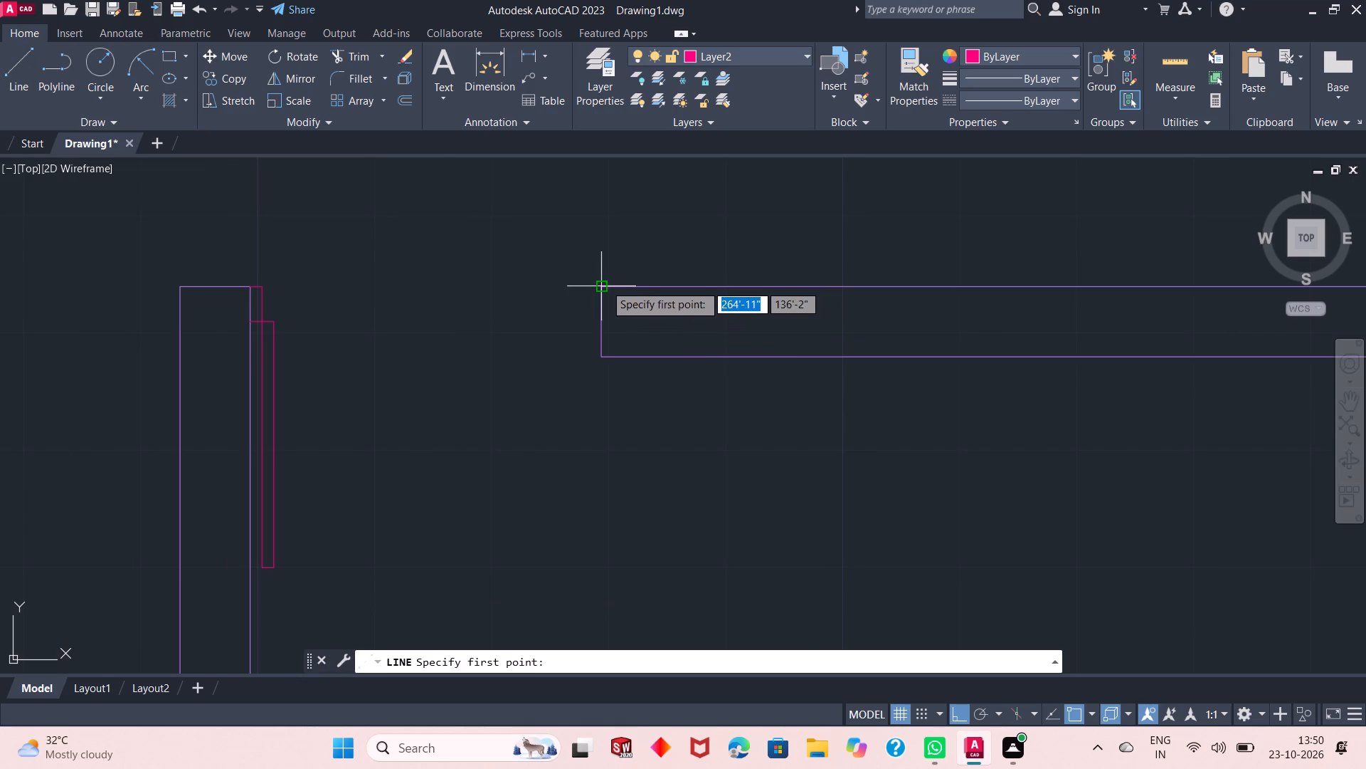
pyautogui.click(605, 287)
pyautogui.write('1"')
pyautogui.press('Return')
pyautogui.press('Return')
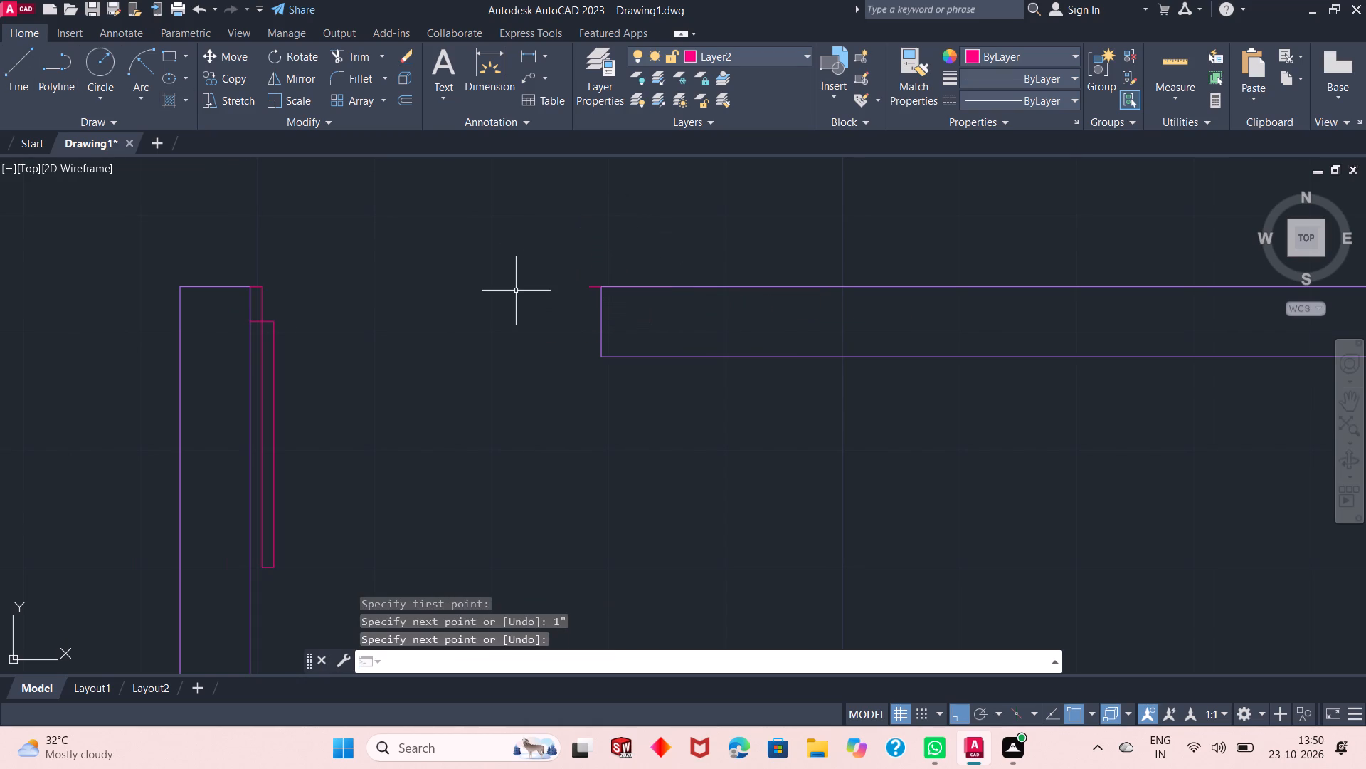
# Draw the swing arc from the leaf's lower outer corner to the 1" jamb line's end with a 2' radius.
pyautogui.click(144, 62)
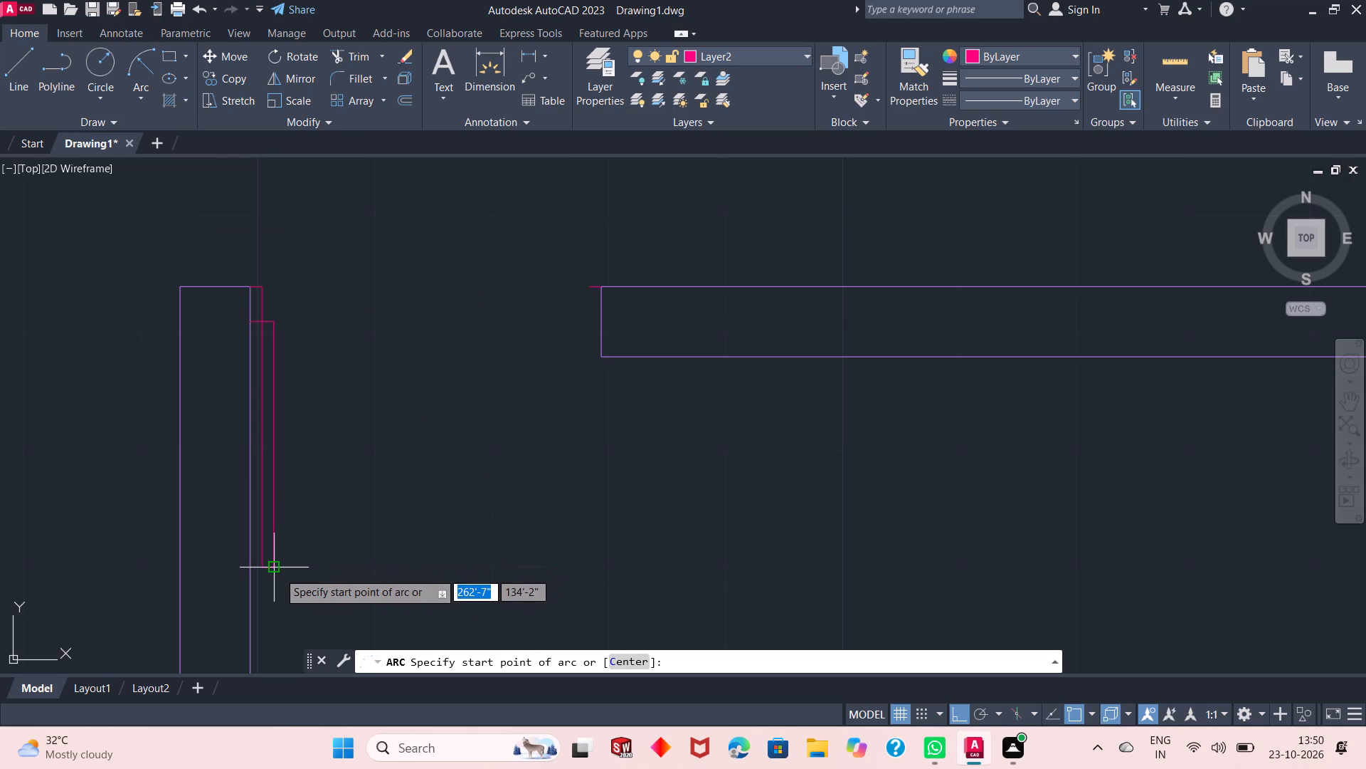
pyautogui.click(278, 572)
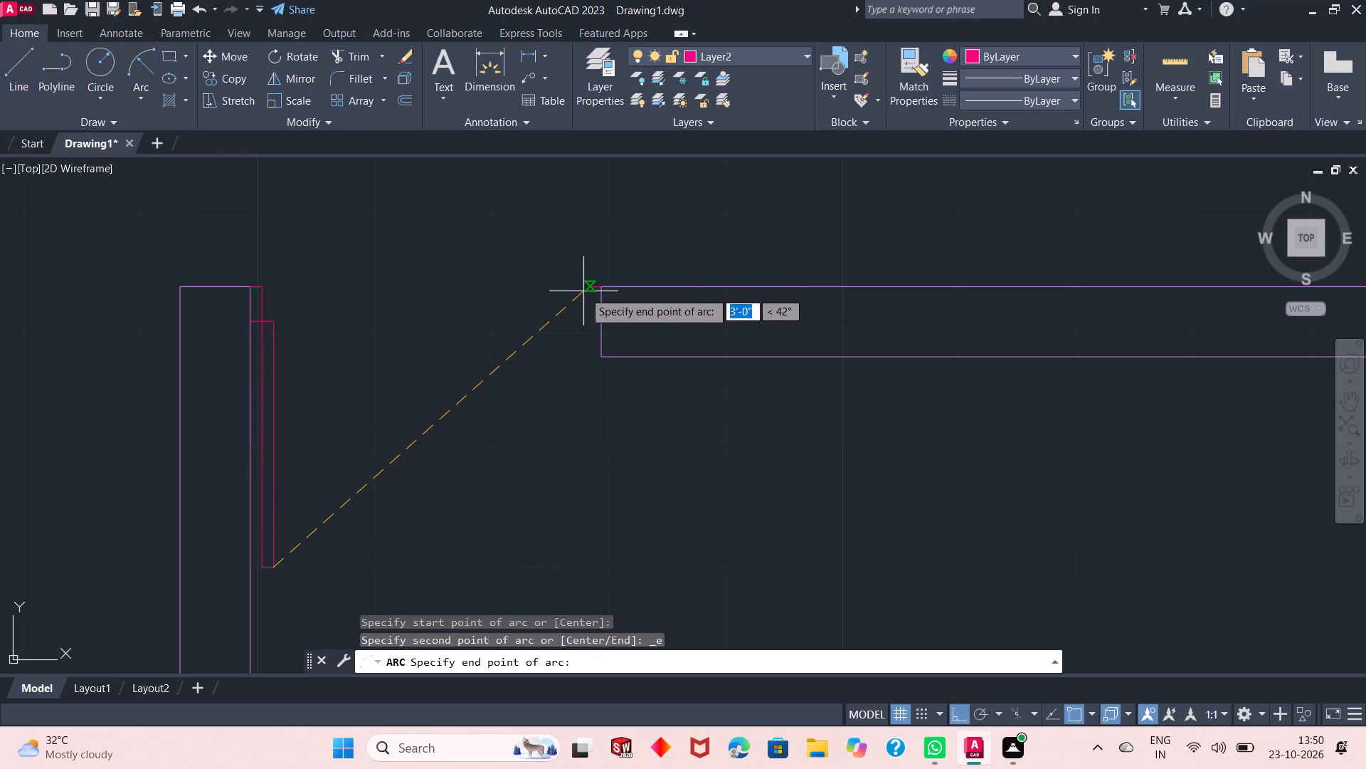
pyautogui.click(589, 290)
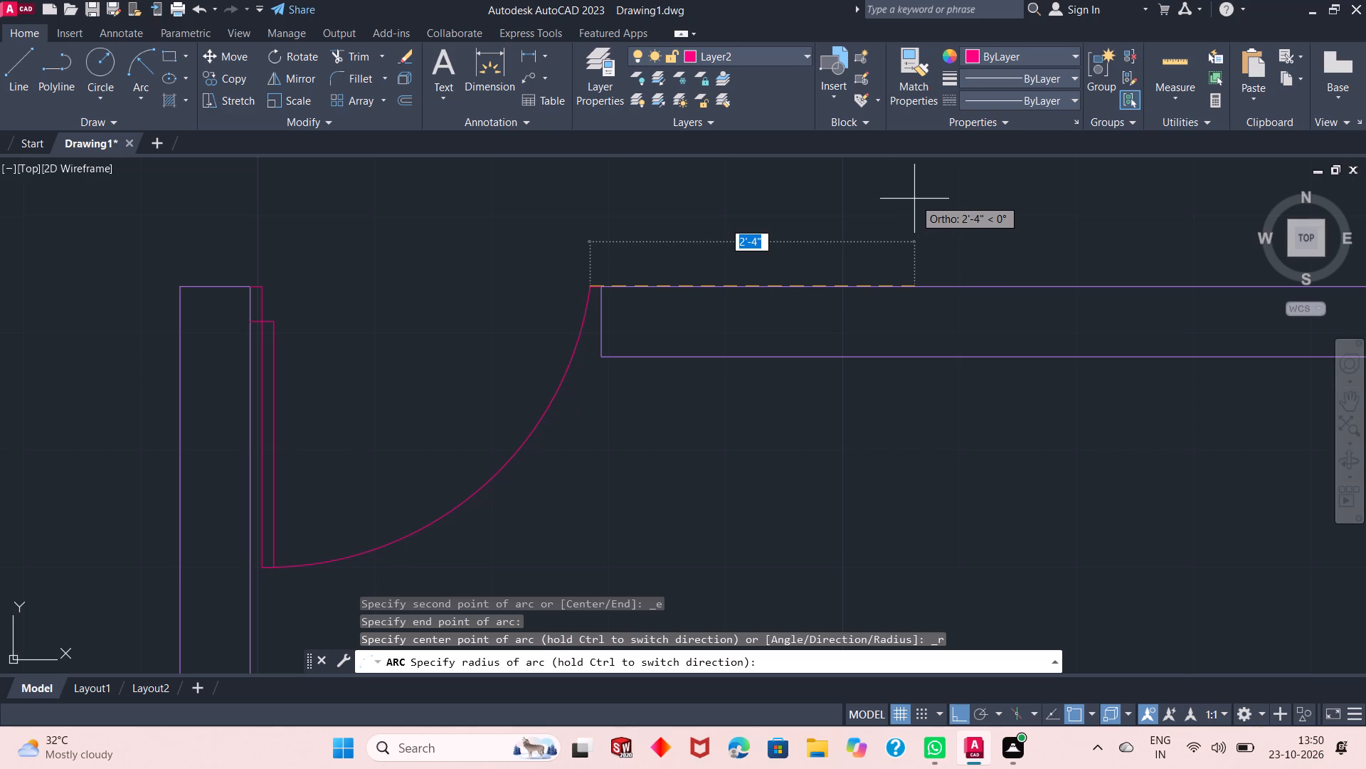
pyautogui.press('2')
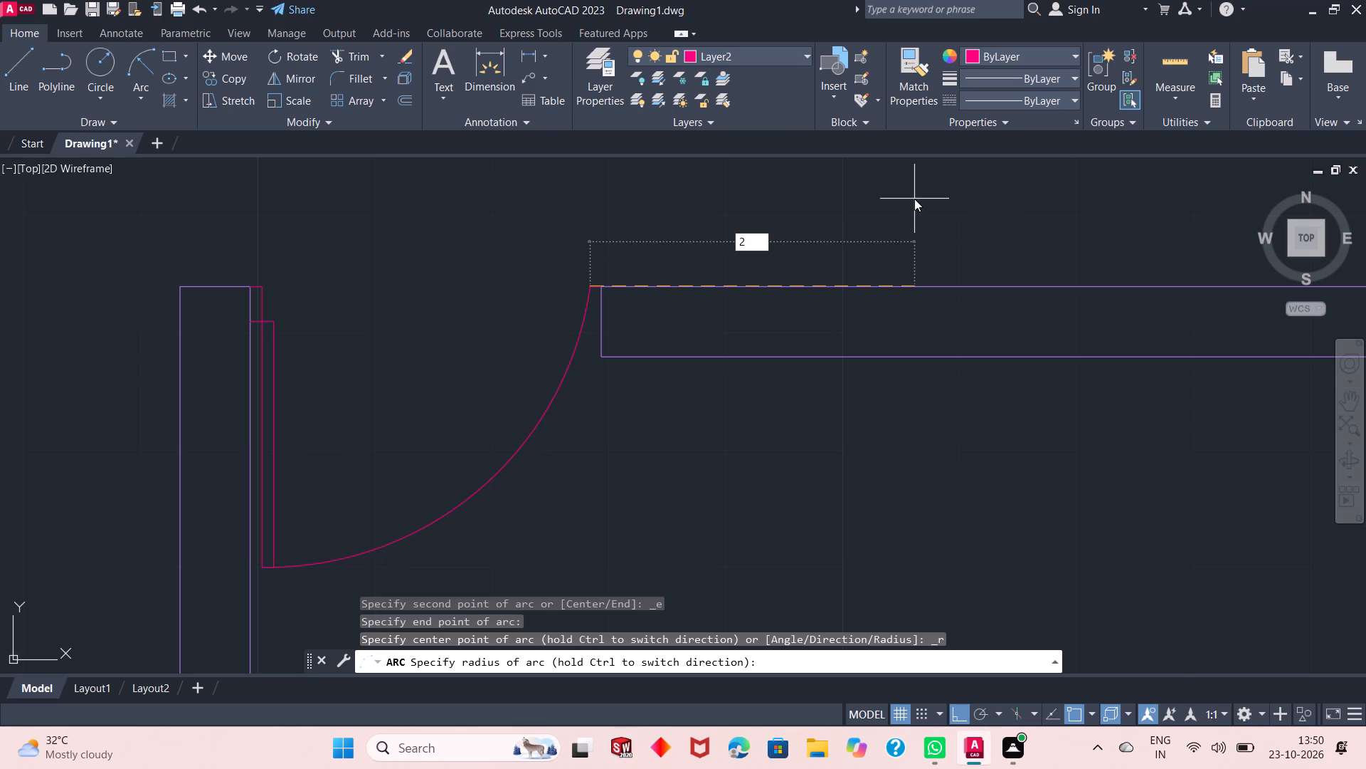
pyautogui.press("'")
pyautogui.press('Return')
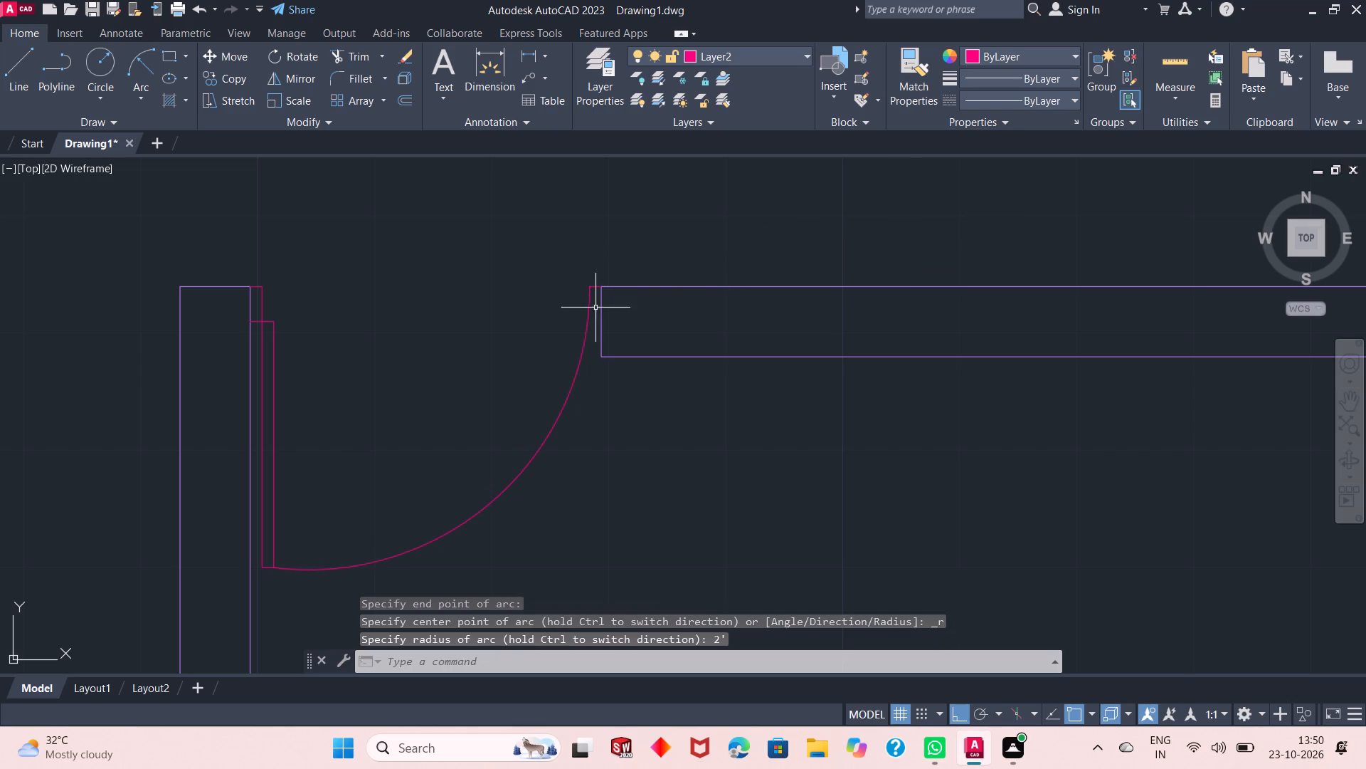
# From the lower right corner of the lower left-hand horizontal wall's open end, draw door-leaf lines 1" right, 2' up and 1" right.
pyautogui.scroll(-4, 401, 324)
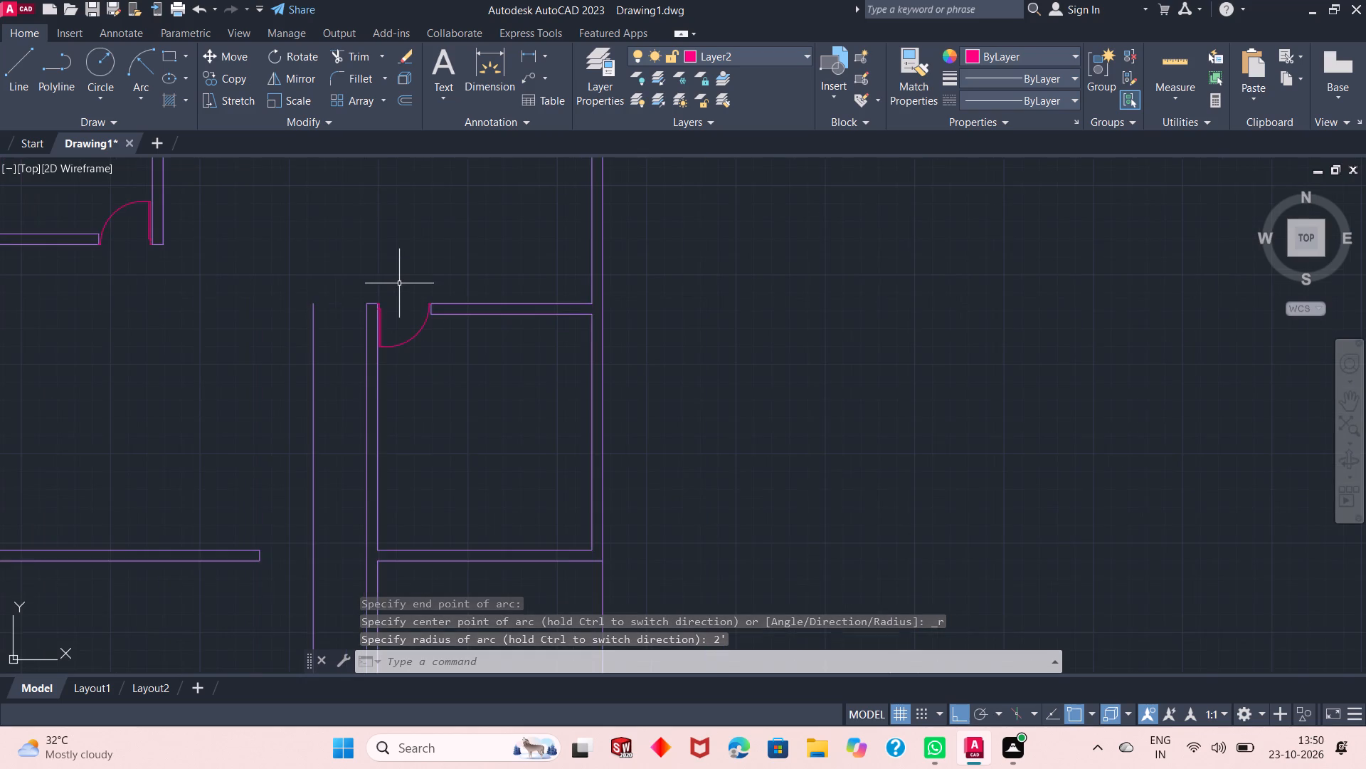
pyautogui.scroll(-1, 399, 283)
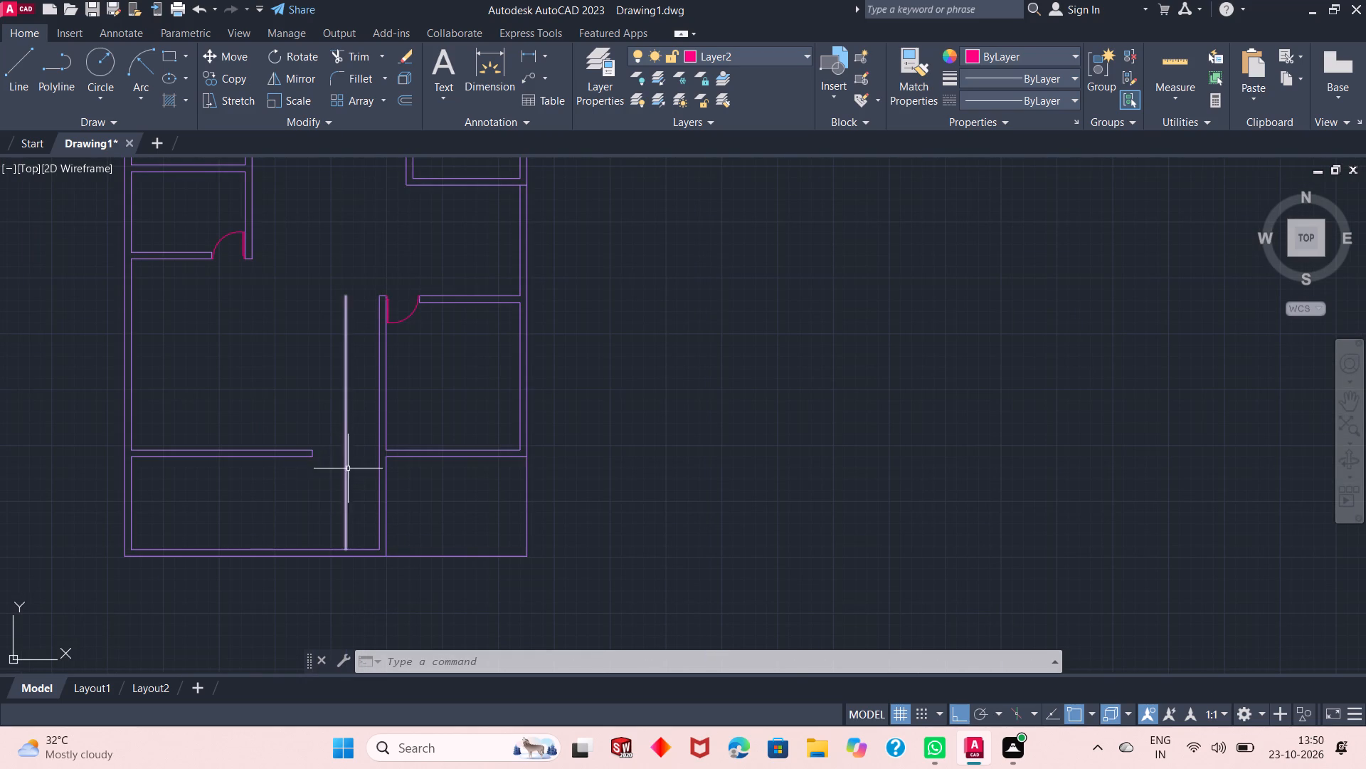
pyautogui.scroll(3, 350, 462)
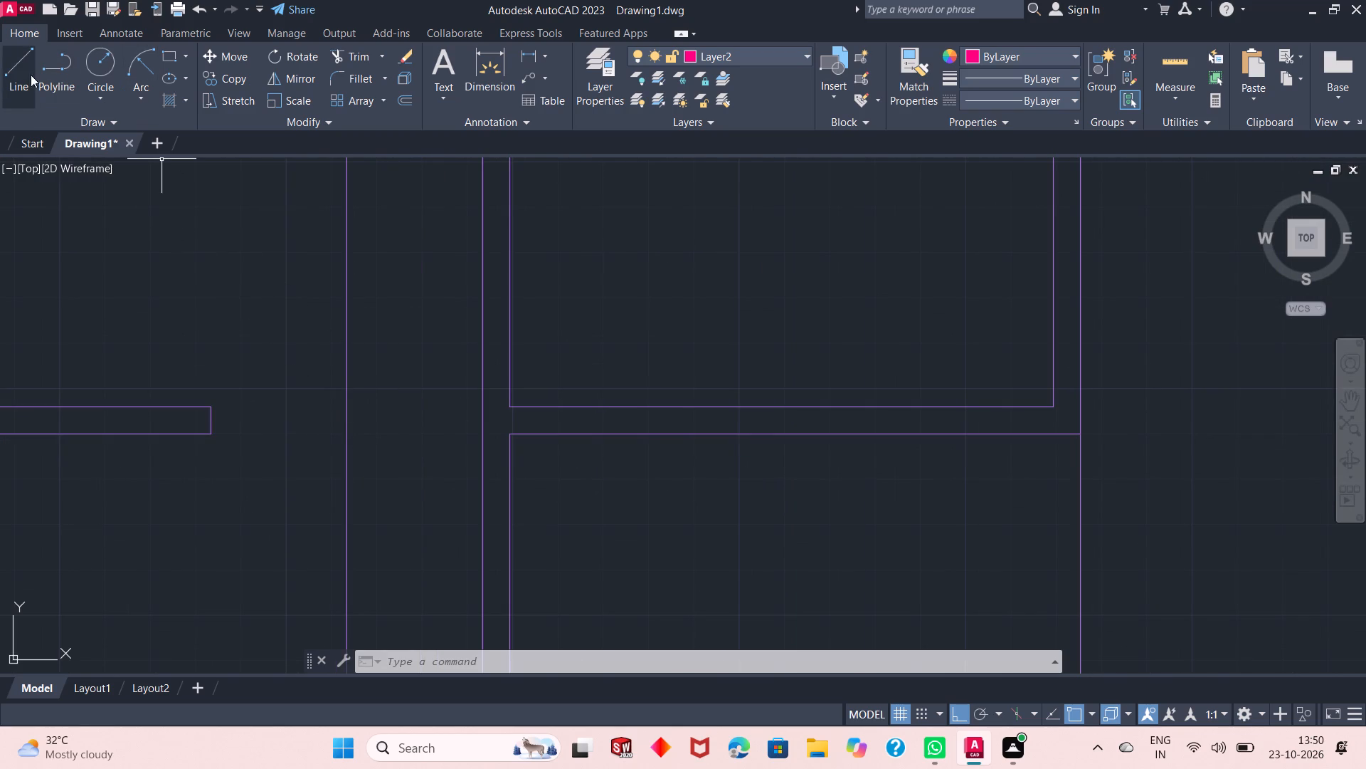
pyautogui.click(13, 70)
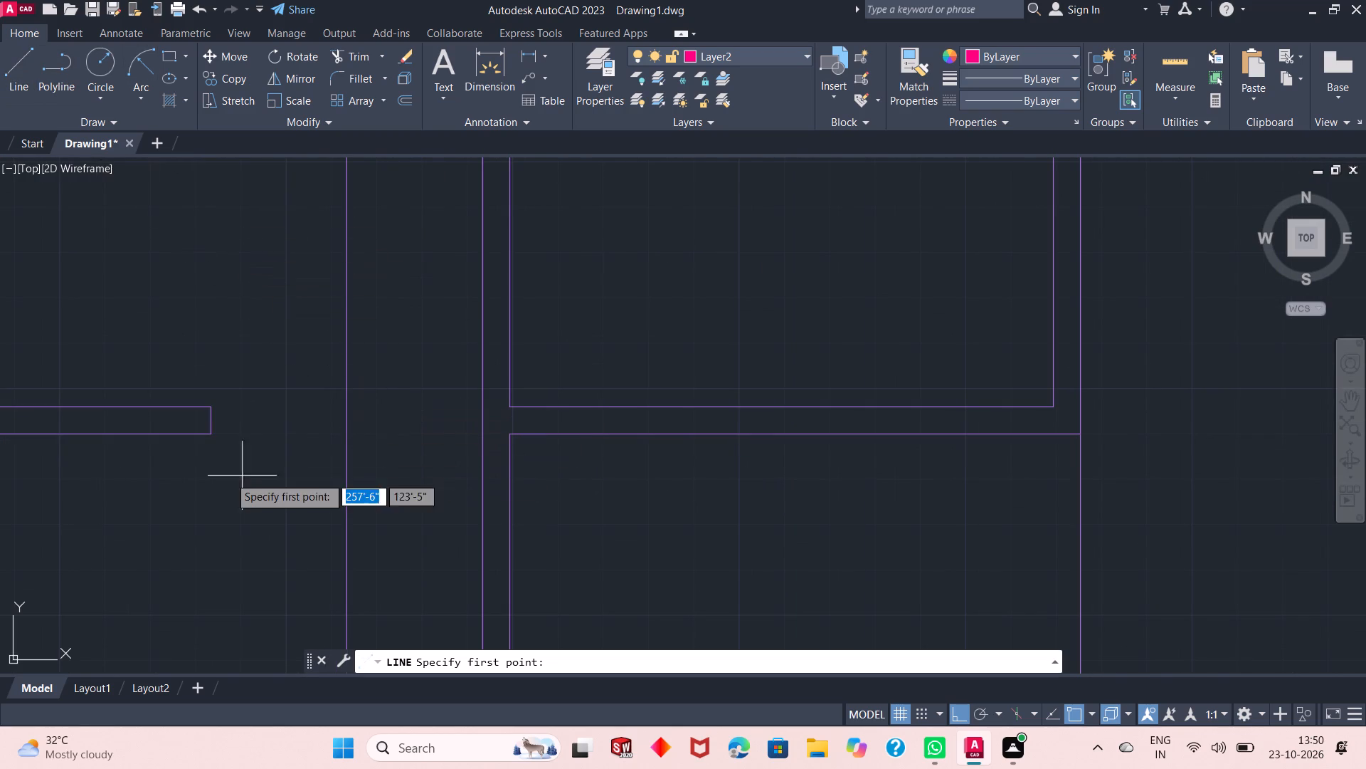
pyautogui.click(213, 434)
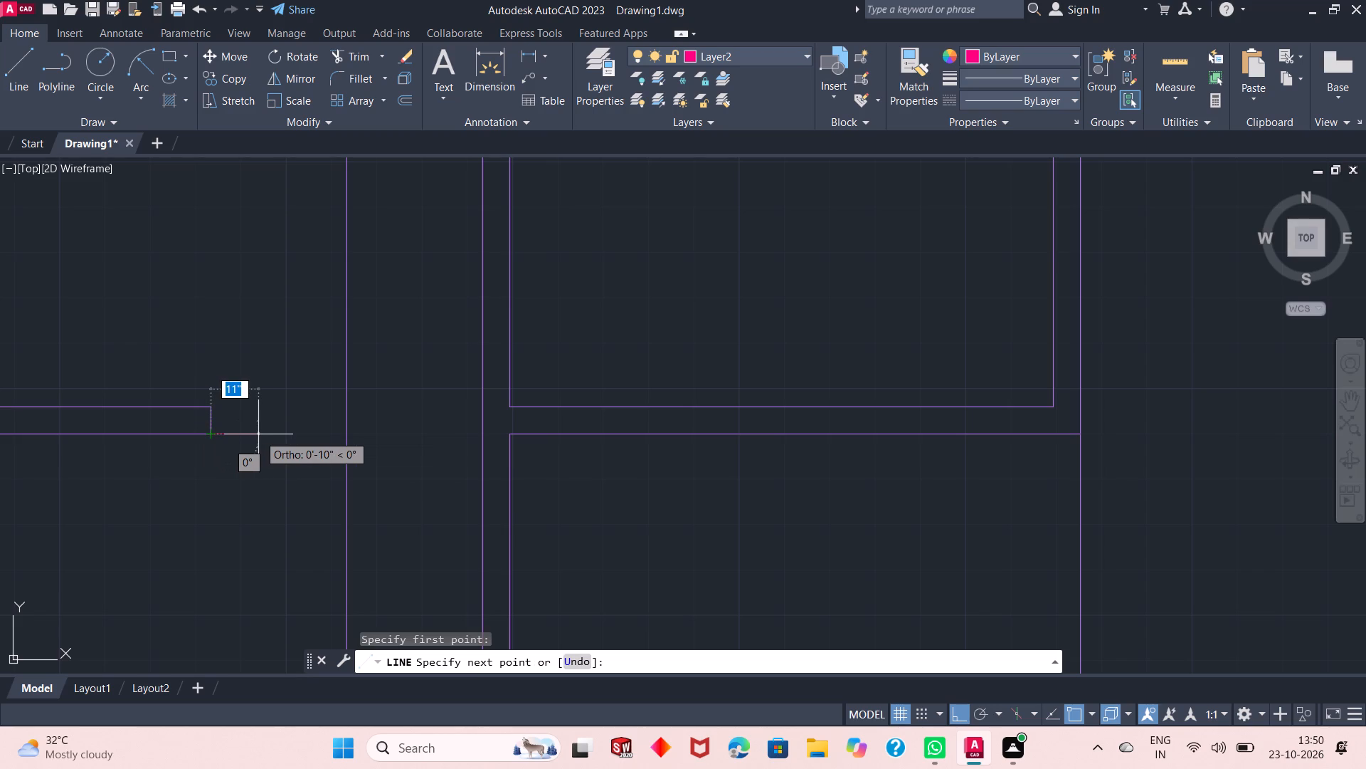
pyautogui.write('1"')
pyautogui.press('Return')
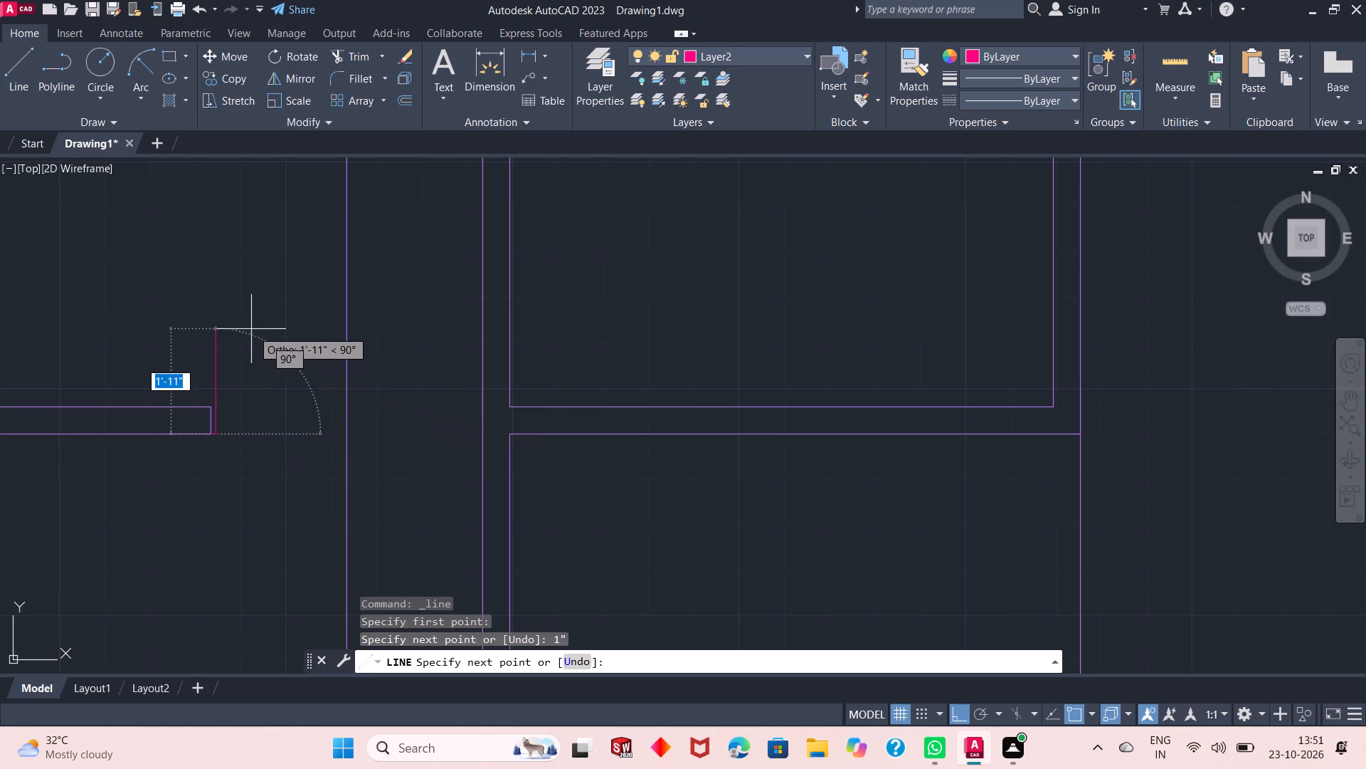
pyautogui.write("2'")
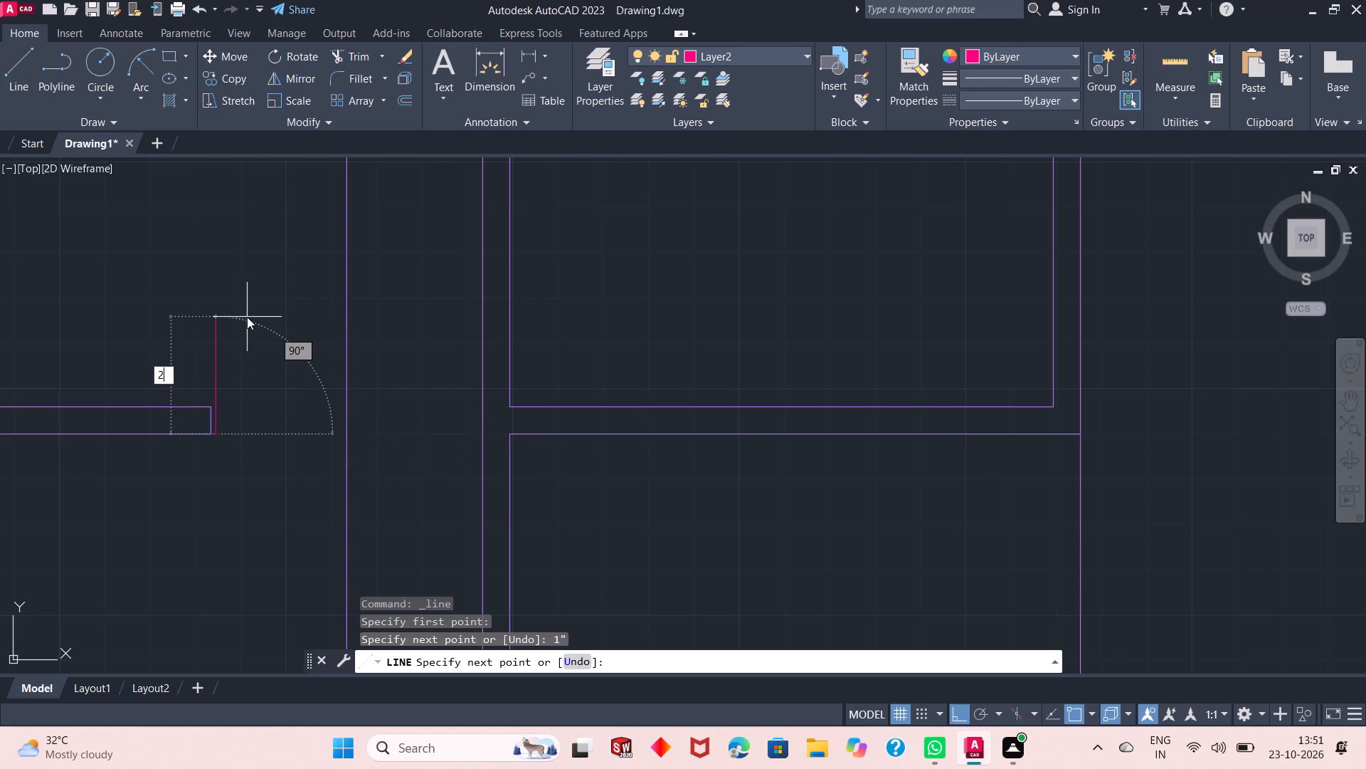
pyautogui.press('Return')
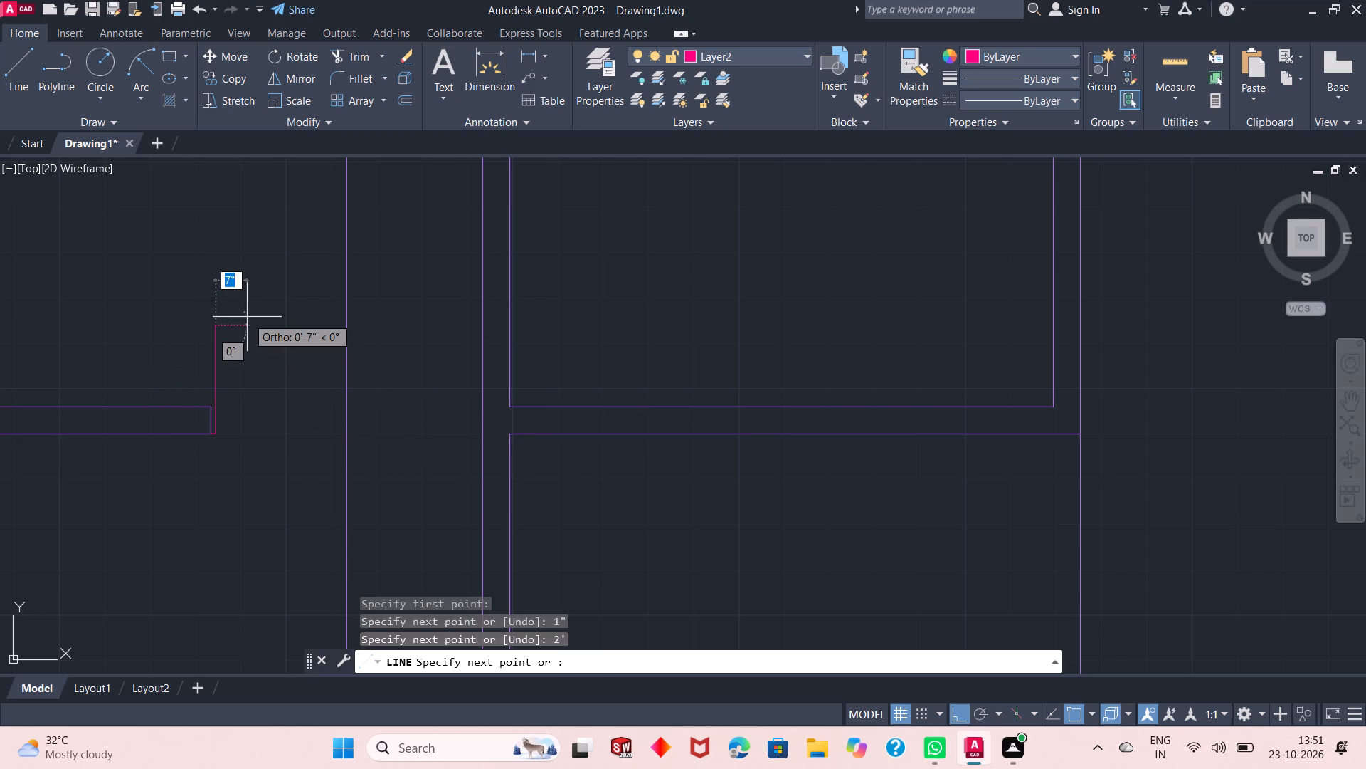
pyautogui.write('1"')
pyautogui.press('Return')
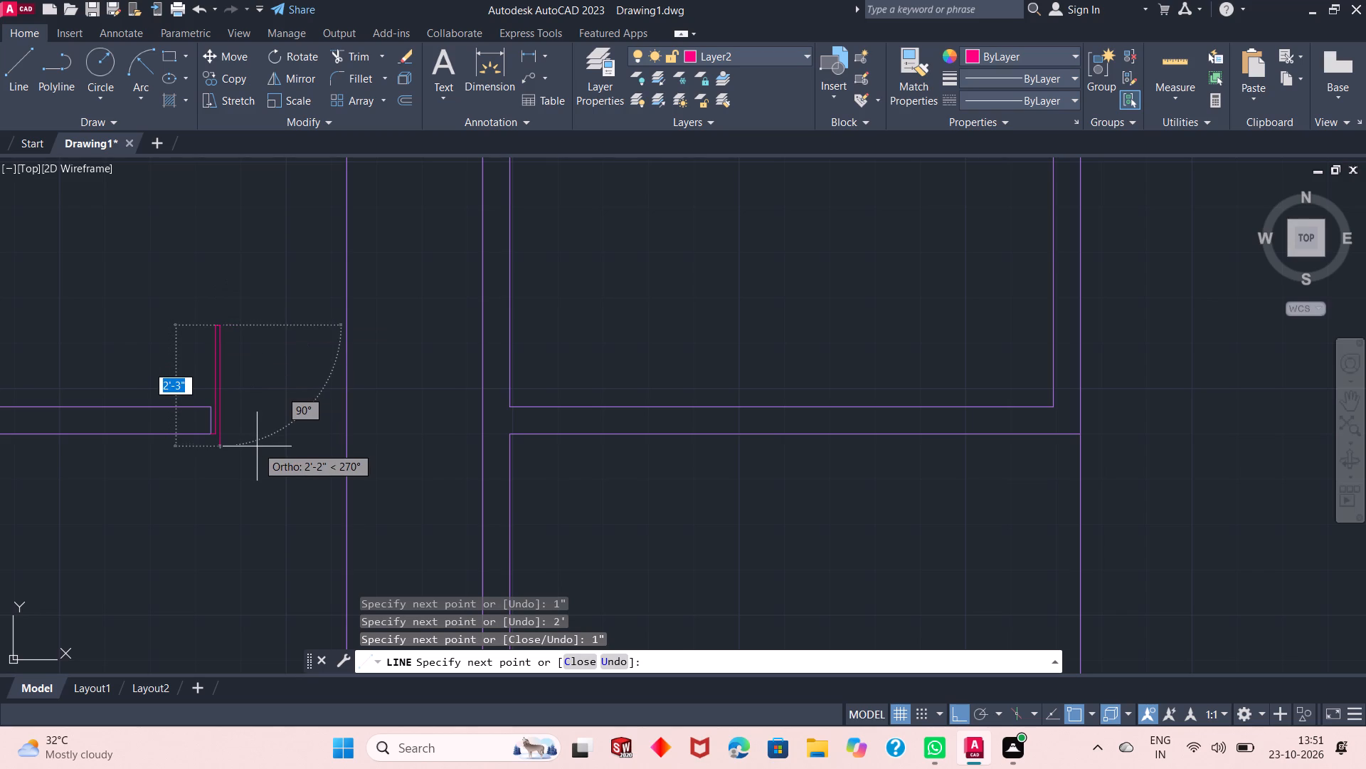
# Draw this leaf's outer edge 1'9" downward, connect it horizontally to the wall's end face, and finish the outline.
pyautogui.write("1'9")
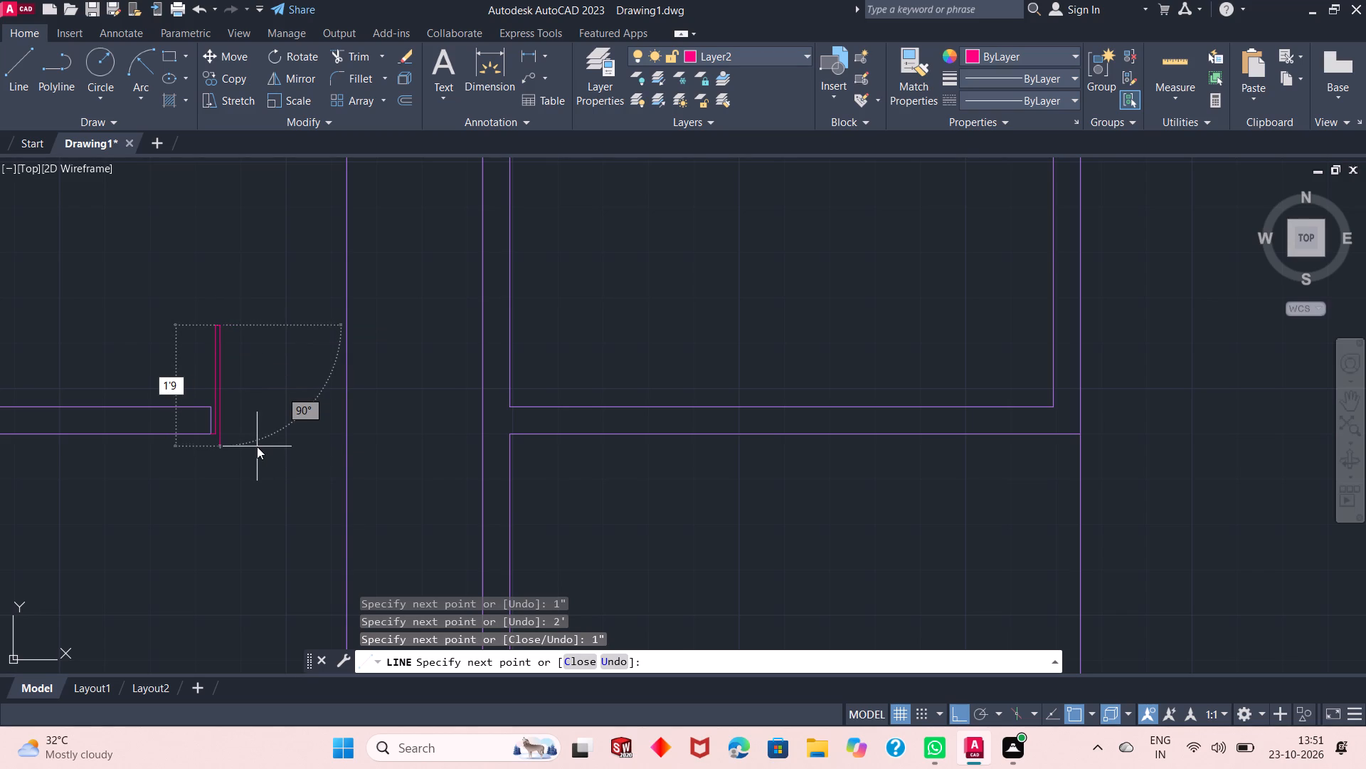
pyautogui.hotkey('shift', '"')
pyautogui.press('Return')
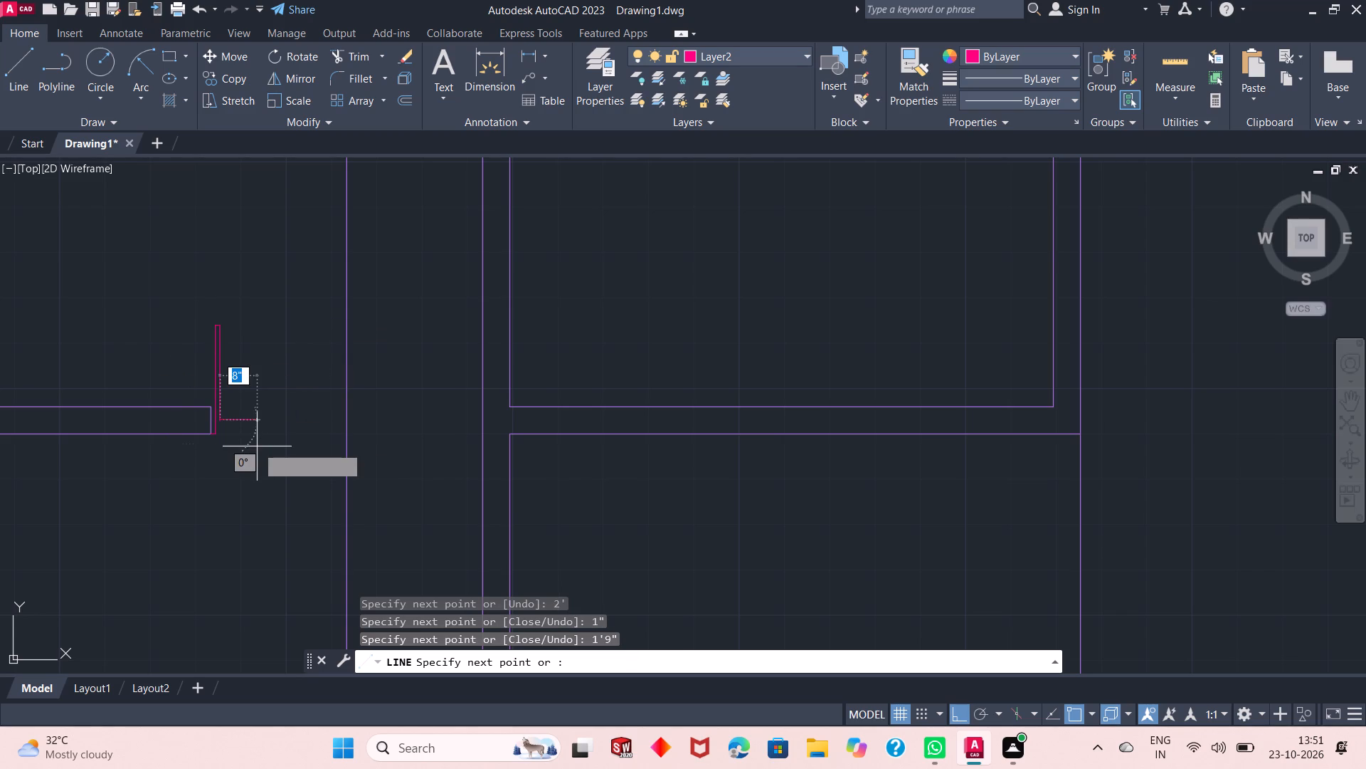
pyautogui.scroll(2, 234, 449)
pyautogui.click(173, 379)
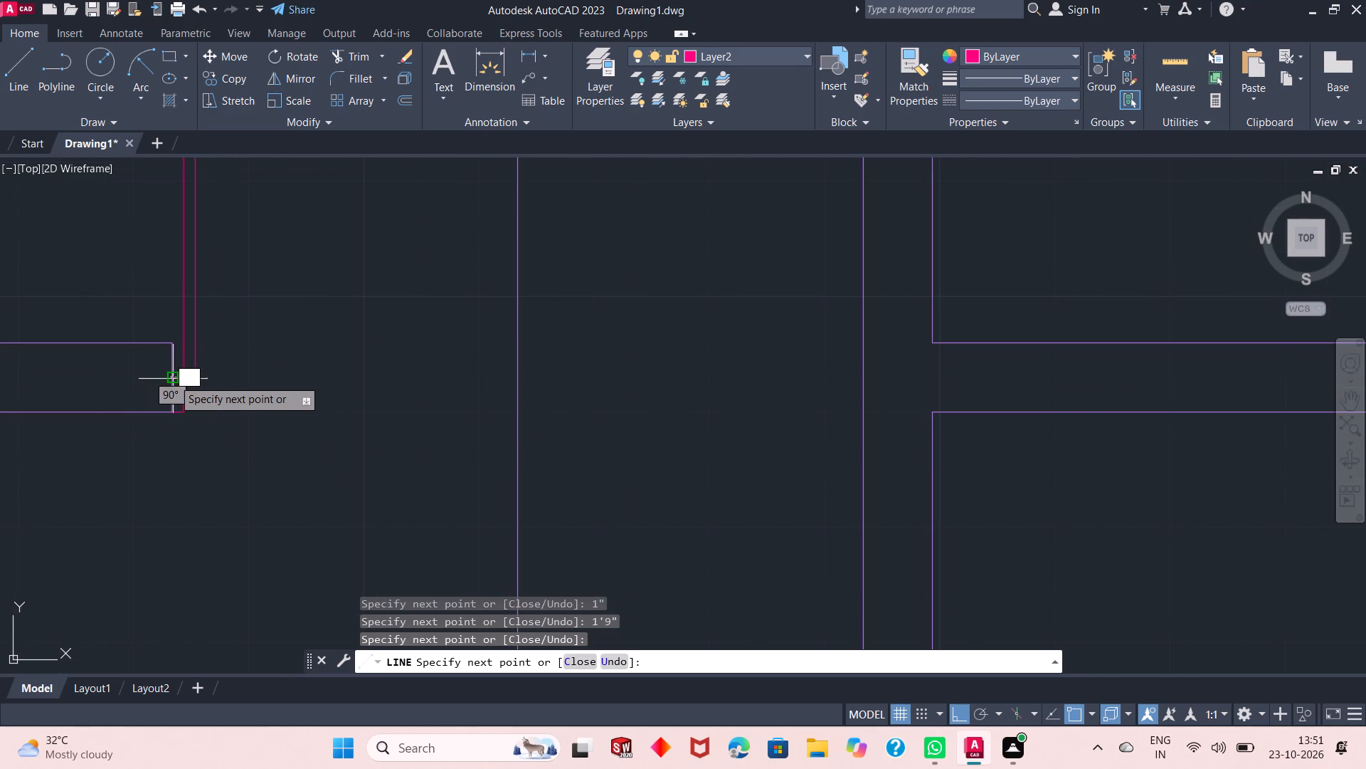
pyautogui.rightClick(292, 355)
pyautogui.click(321, 361)
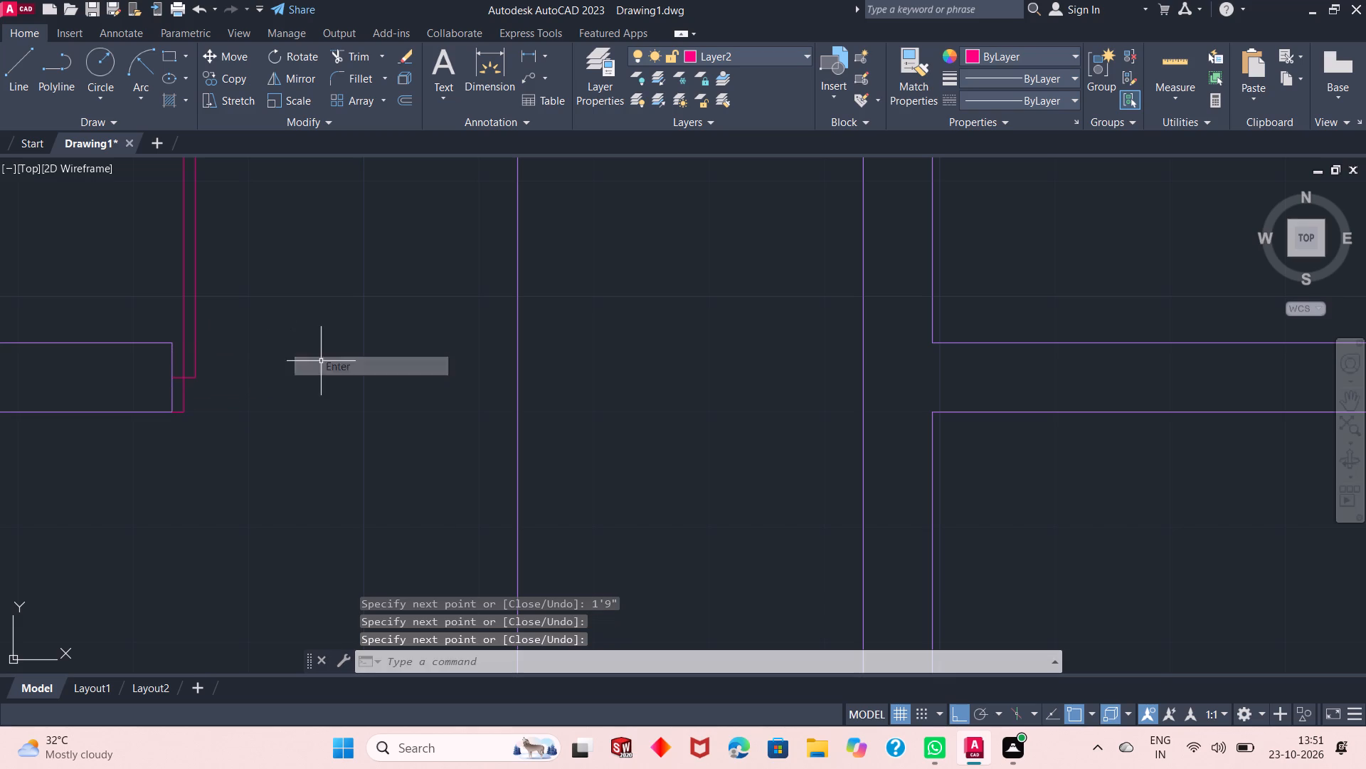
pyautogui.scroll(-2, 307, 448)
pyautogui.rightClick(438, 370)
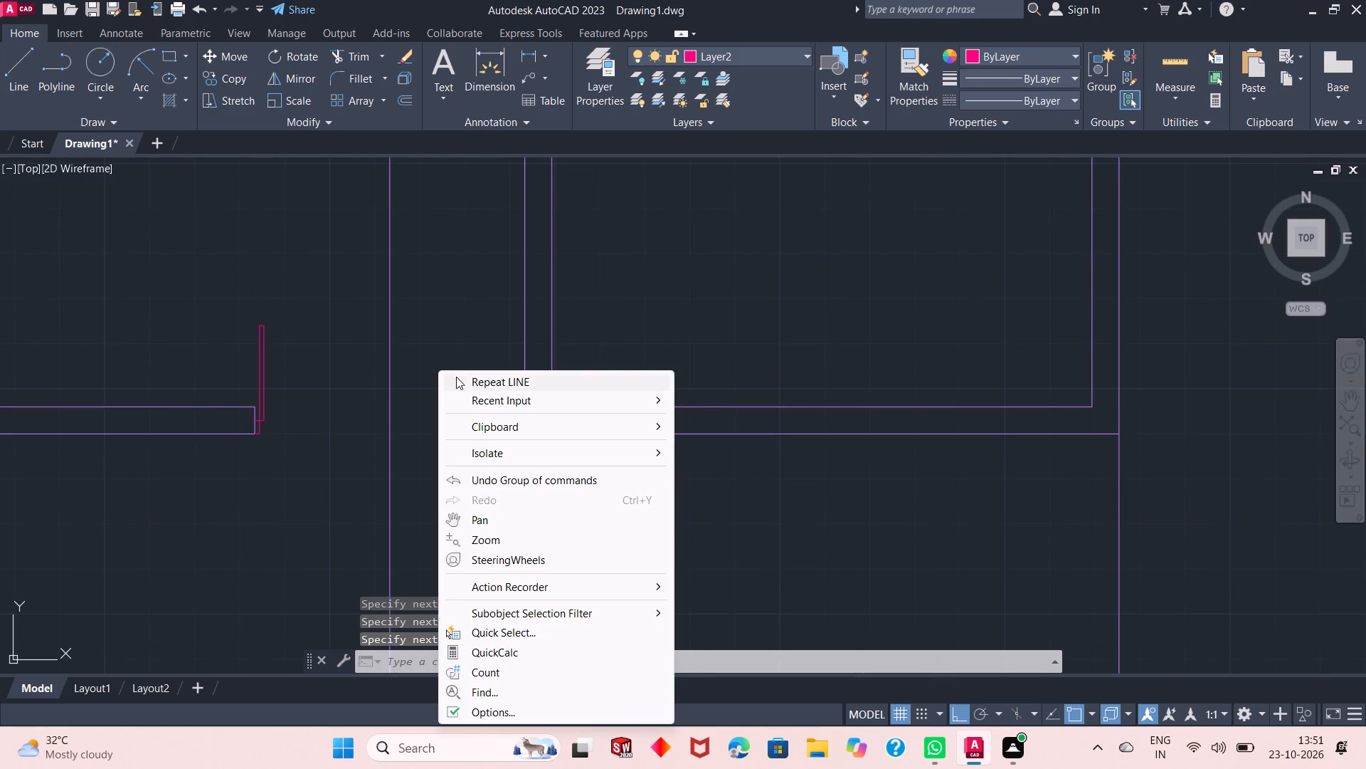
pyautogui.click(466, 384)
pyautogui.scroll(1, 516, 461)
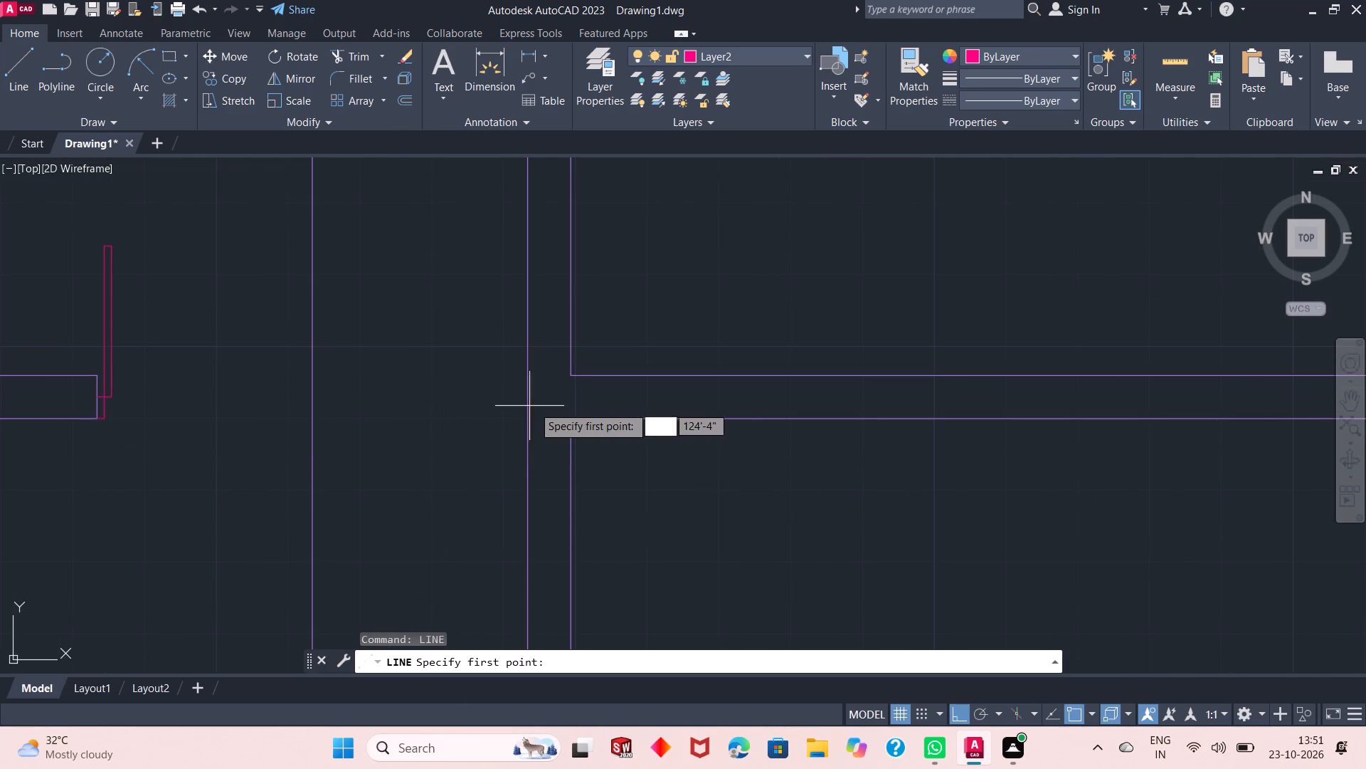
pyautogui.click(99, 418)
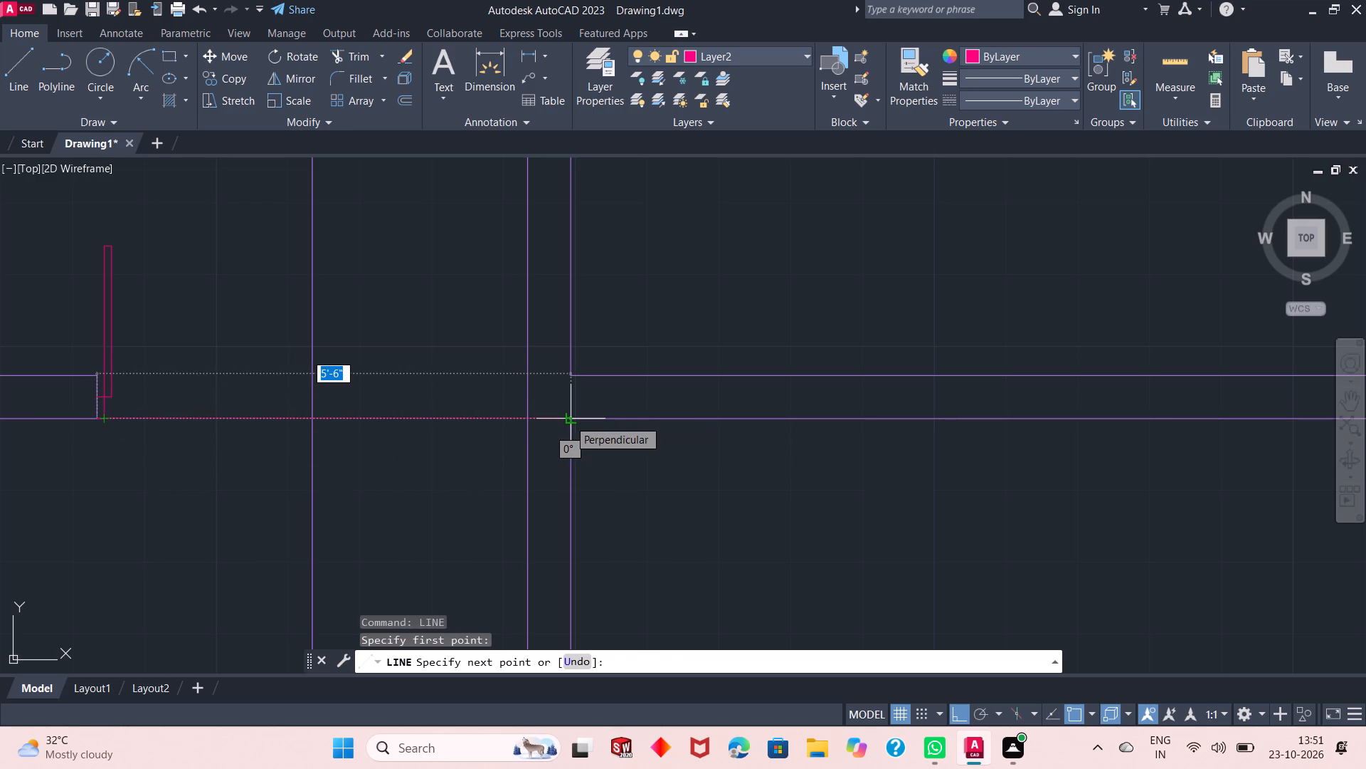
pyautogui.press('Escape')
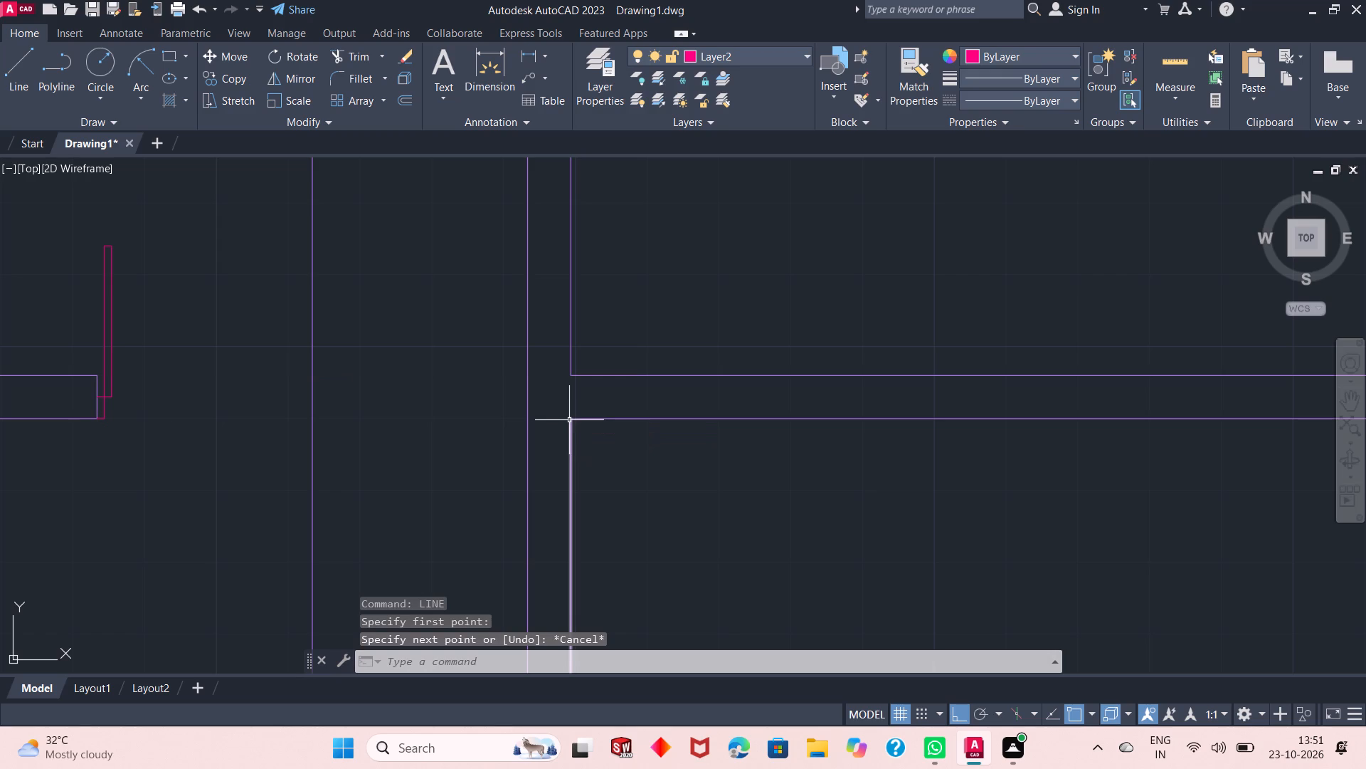
# From the lower right-hand room's upper left corner, draw lines across to the vertical wall's left face, 1" left, 2' up and 1" left.
pyautogui.rightClick(569, 420)
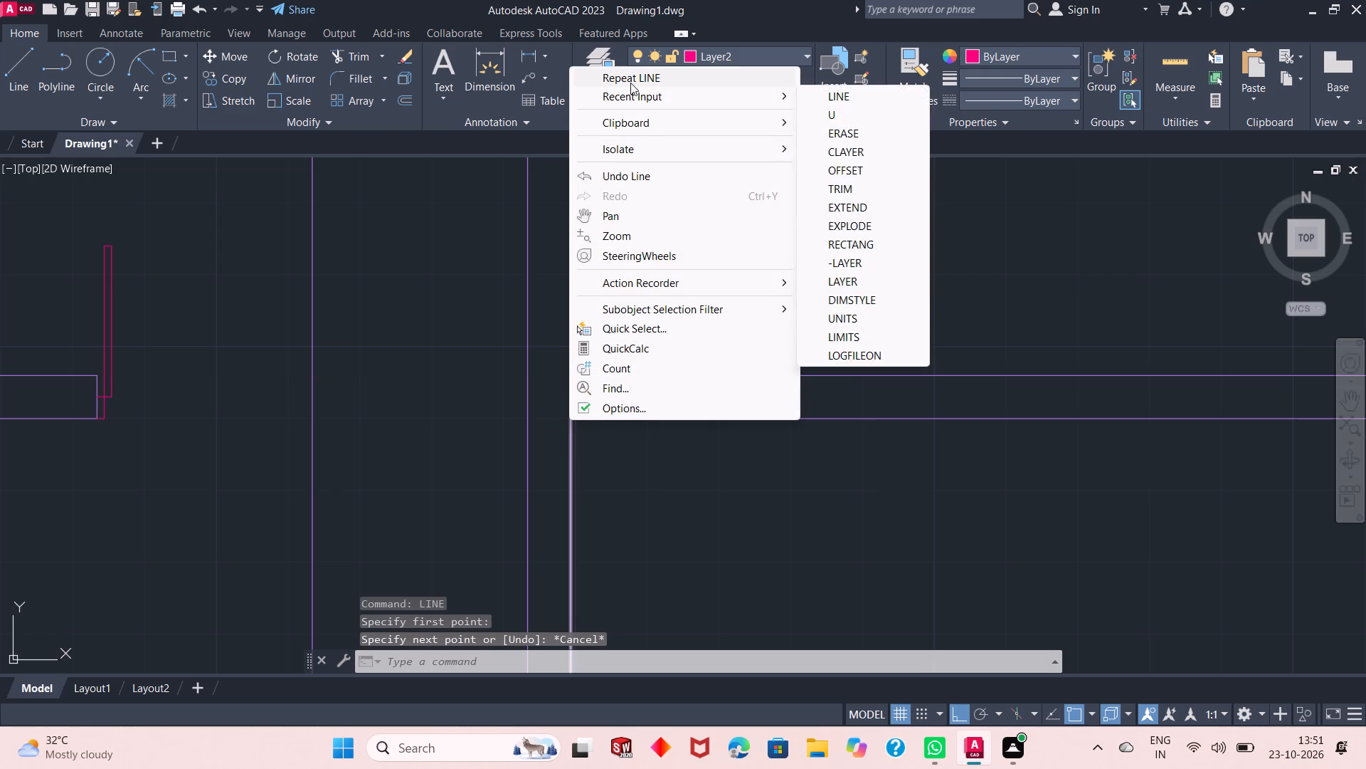
pyautogui.click(630, 83)
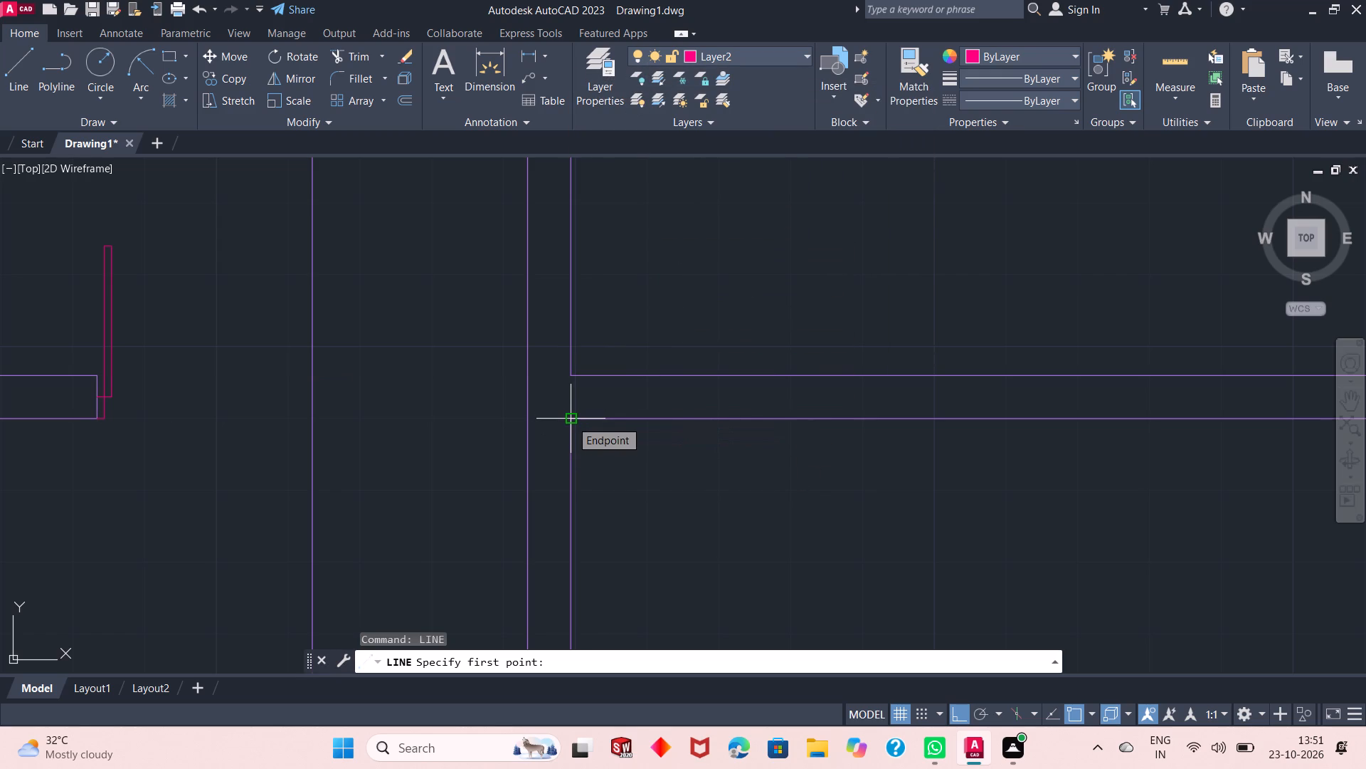
pyautogui.click(571, 420)
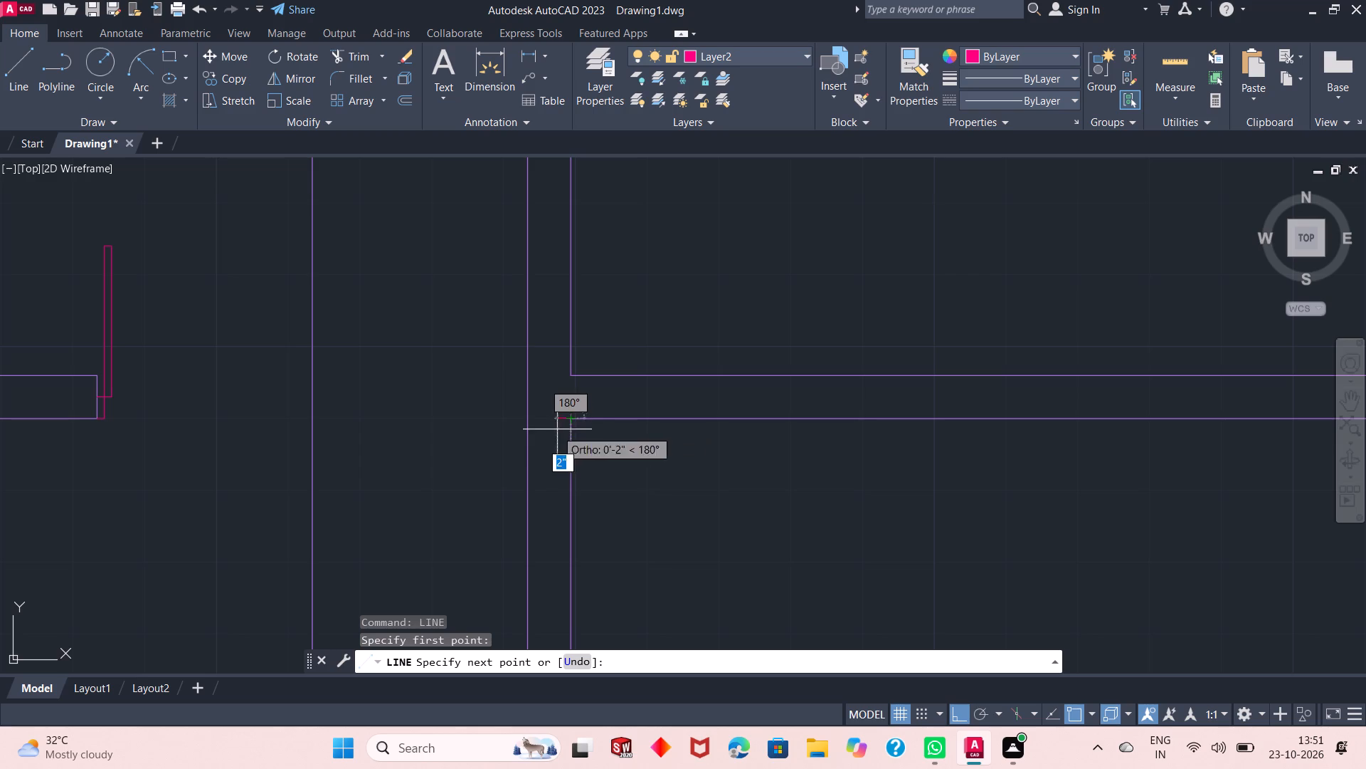
pyautogui.click(530, 422)
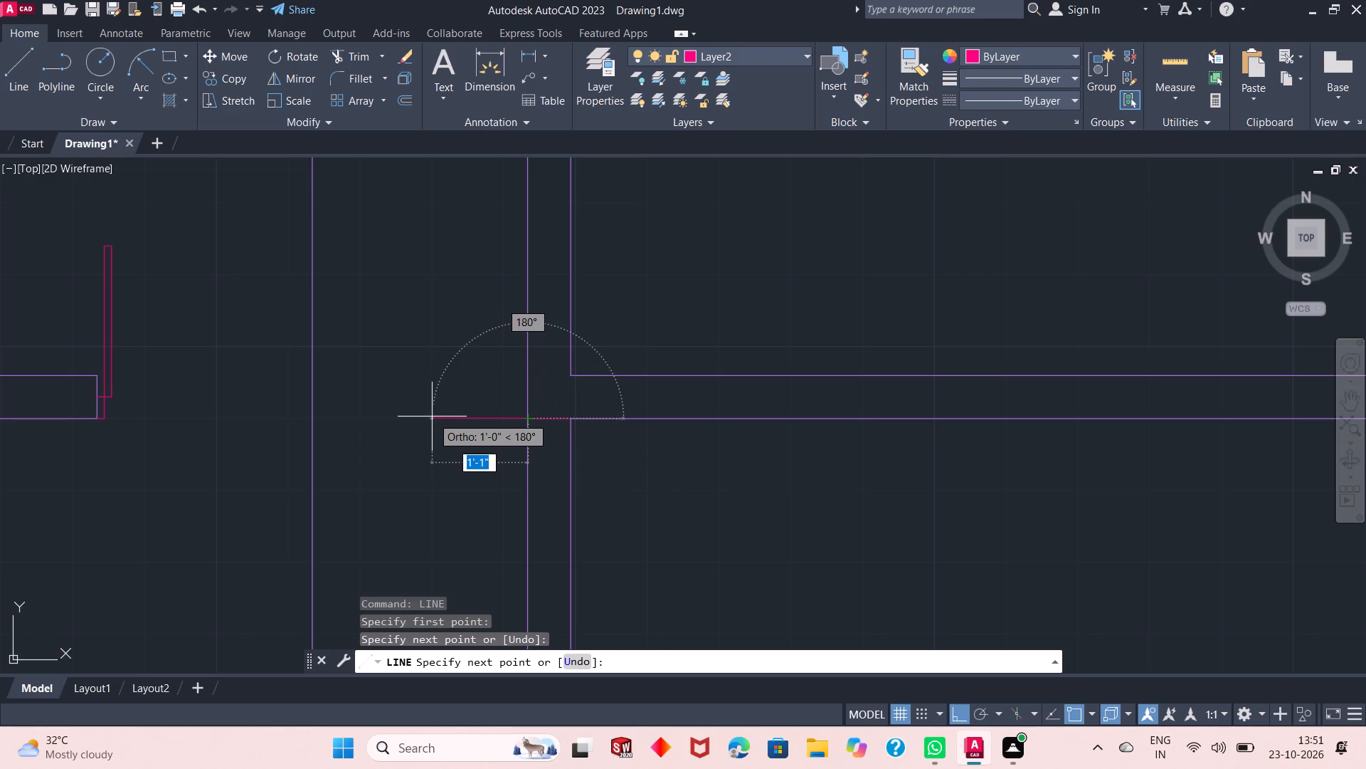
pyautogui.write('1"')
pyautogui.press('Return')
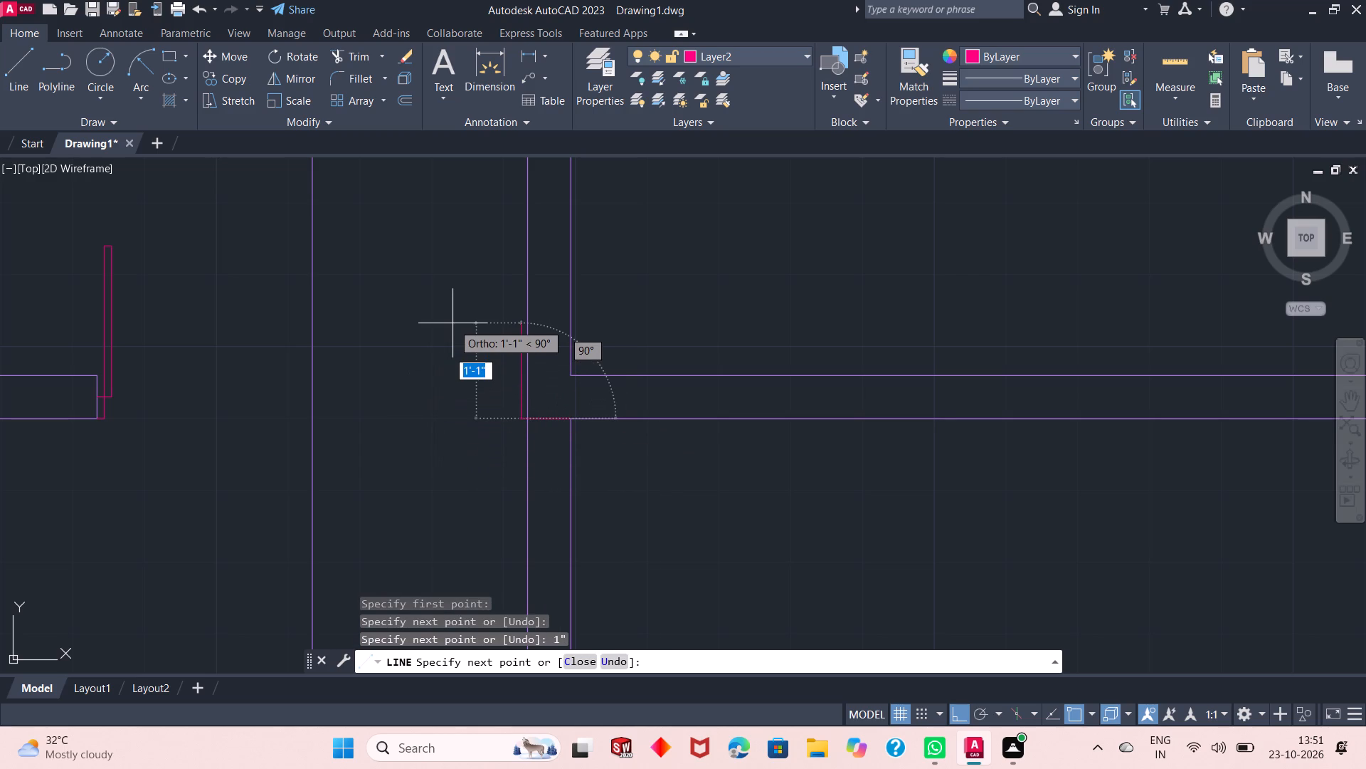
pyautogui.write("2'")
pyautogui.press('Return')
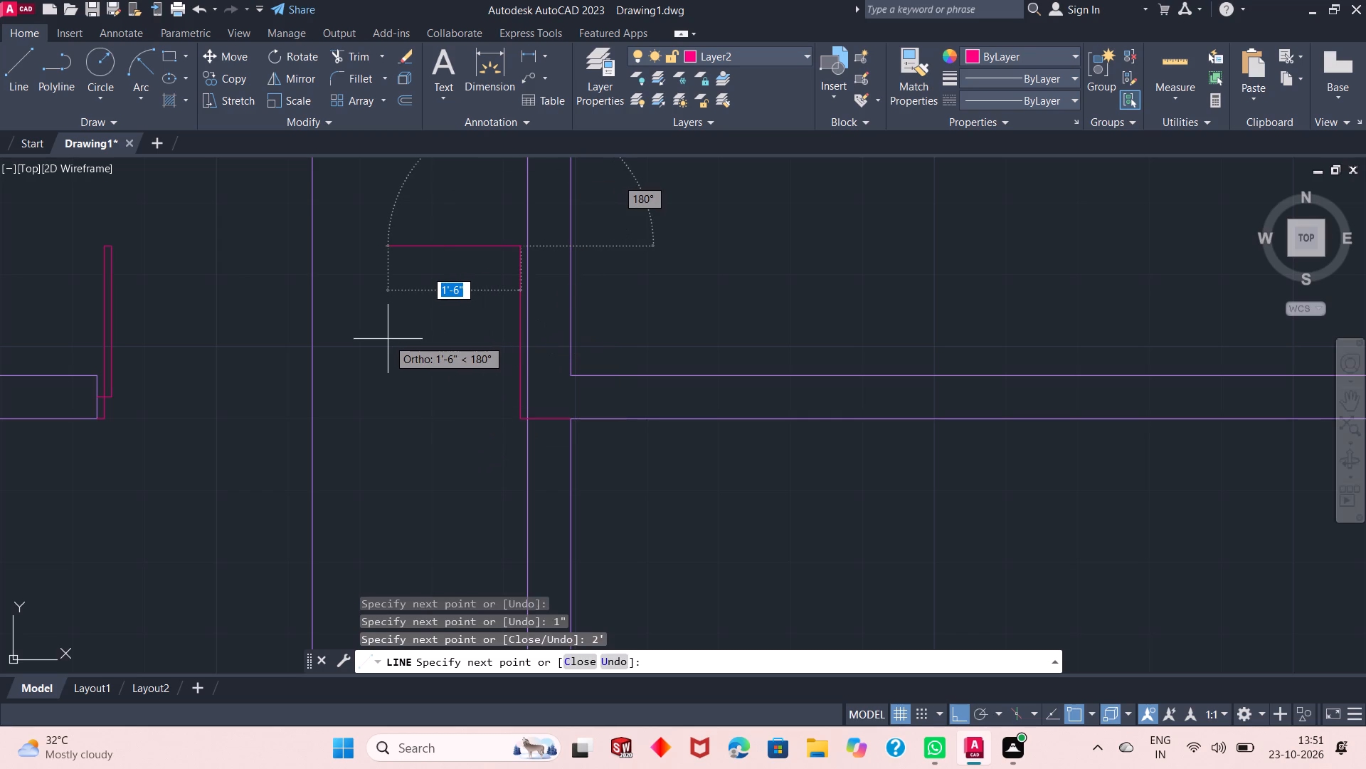
pyautogui.write('1"')
pyautogui.press('Return')
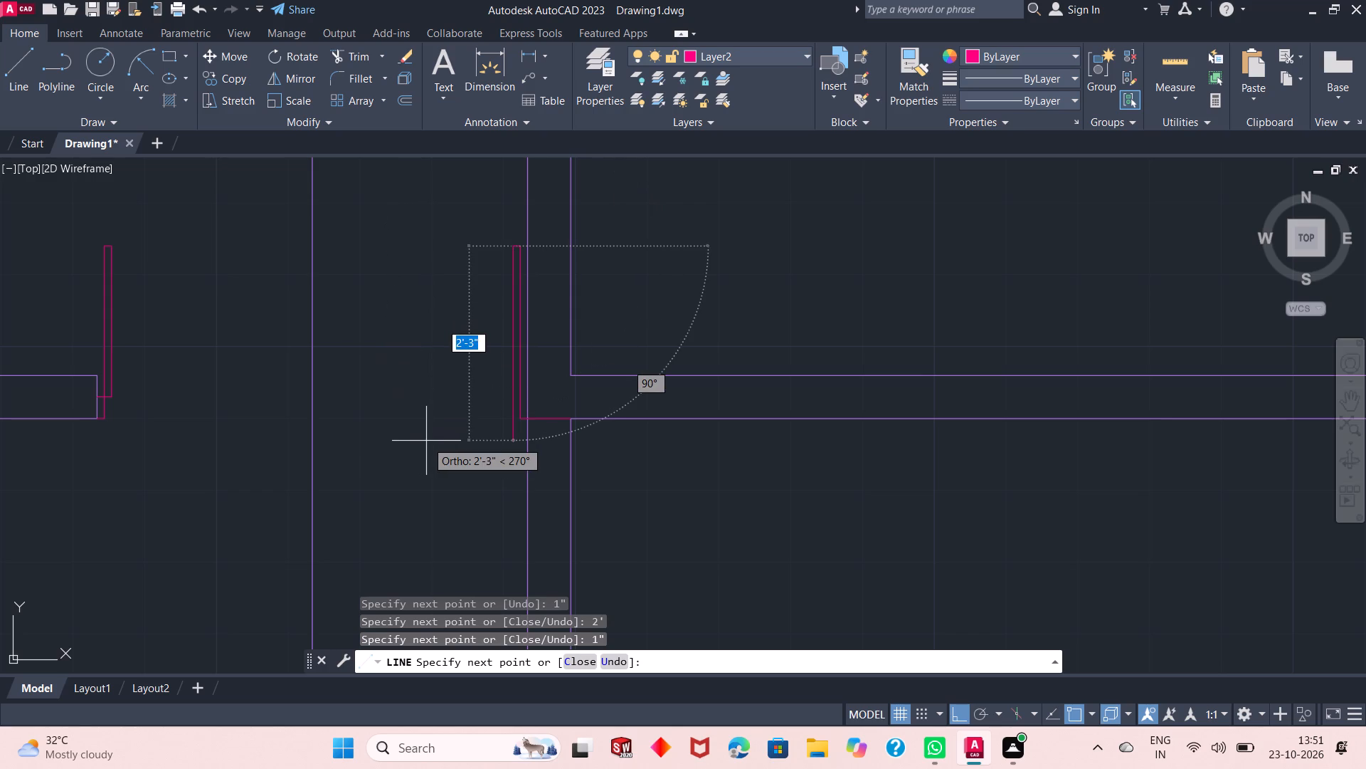
# Draw the right-hand leaf's outer edge 1'9" downward, connect it horizontally to the vertical wall's left face, and finish the outline.
pyautogui.write('1\'9"')
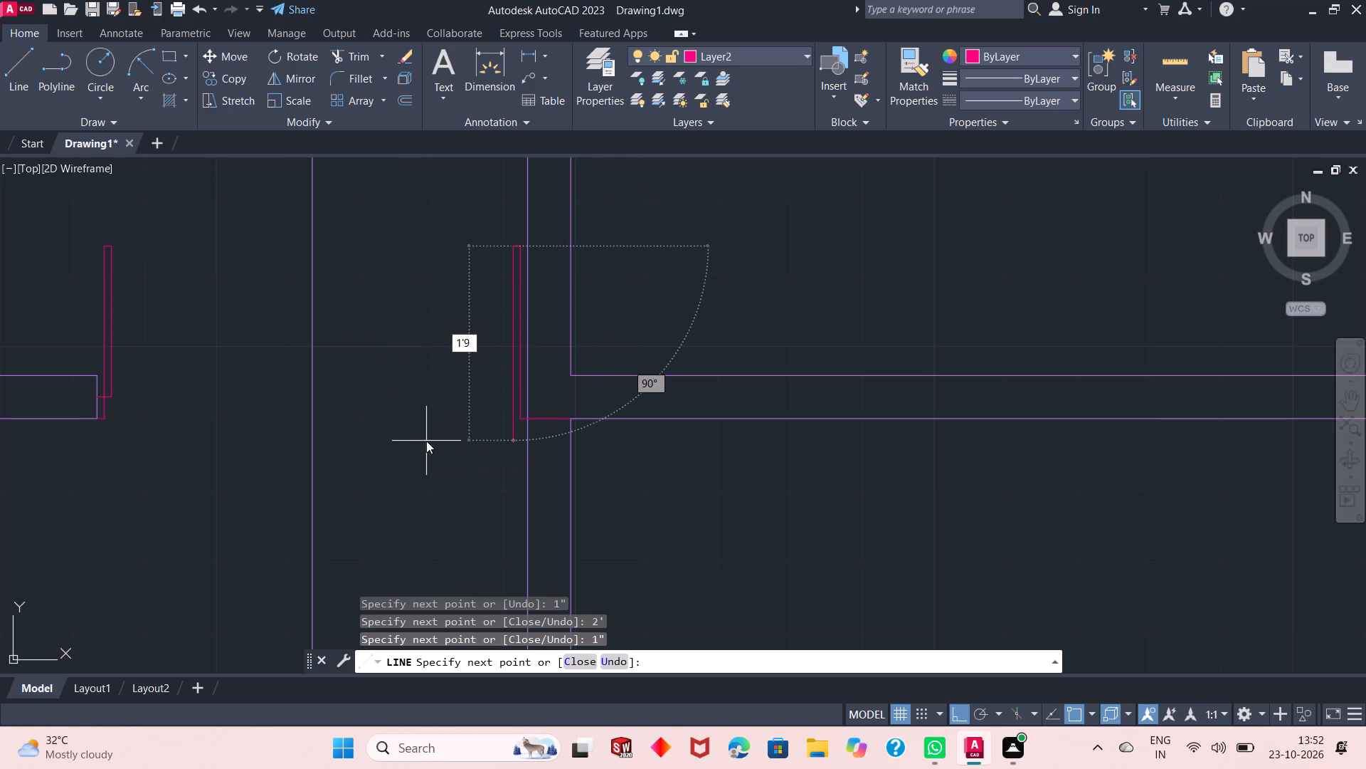
pyautogui.press('Return')
pyautogui.scroll(2, 508, 439)
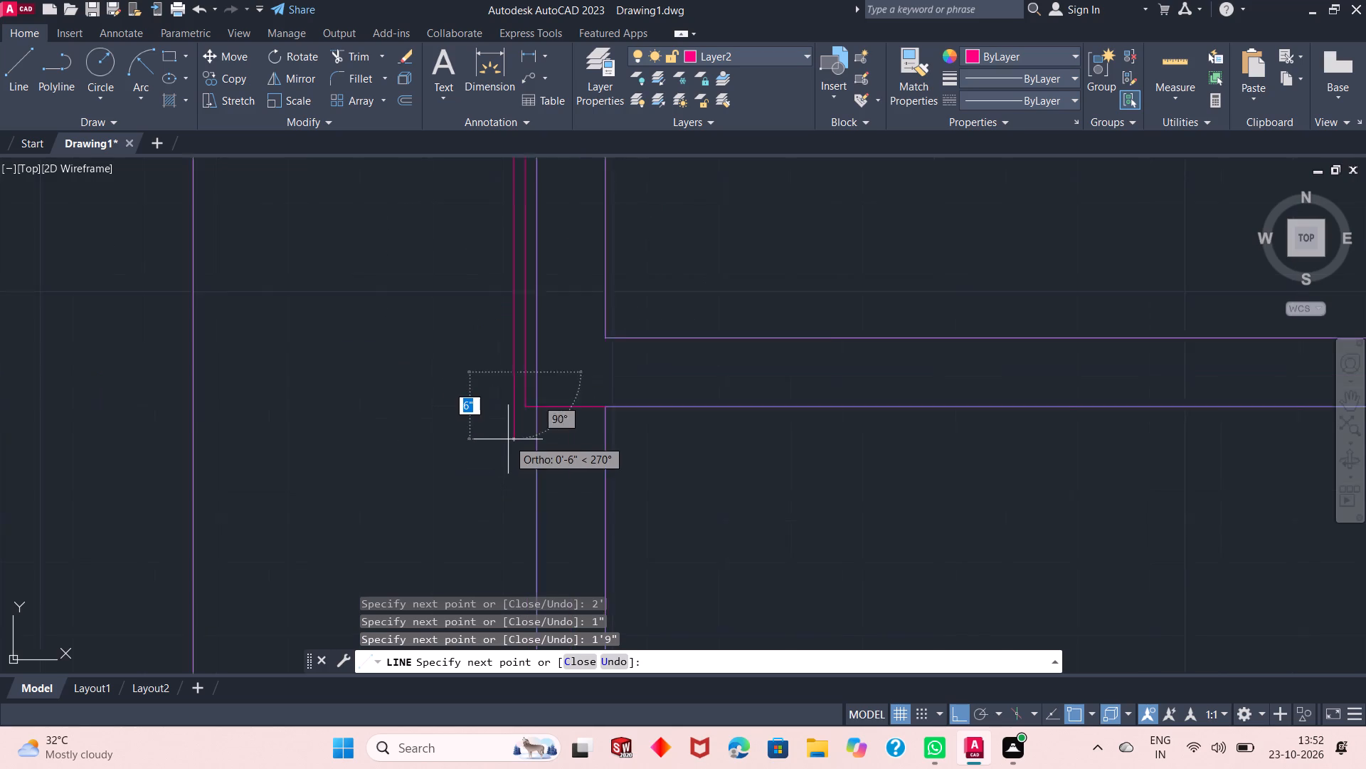
pyautogui.click(551, 333)
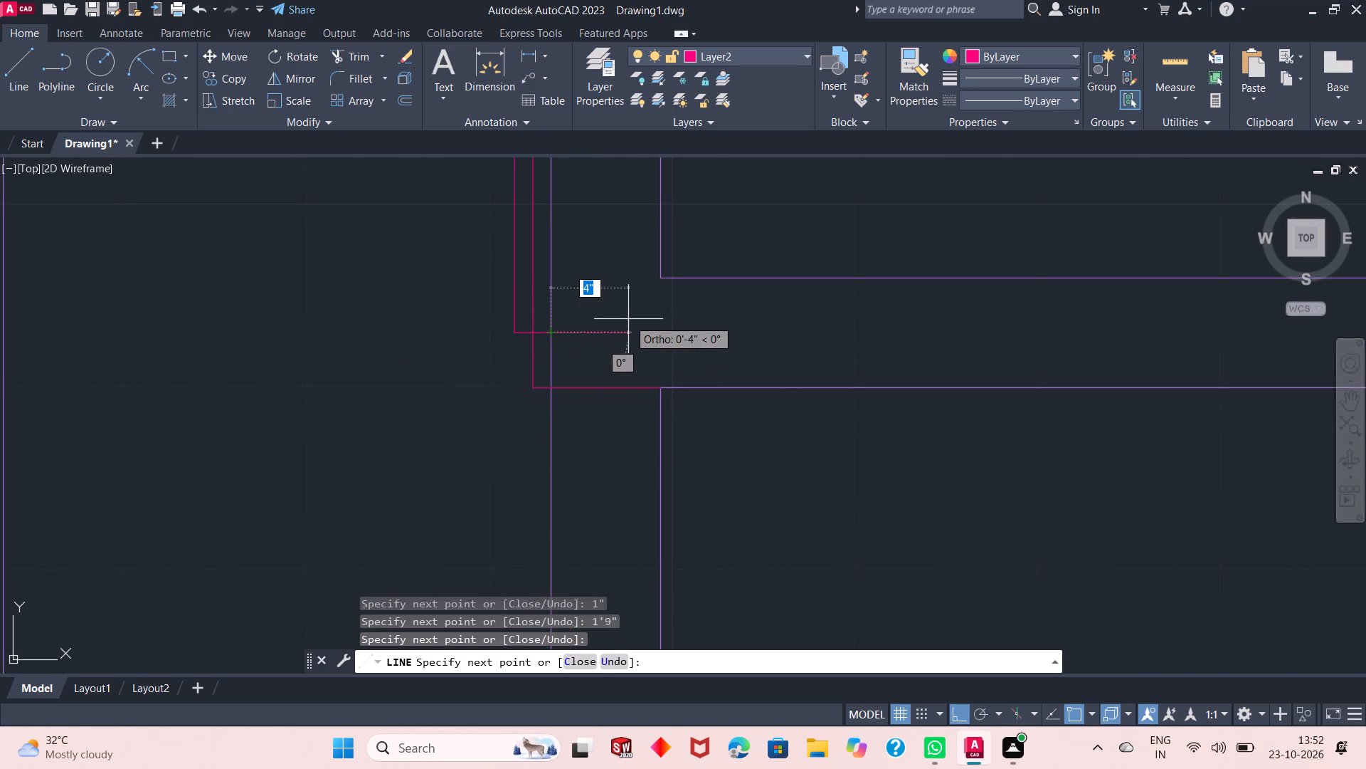
pyautogui.rightClick(628, 319)
pyautogui.click(724, 333)
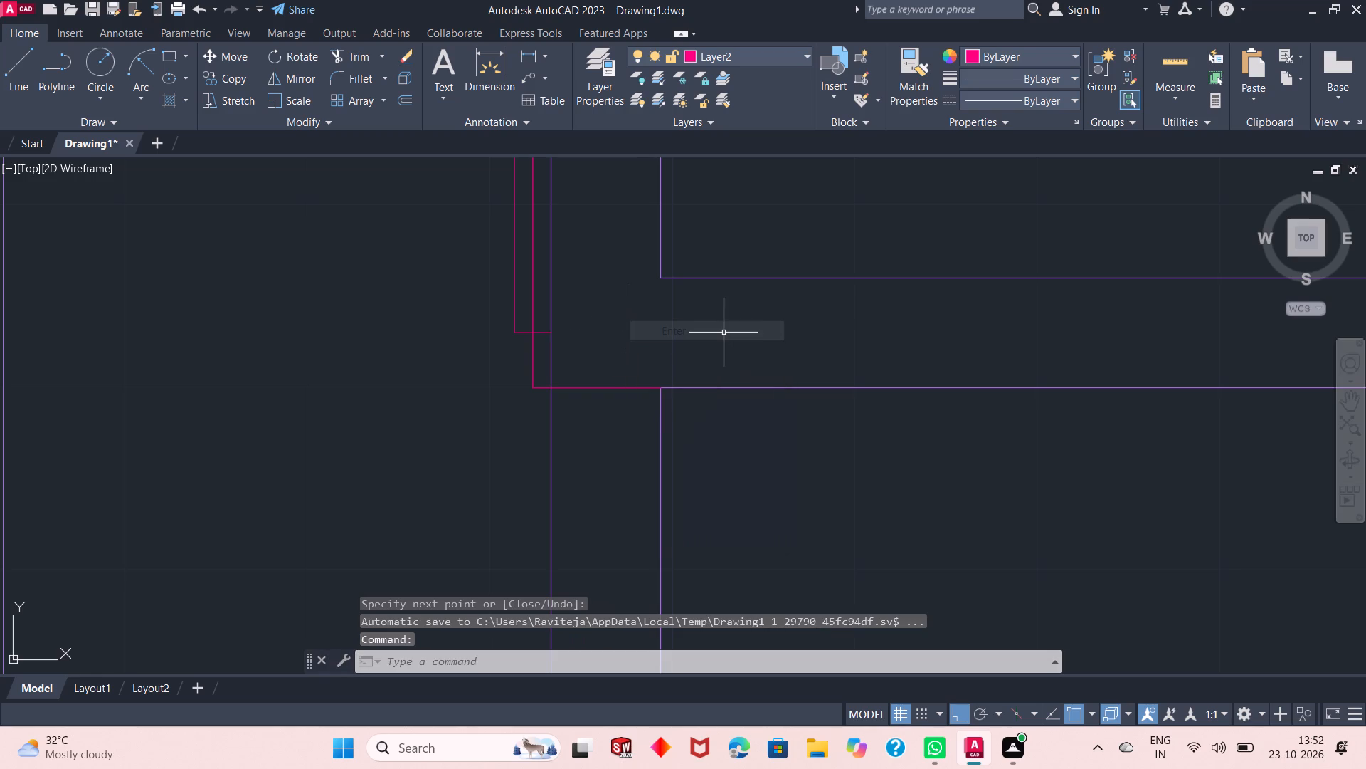
# Draw a horizontal construction line from this leaf's lower corner leftward to the long vertical line midway between the two leaves.
pyautogui.scroll(-3, 628, 445)
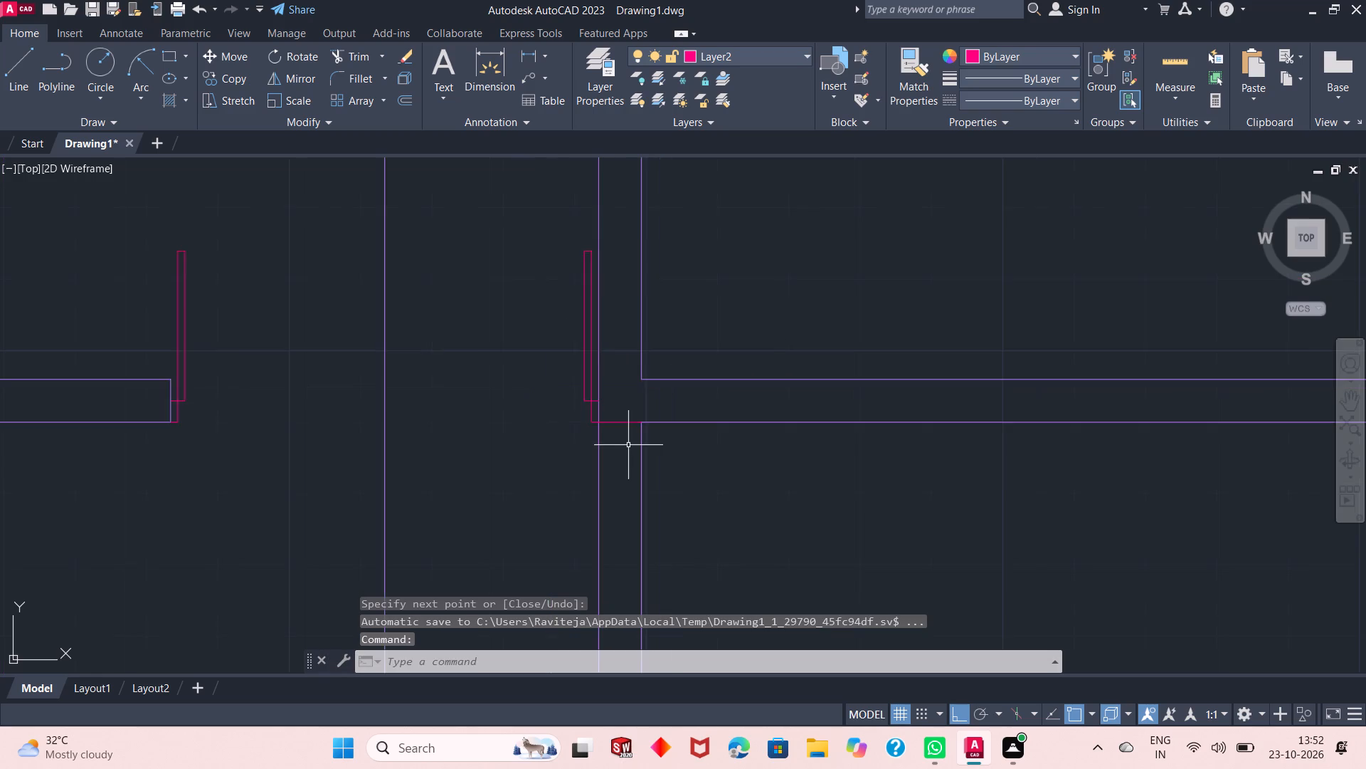
pyautogui.scroll(1, 629, 415)
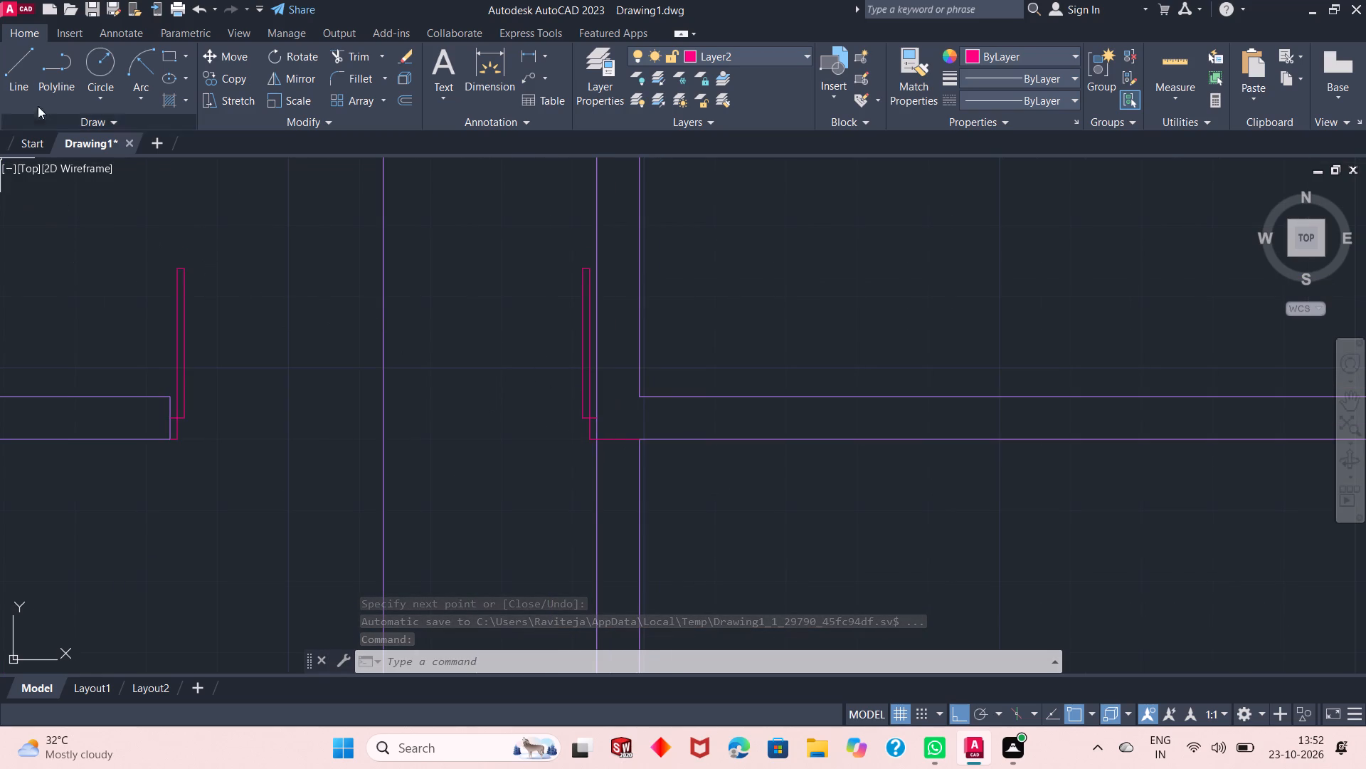
pyautogui.click(12, 92)
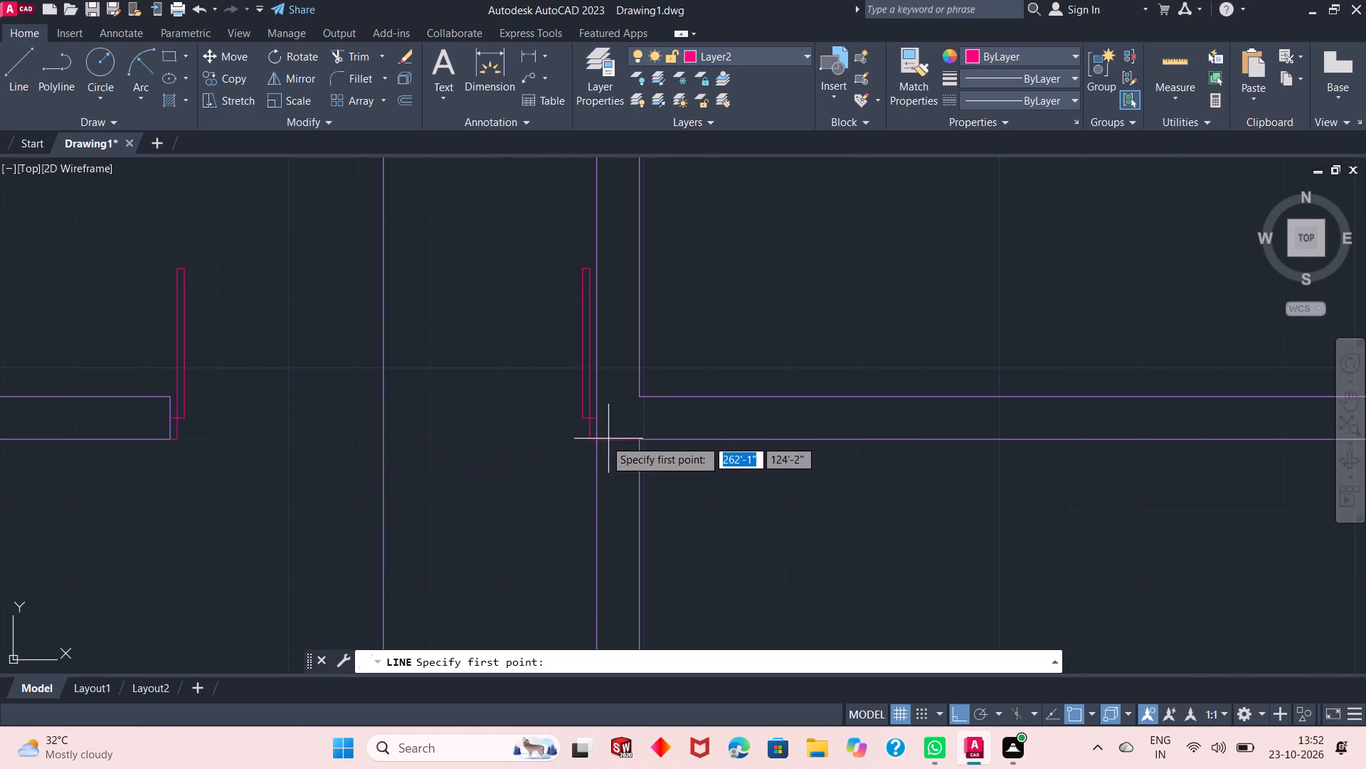
pyautogui.click(588, 439)
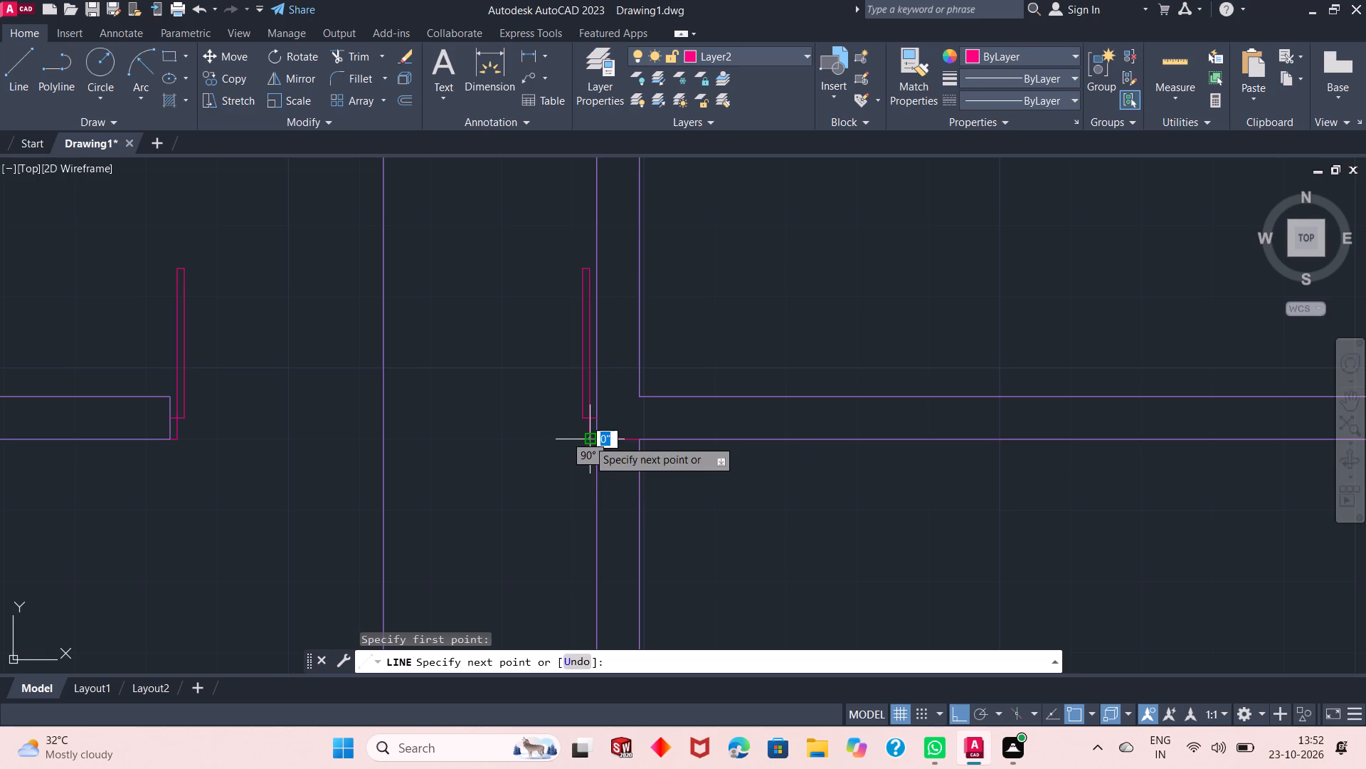
pyautogui.click(386, 441)
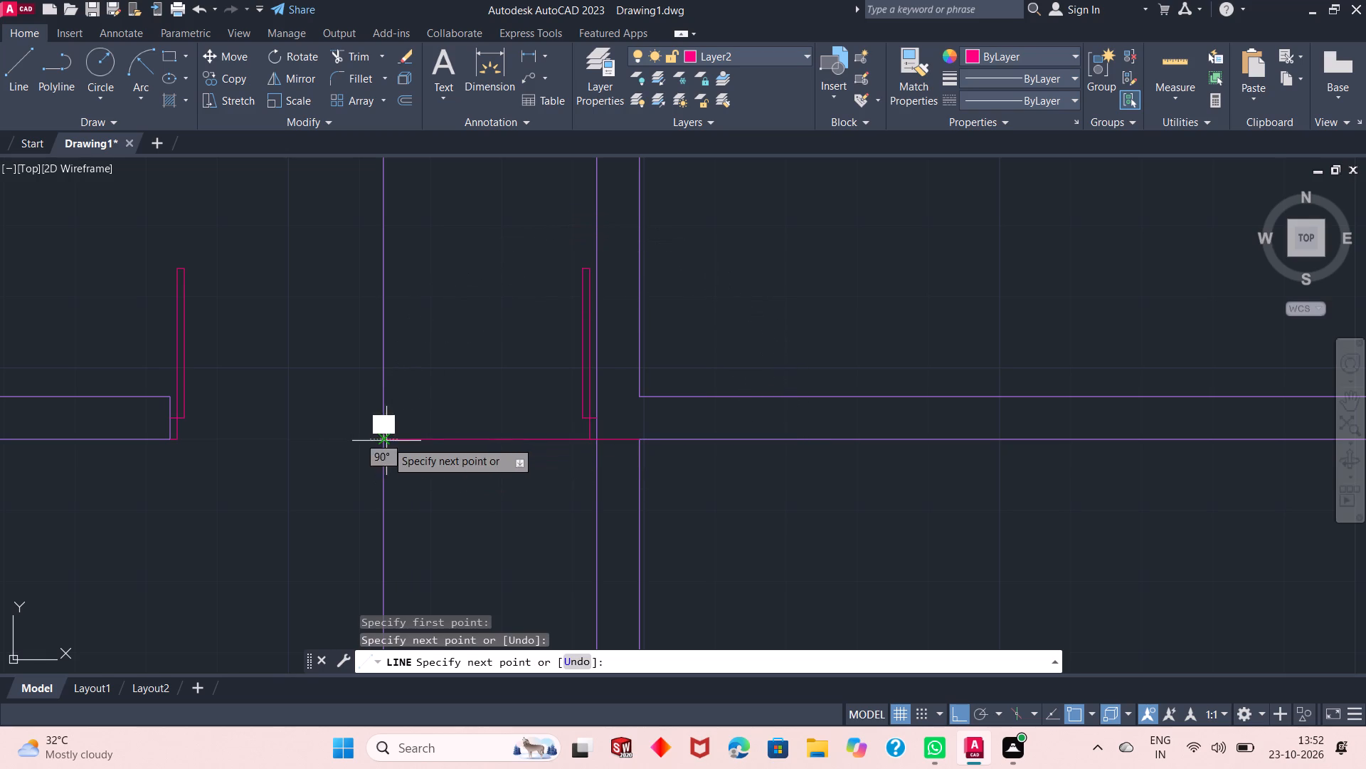
pyautogui.rightClick(451, 404)
pyautogui.click(492, 412)
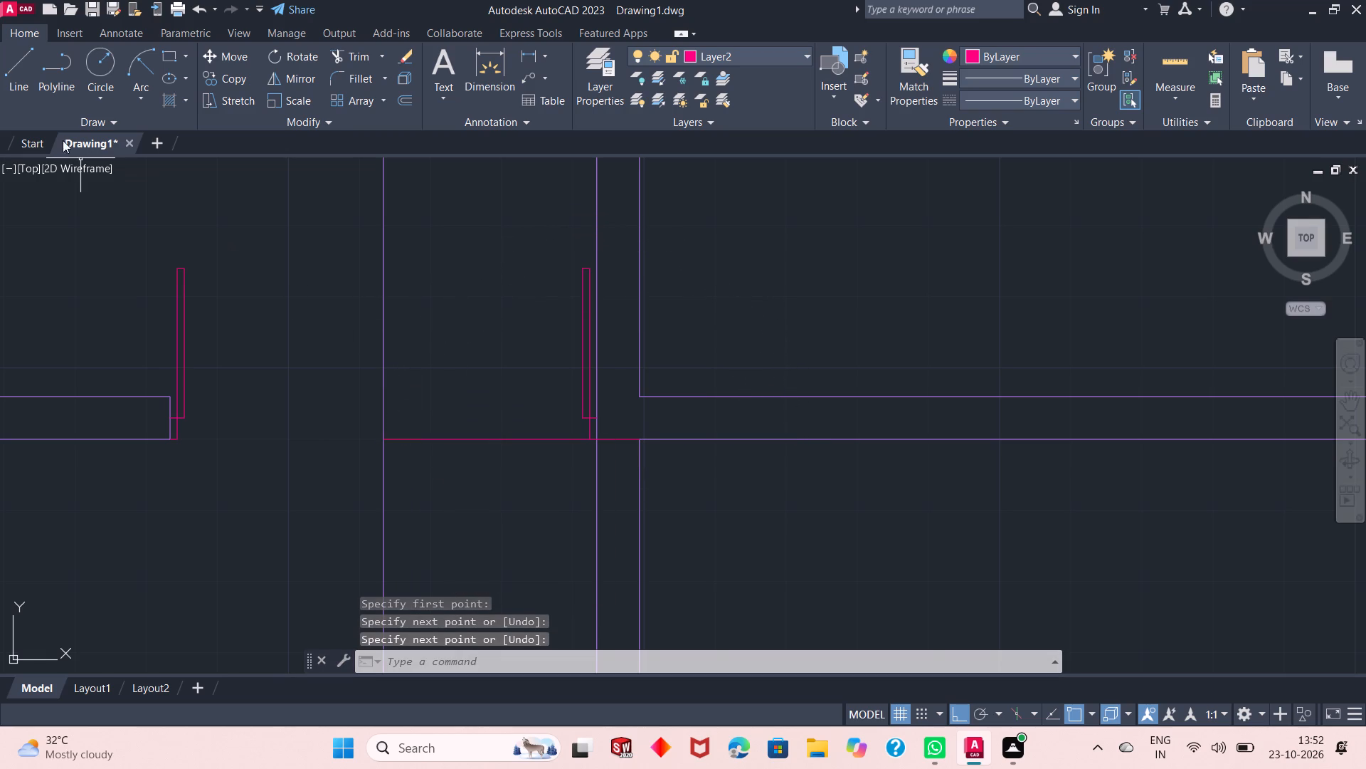
# Draw a short line upward along the vertical line from the construction line's left end.
pyautogui.click(28, 59)
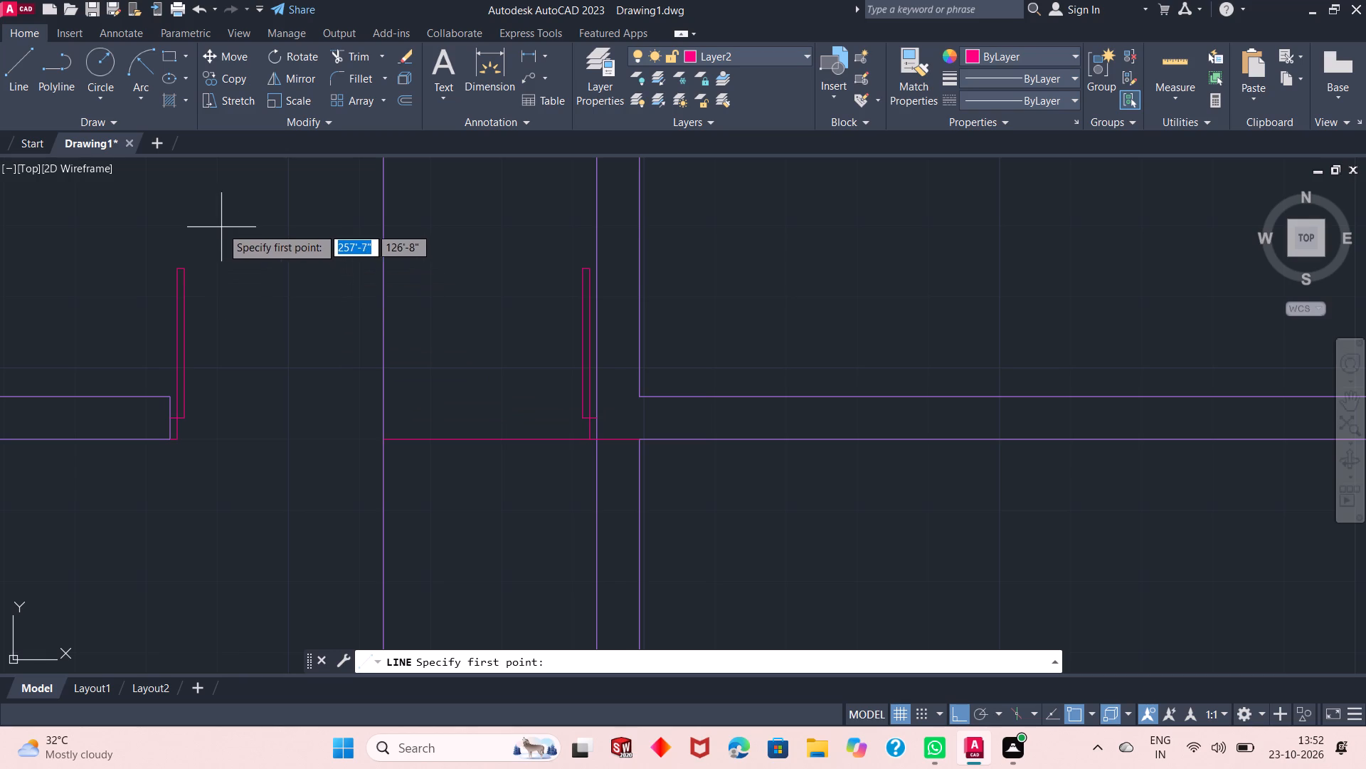
pyautogui.click(384, 440)
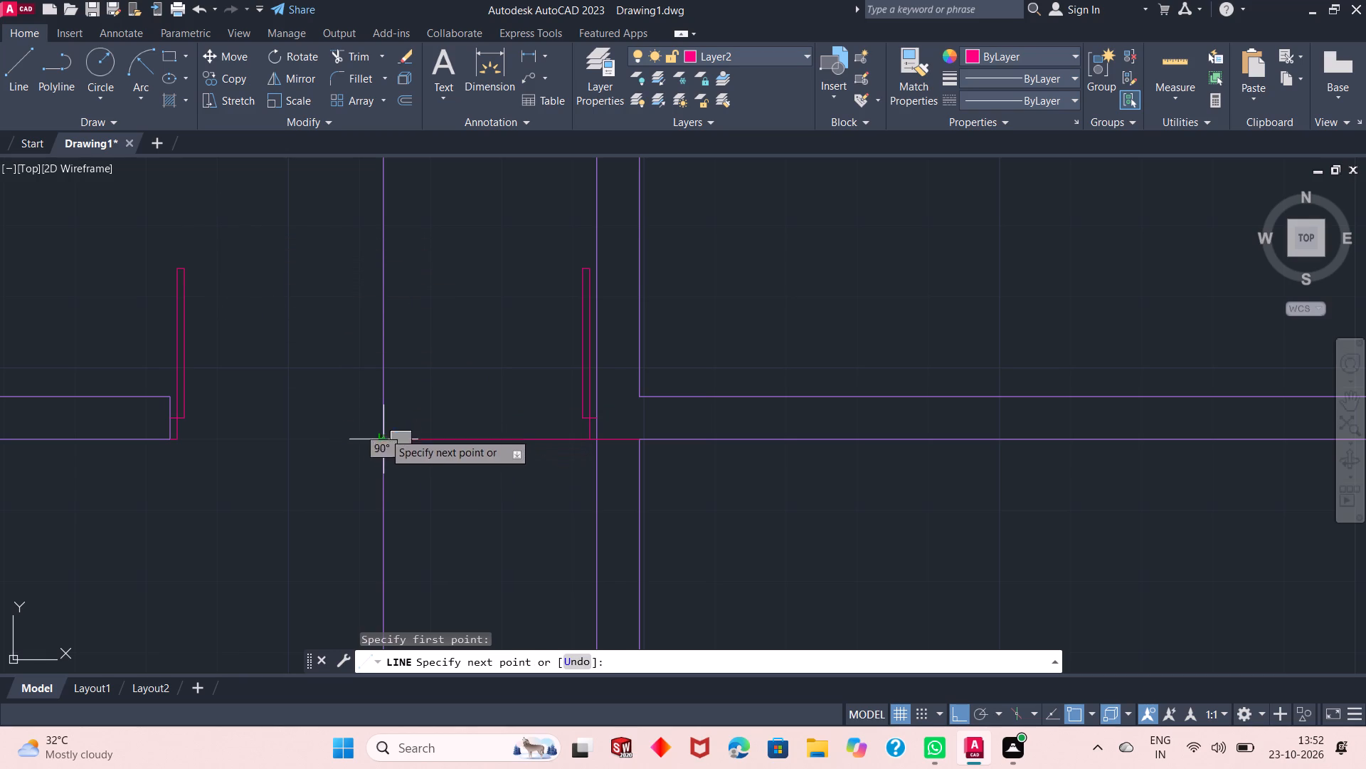
pyautogui.click(374, 372)
pyautogui.rightClick(374, 372)
pyautogui.click(425, 374)
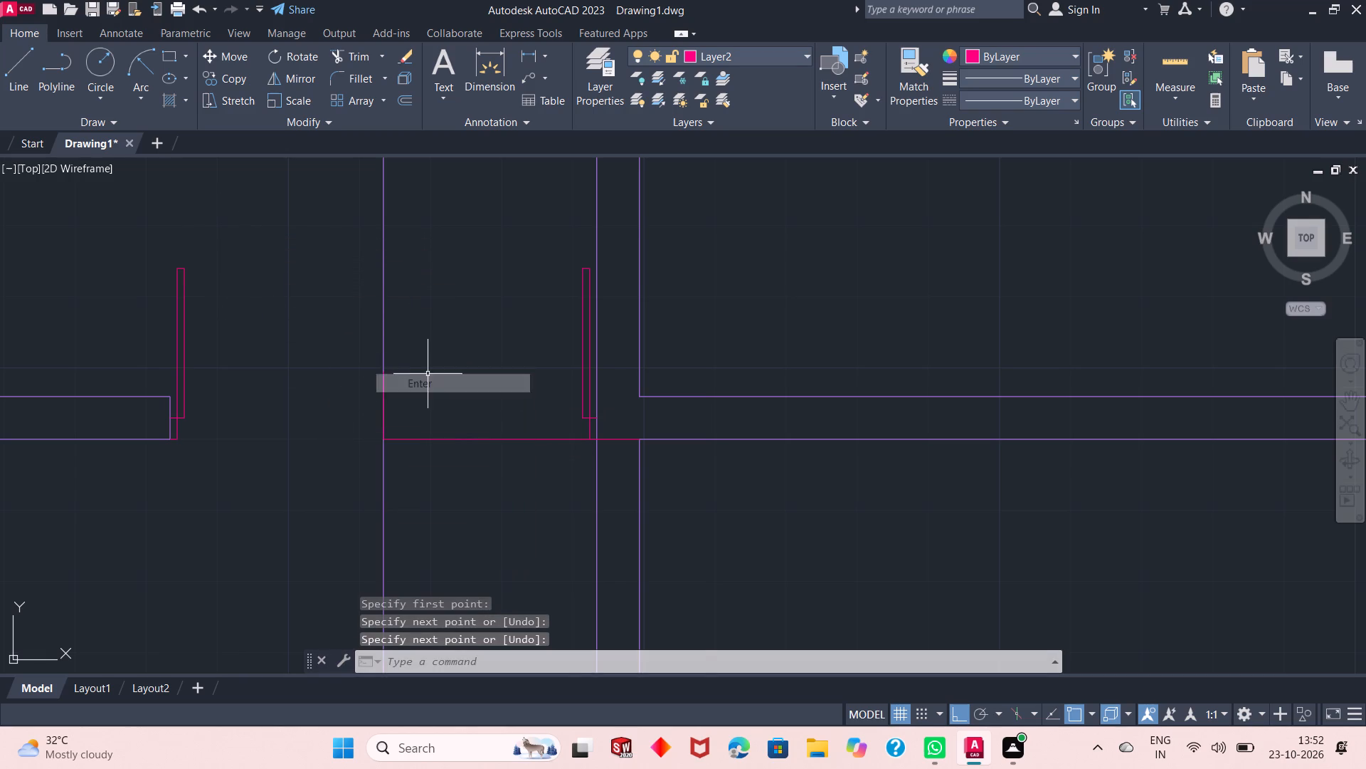
# Erase the horizontal construction line between the right-hand leaf and the vertical line.
pyautogui.click(469, 429)
pyautogui.click(465, 448)
pyautogui.rightClick(448, 351)
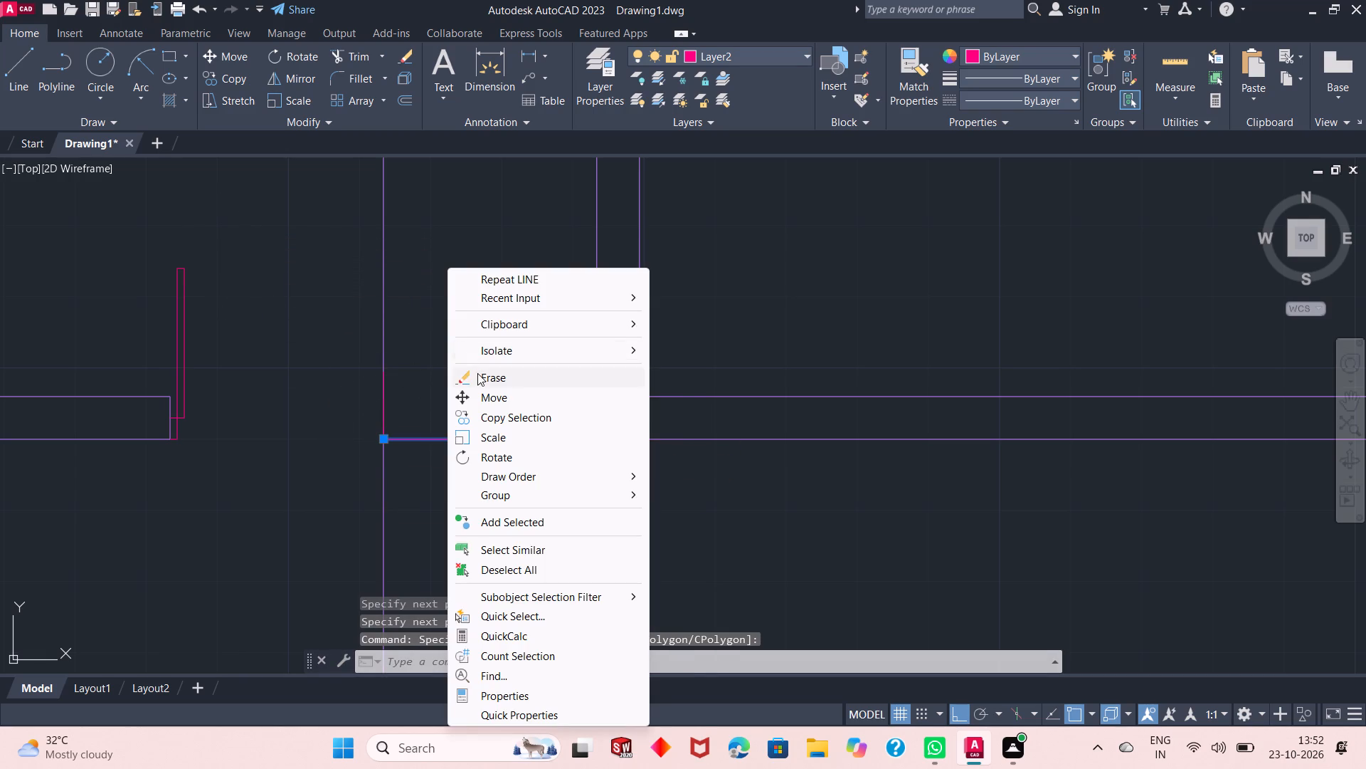
pyautogui.click(477, 375)
# Draw a 1" horizontal line to the right from the lower end of the short vertical line.
pyautogui.click(19, 83)
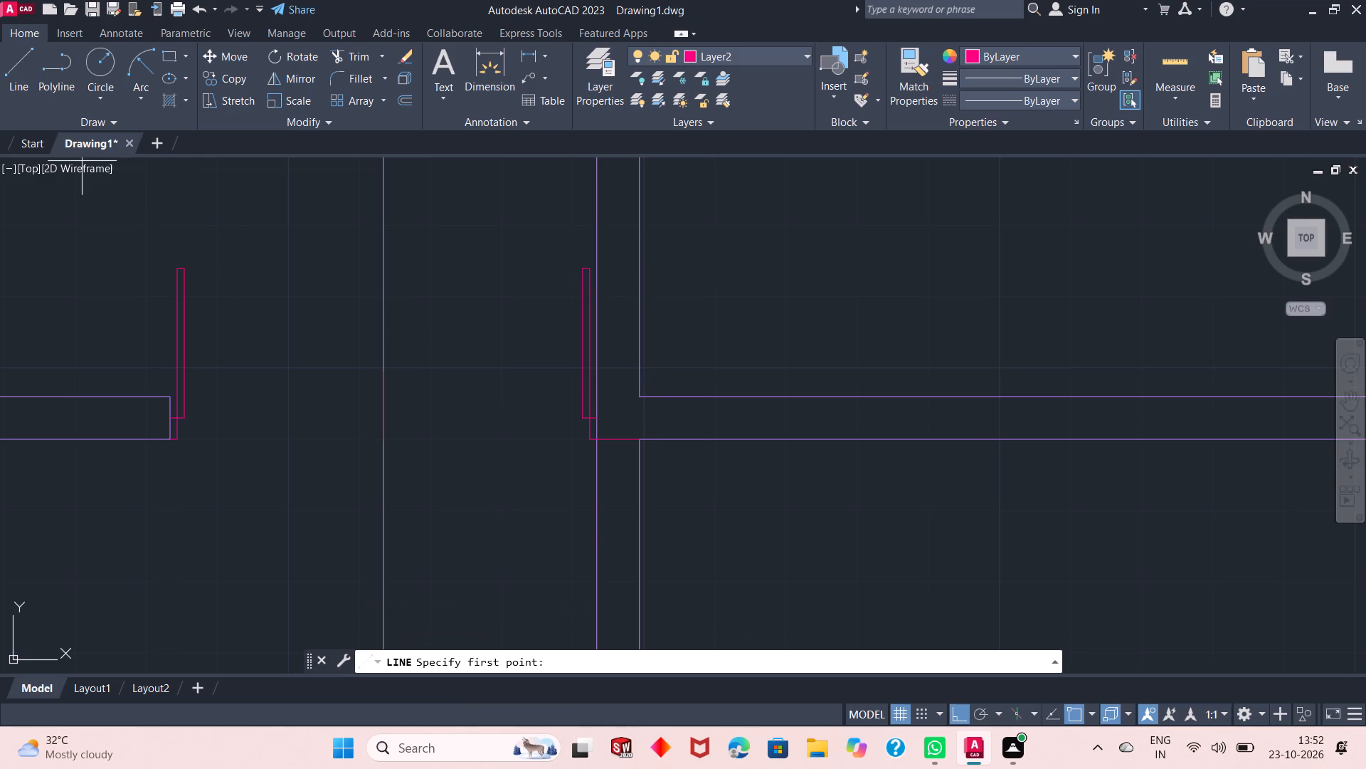
pyautogui.click(385, 441)
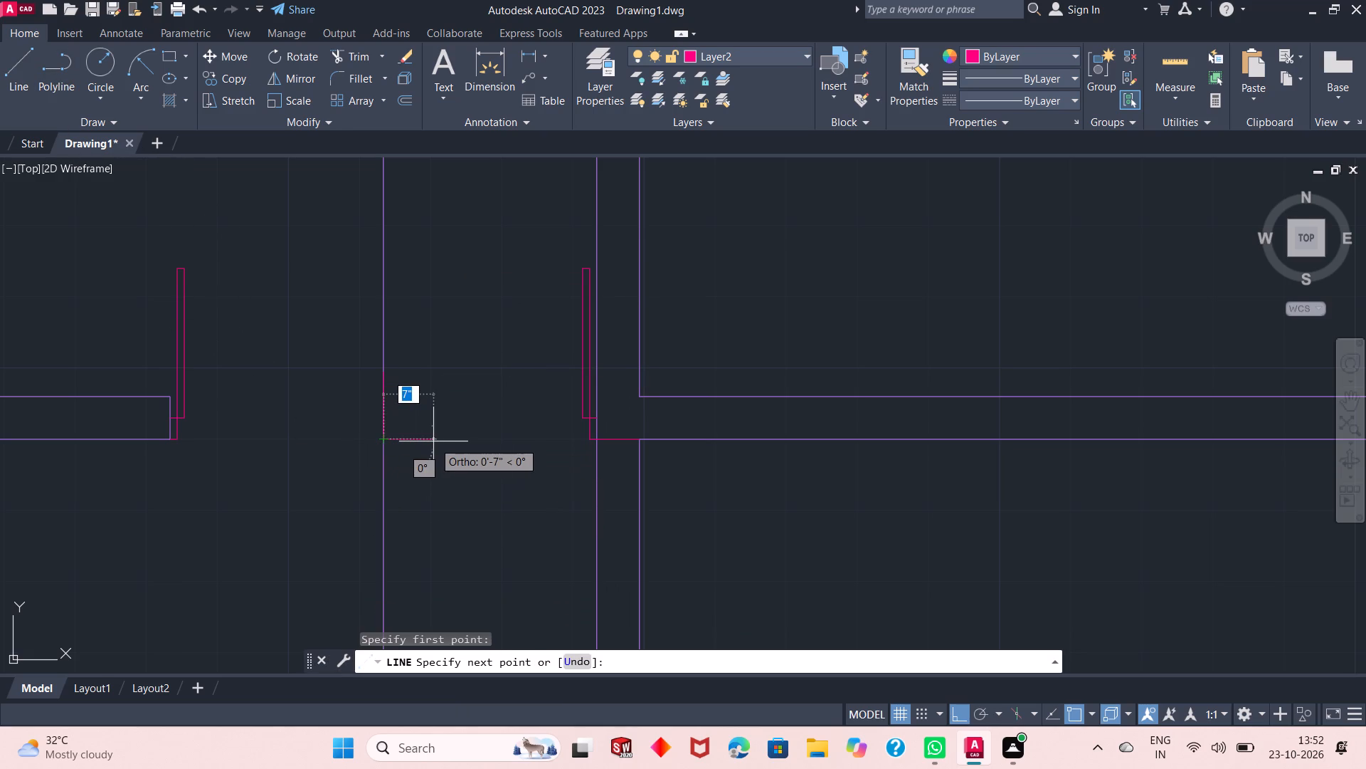
pyautogui.write('1"')
pyautogui.press('Return')
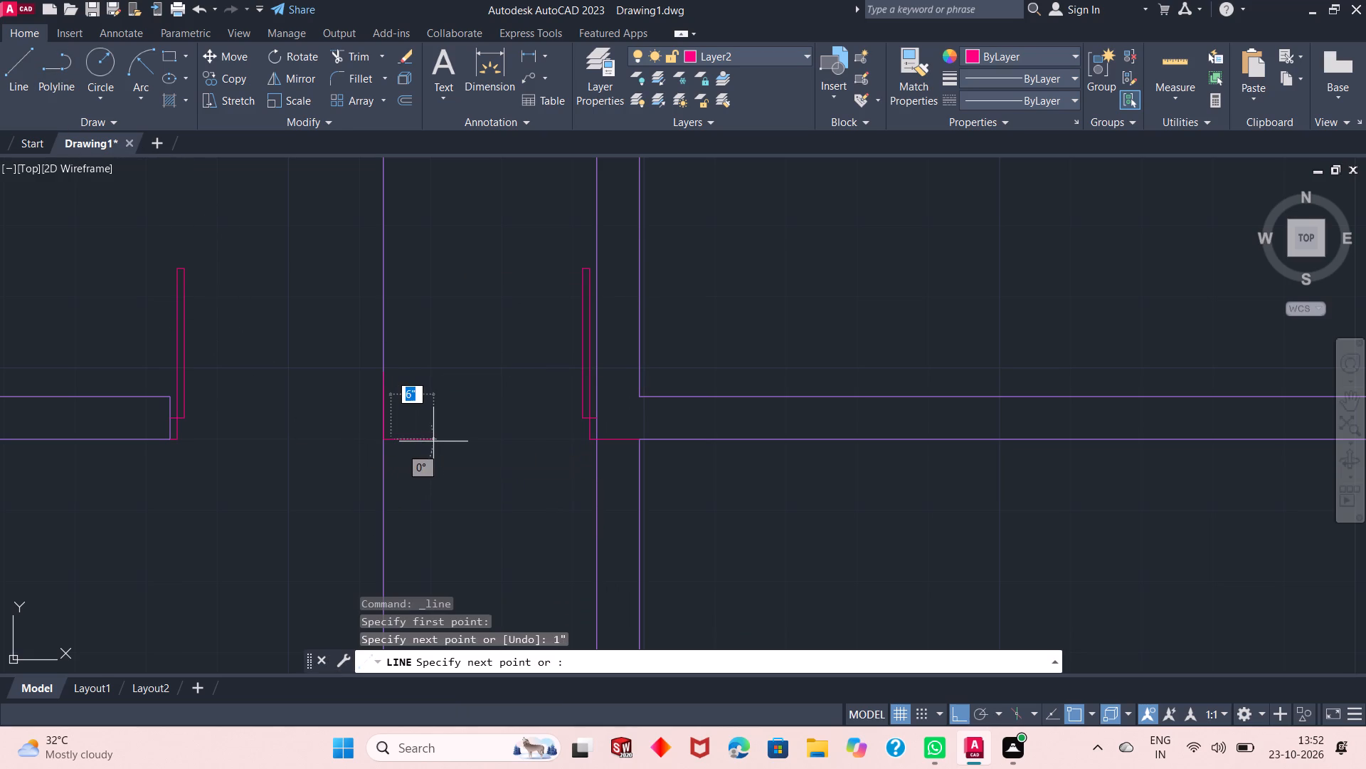
pyautogui.rightClick(433, 441)
pyautogui.click(443, 443)
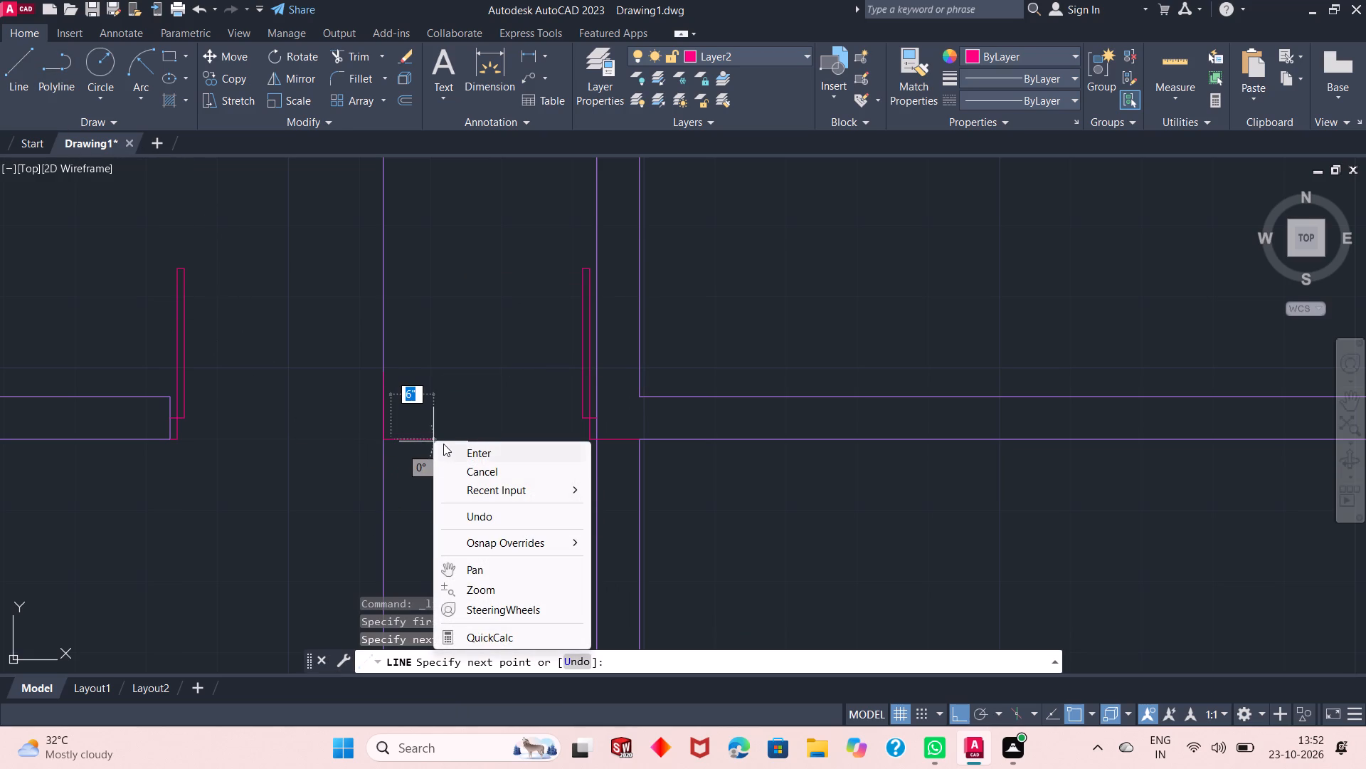
pyautogui.click(448, 448)
# Draw a 1" horizontal line to the left from the same lower end of the short vertical line.
pyautogui.rightClick(415, 283)
pyautogui.click(430, 295)
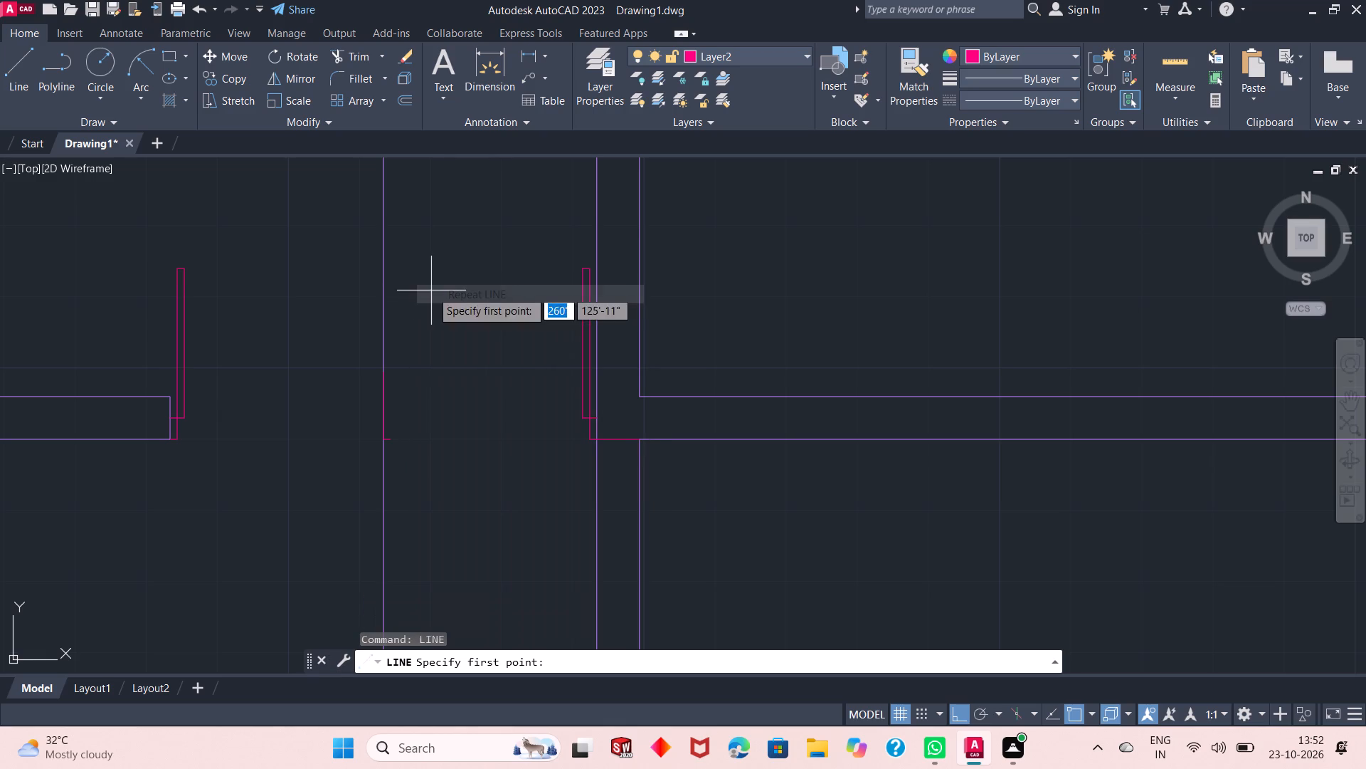
pyautogui.scroll(2, 378, 439)
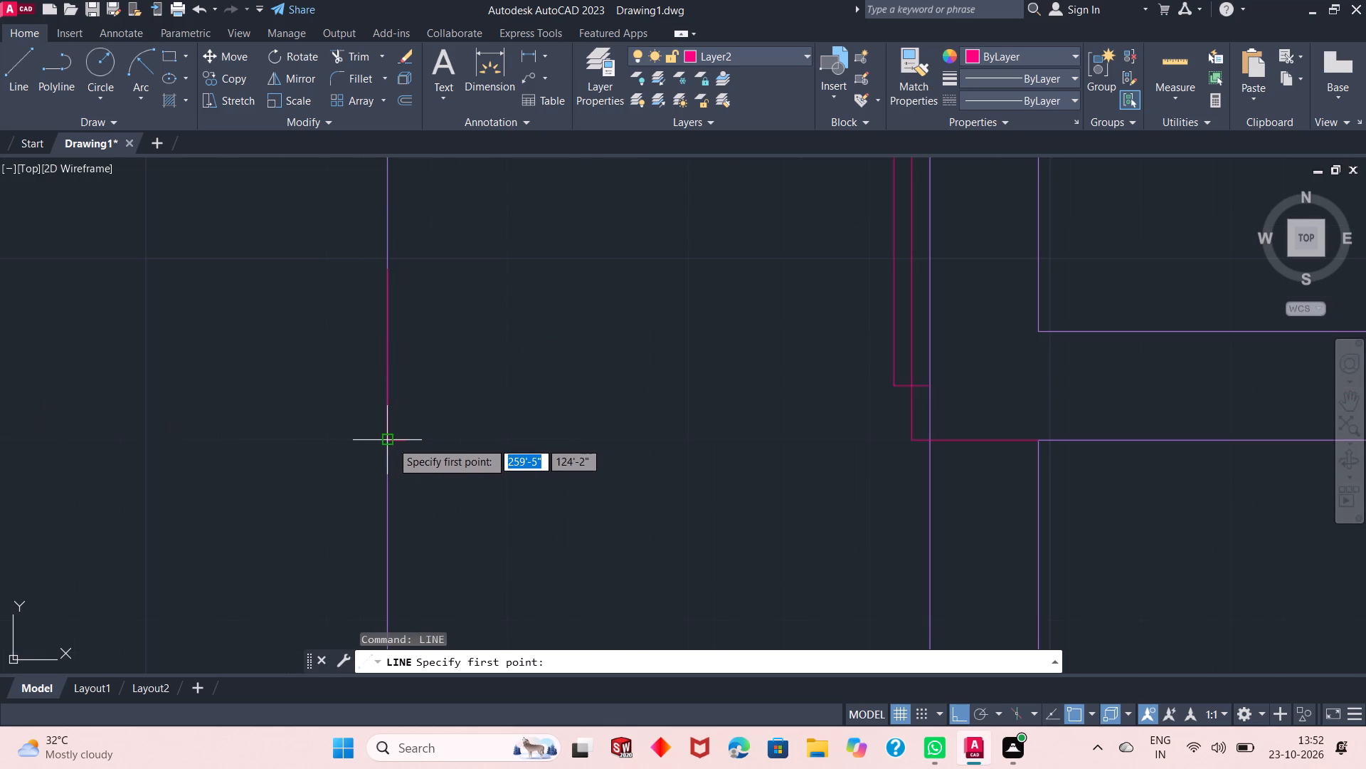
pyautogui.click(391, 441)
pyautogui.write('1"')
pyautogui.press('Return')
pyautogui.rightClick(364, 484)
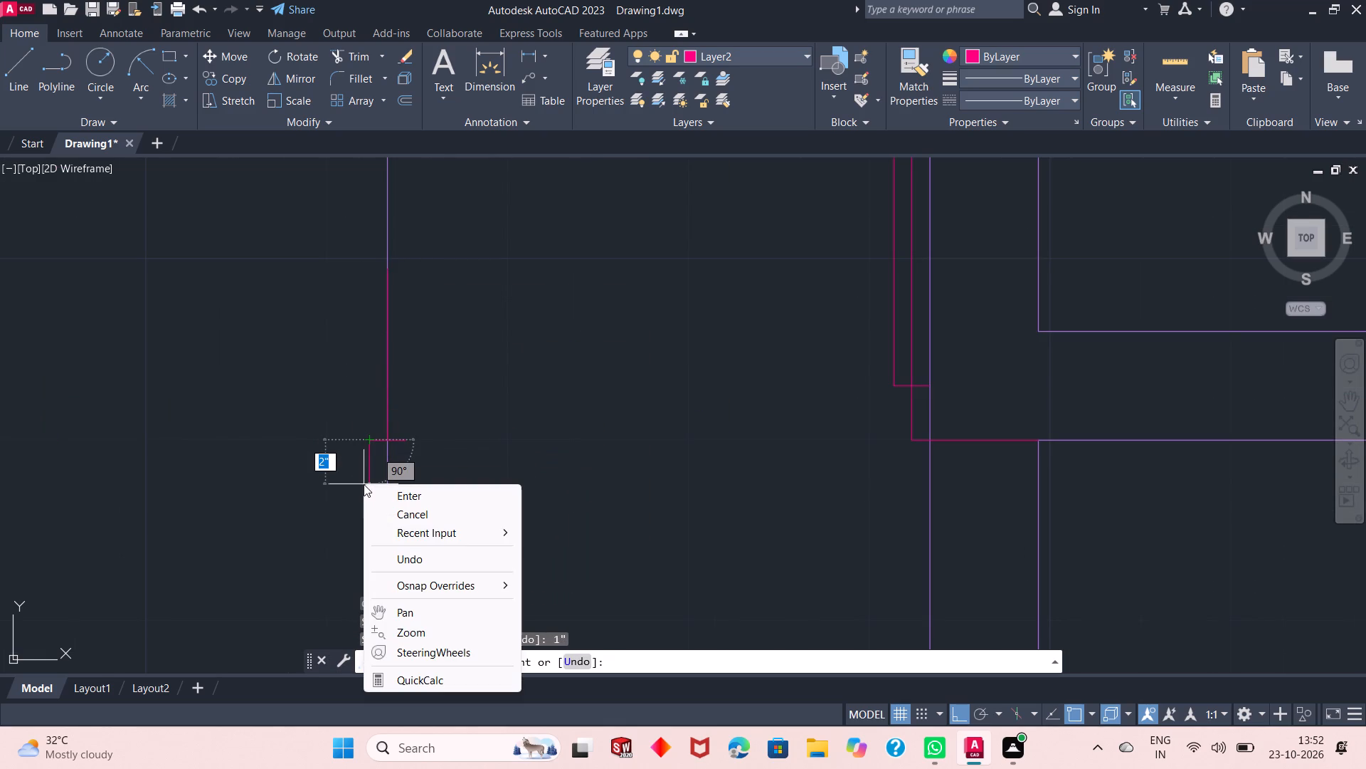
pyautogui.click(388, 493)
# Draw the right-hand leaf's swing arc from its upper left corner to the right 1" line's free end with a 2' radius.
pyautogui.scroll(-2, 388, 493)
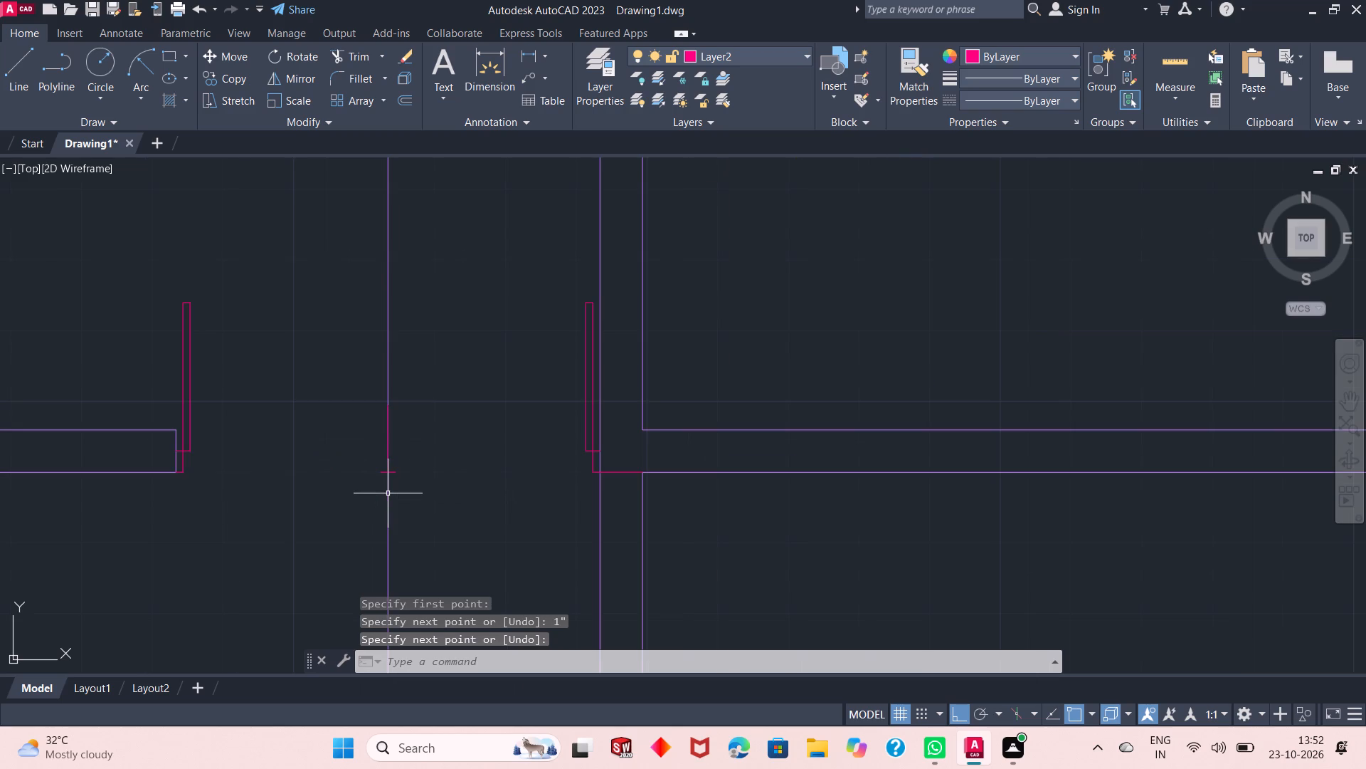
pyautogui.scroll(1, 388, 493)
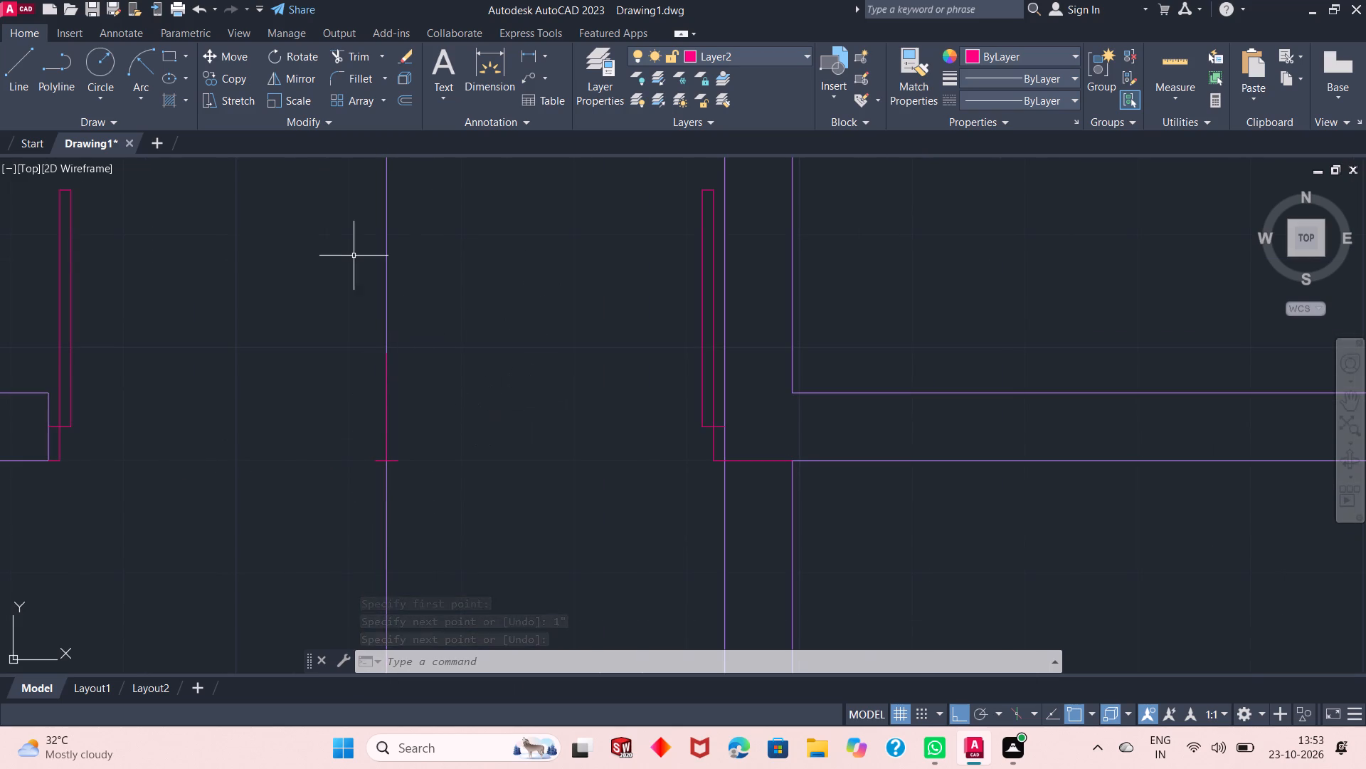
pyautogui.click(145, 63)
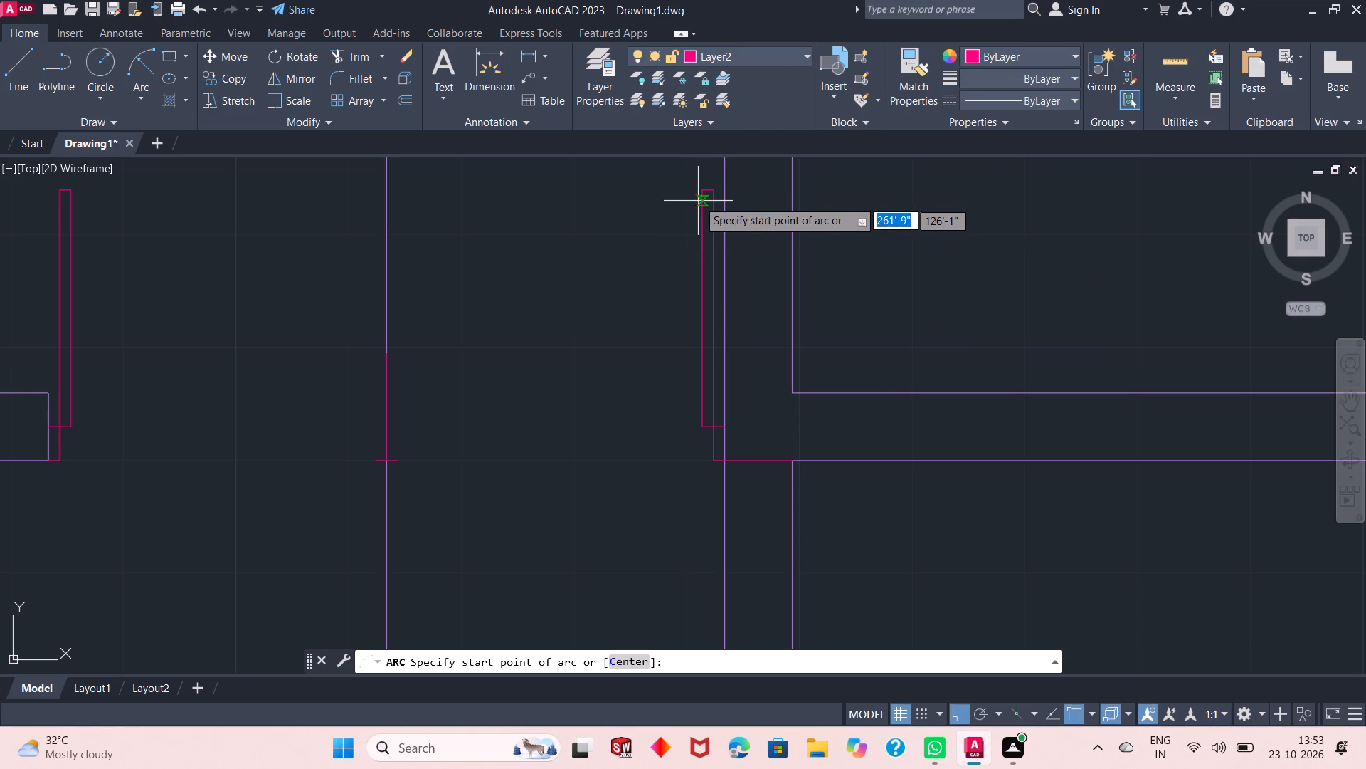
pyautogui.click(701, 195)
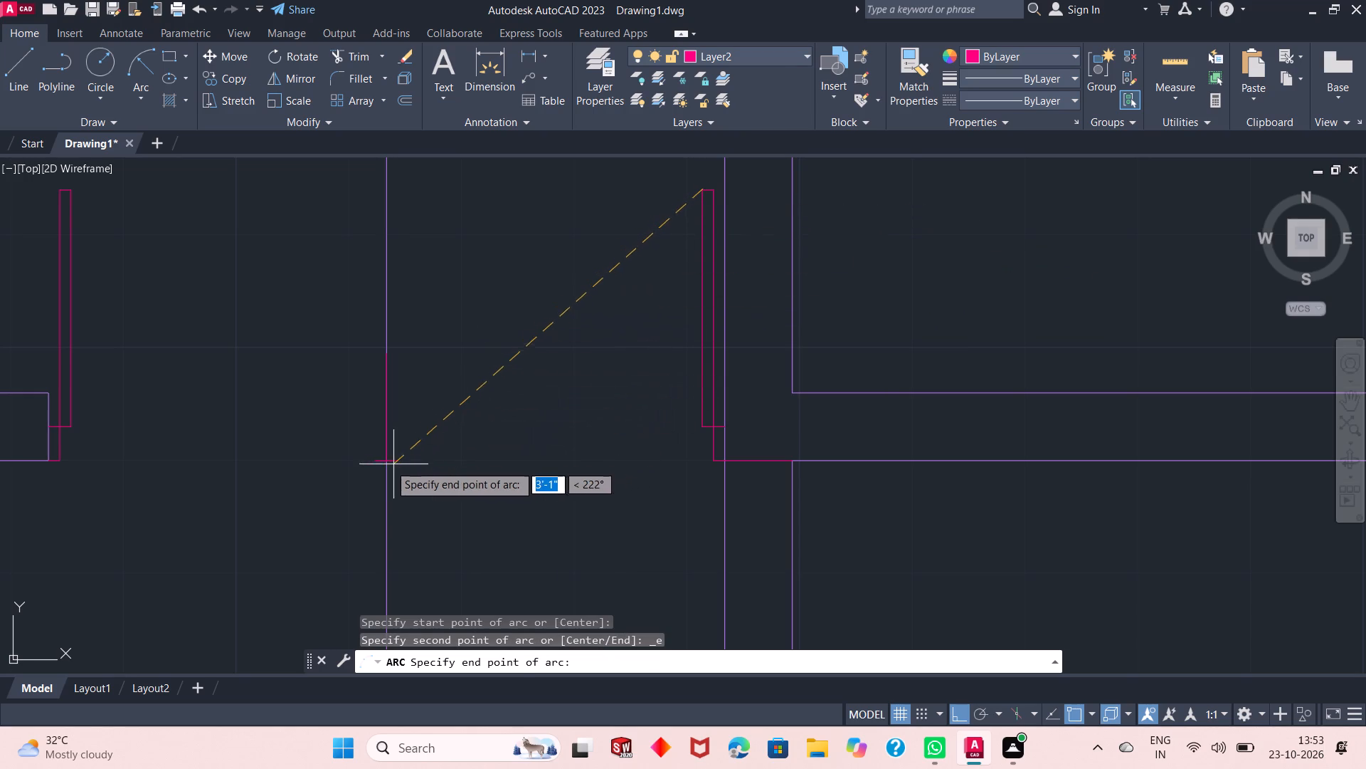
pyautogui.scroll(3, 388, 464)
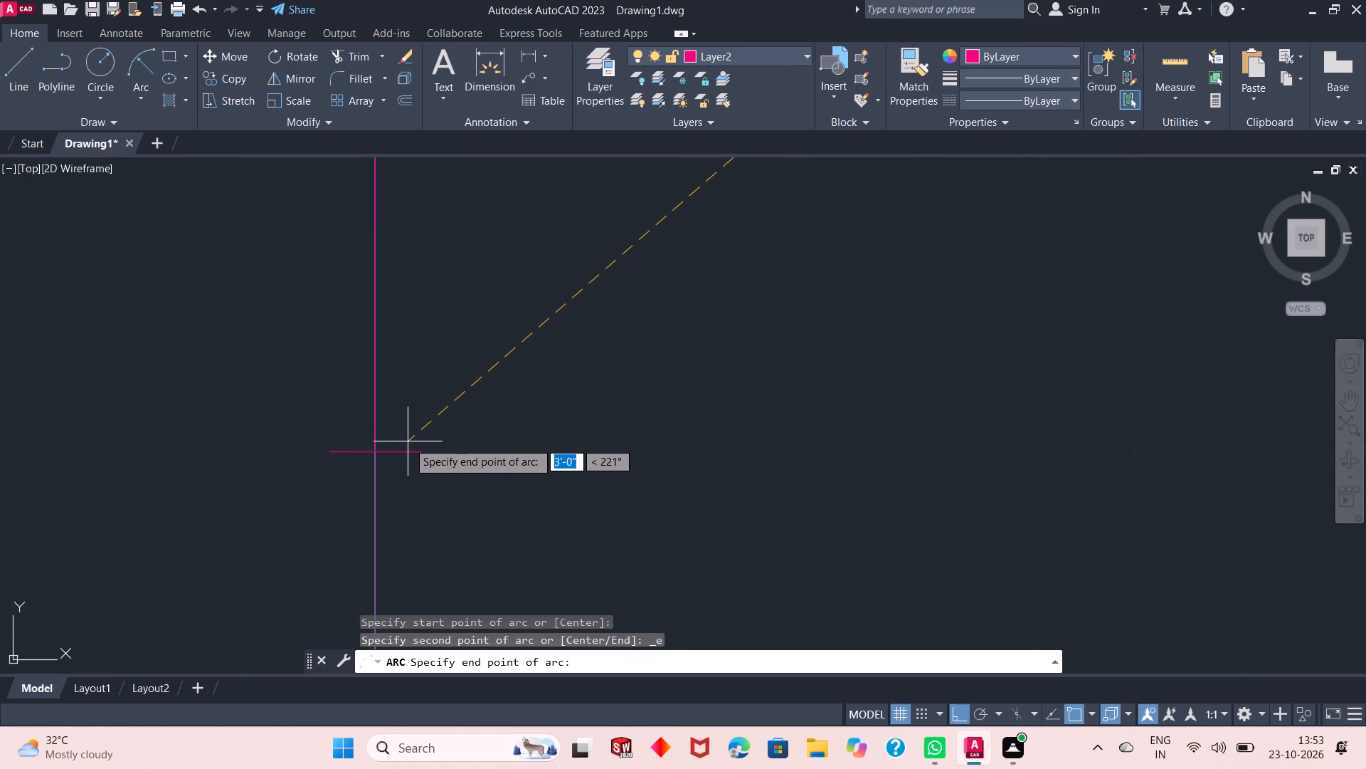
pyautogui.scroll(1, 408, 441)
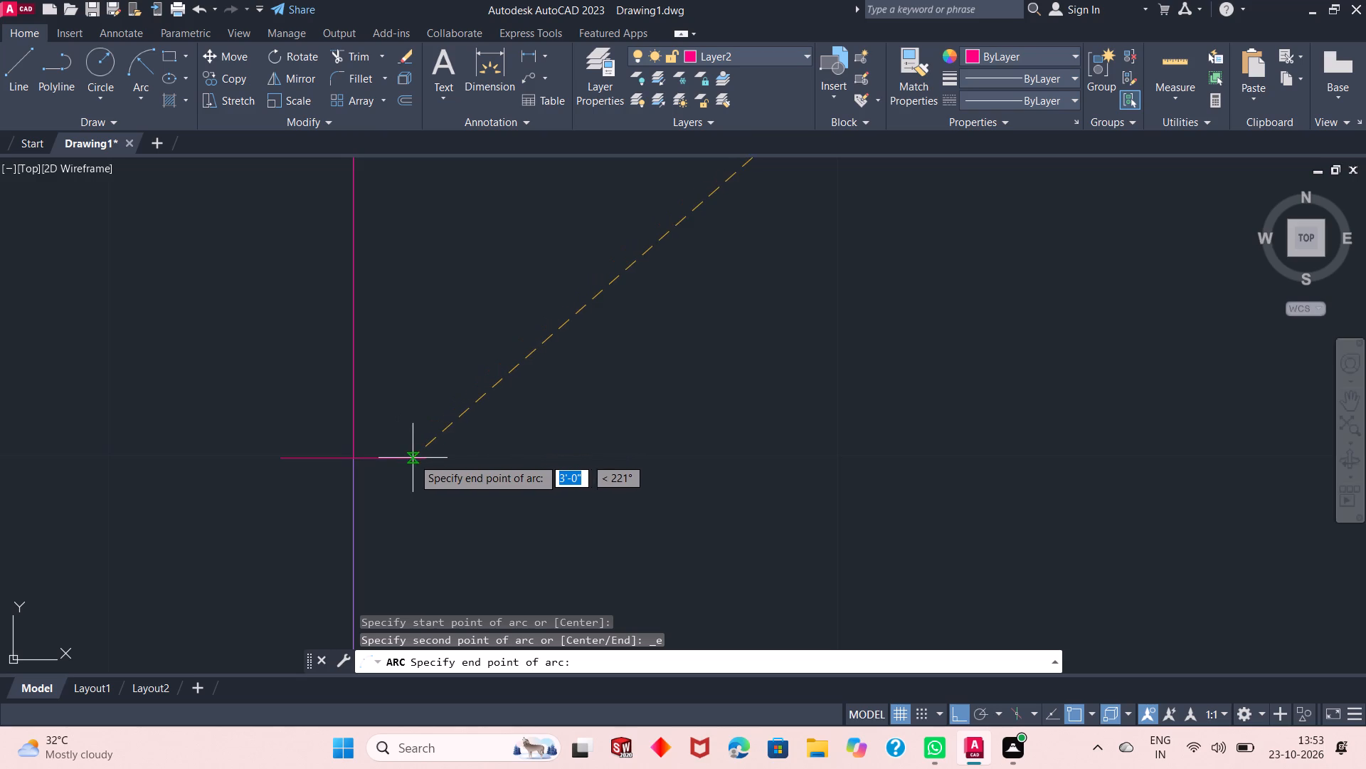
pyautogui.click(423, 460)
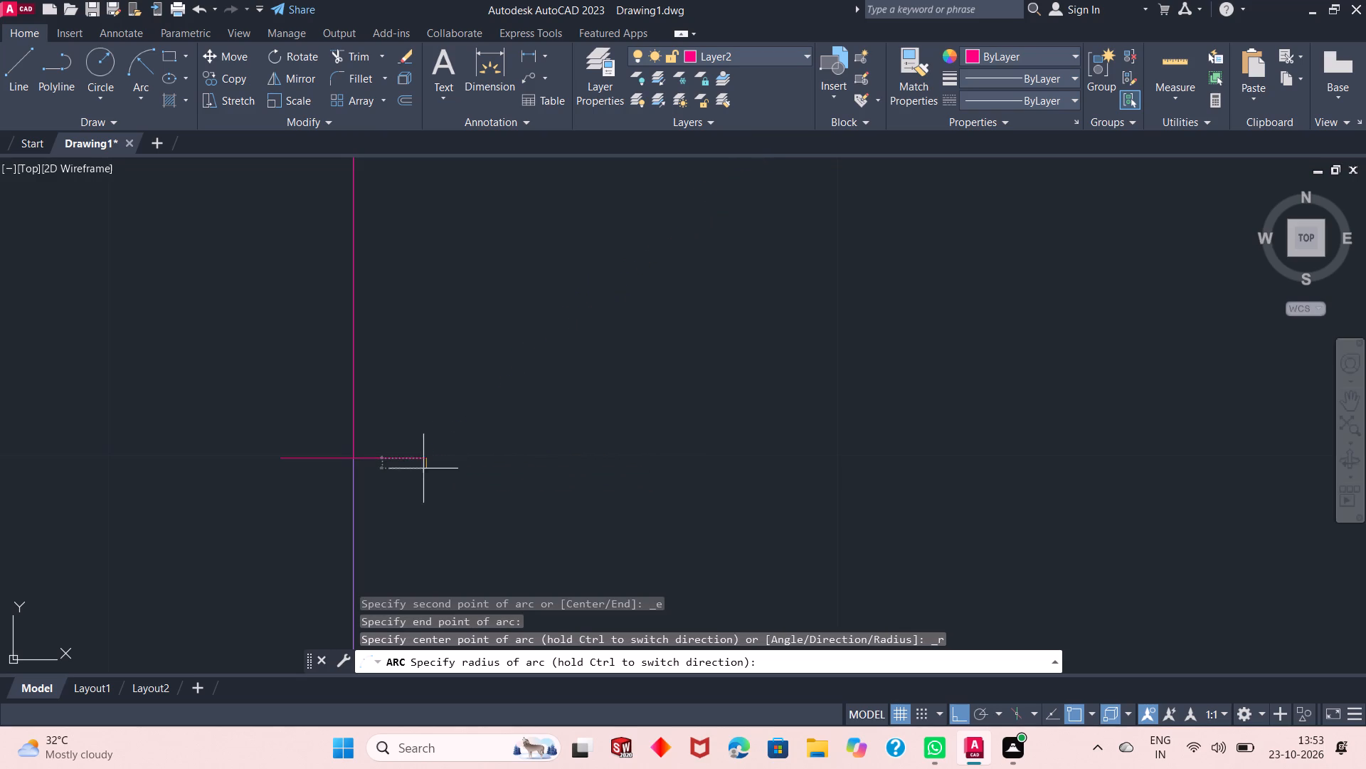
pyautogui.scroll(-5, 430, 499)
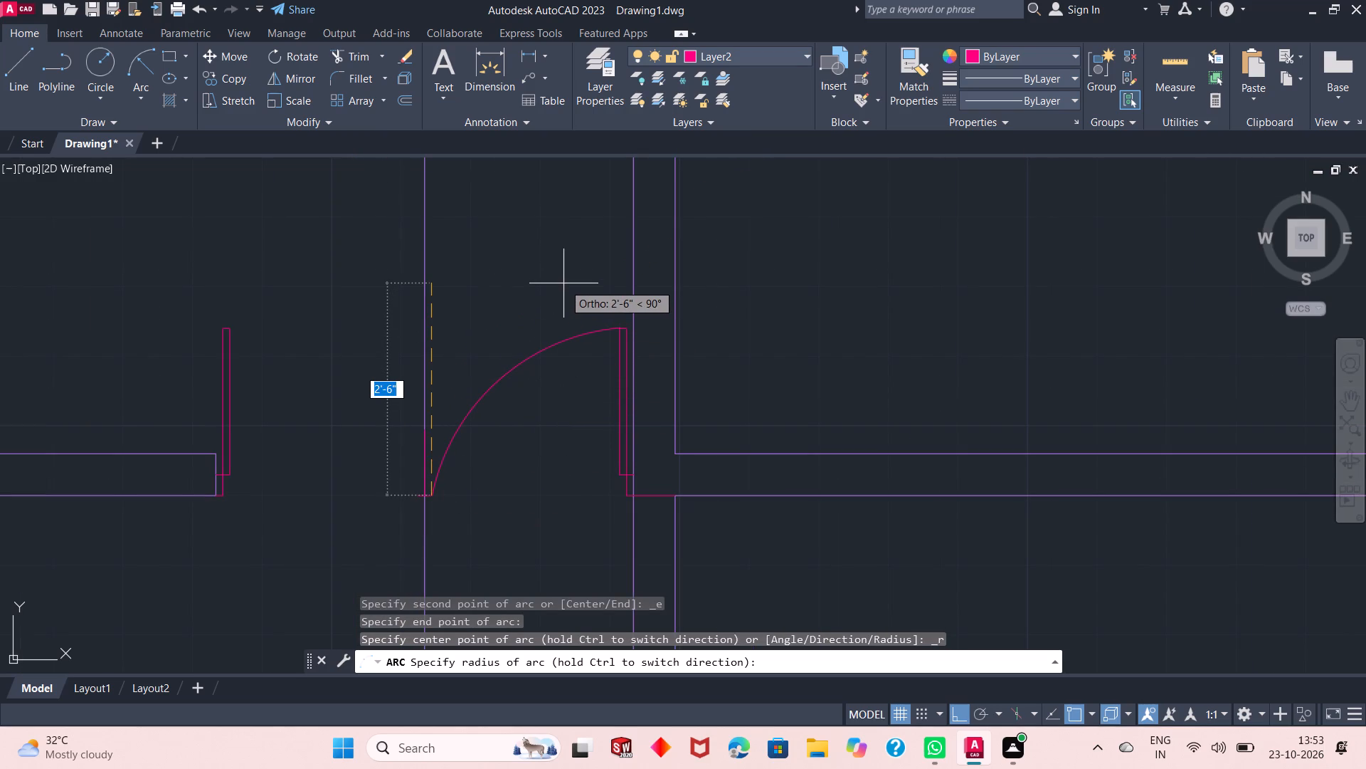
pyautogui.write("2'")
pyautogui.press('Return')
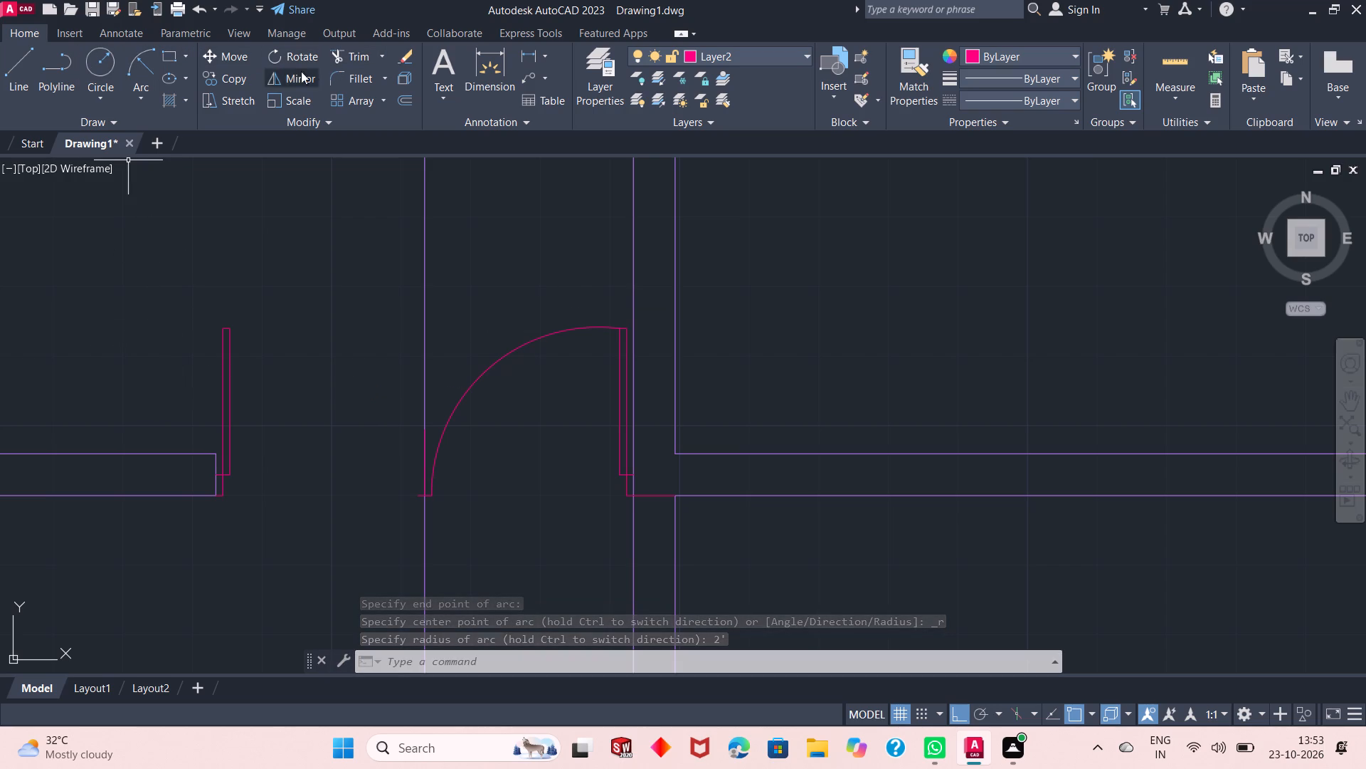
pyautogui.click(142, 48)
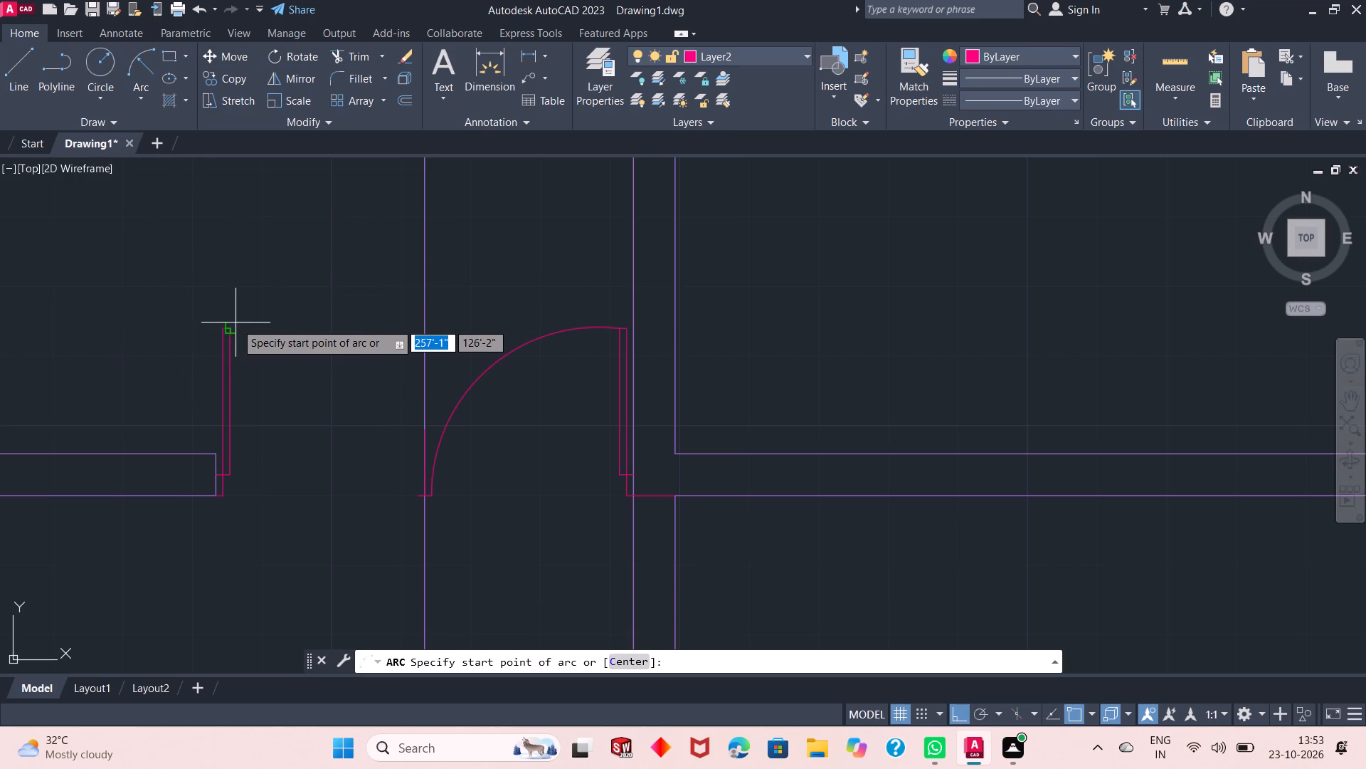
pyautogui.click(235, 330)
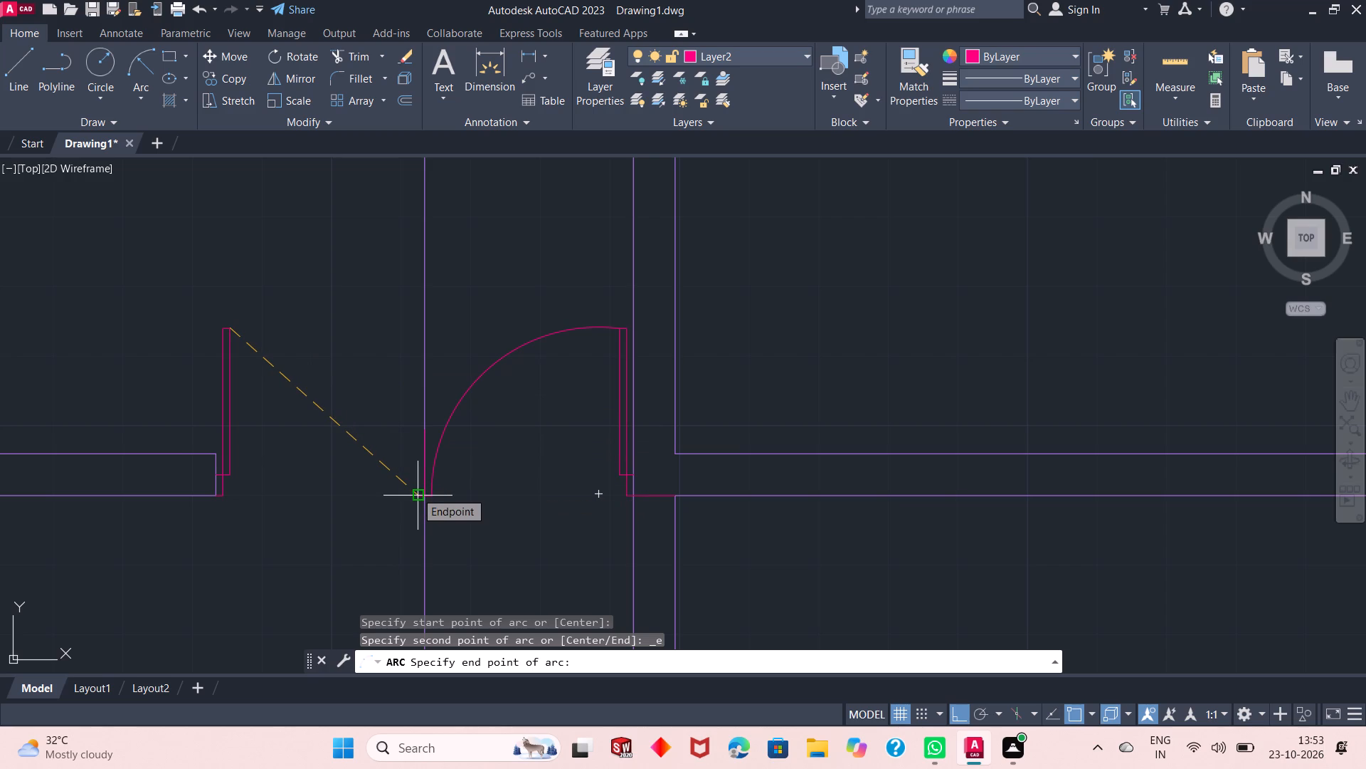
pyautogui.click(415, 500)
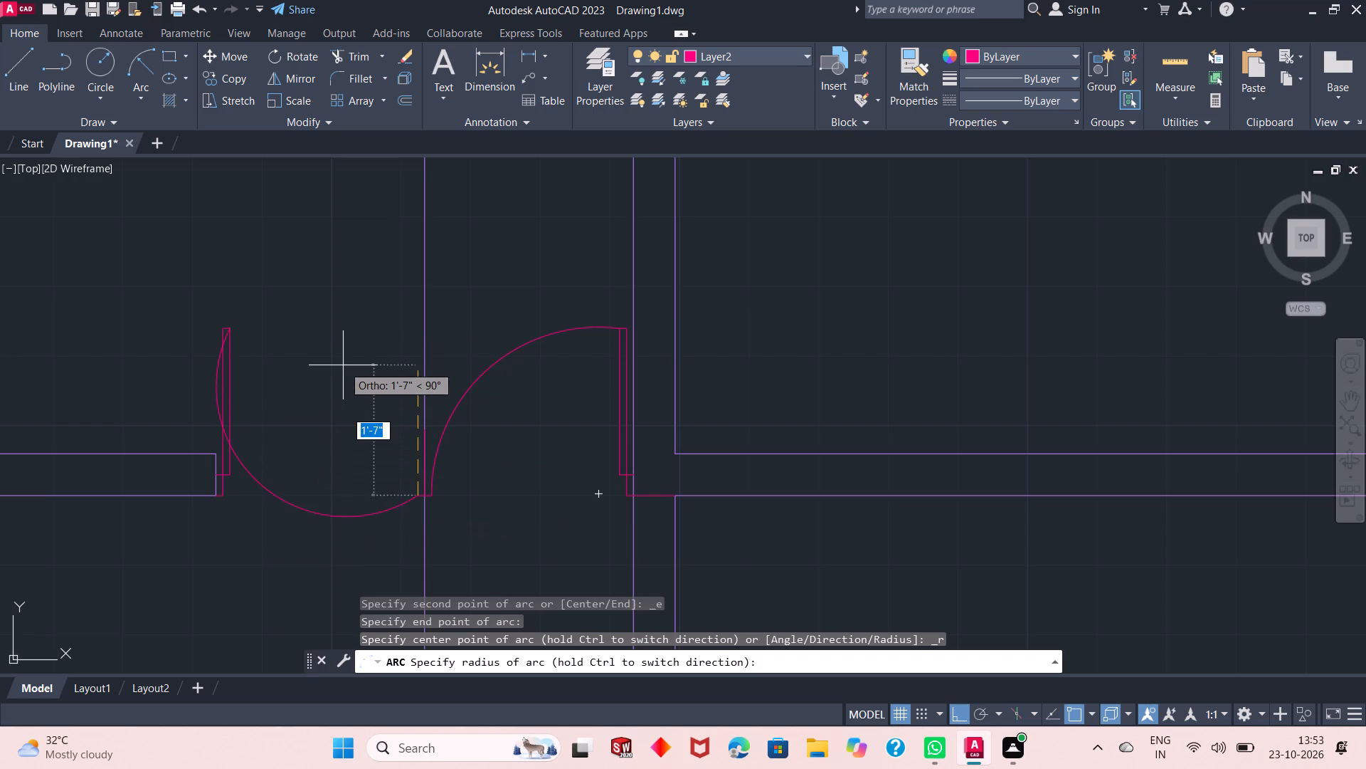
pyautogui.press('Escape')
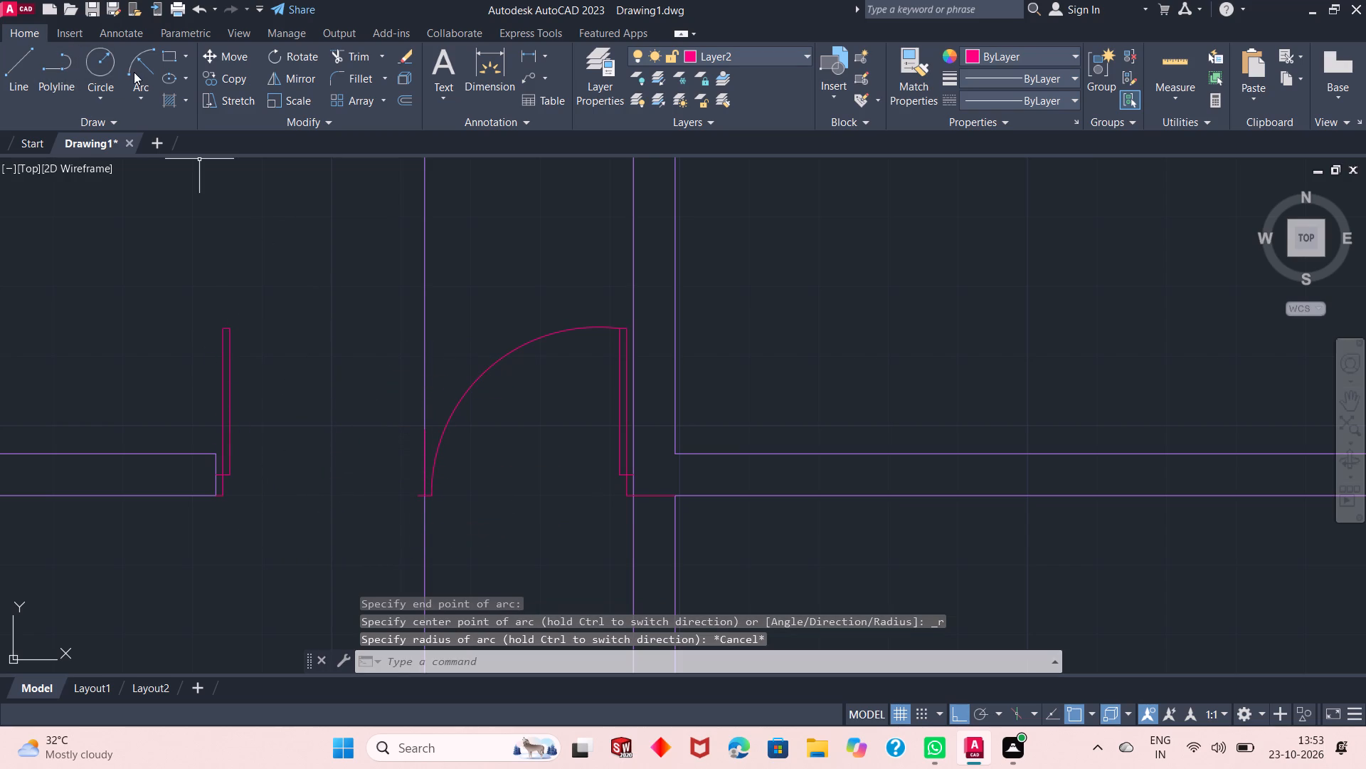
# Draw the left-hand leaf's swing arc from the left 1" line's free end to the leaf's upper right corner with a 2' radius.
pyautogui.click(134, 71)
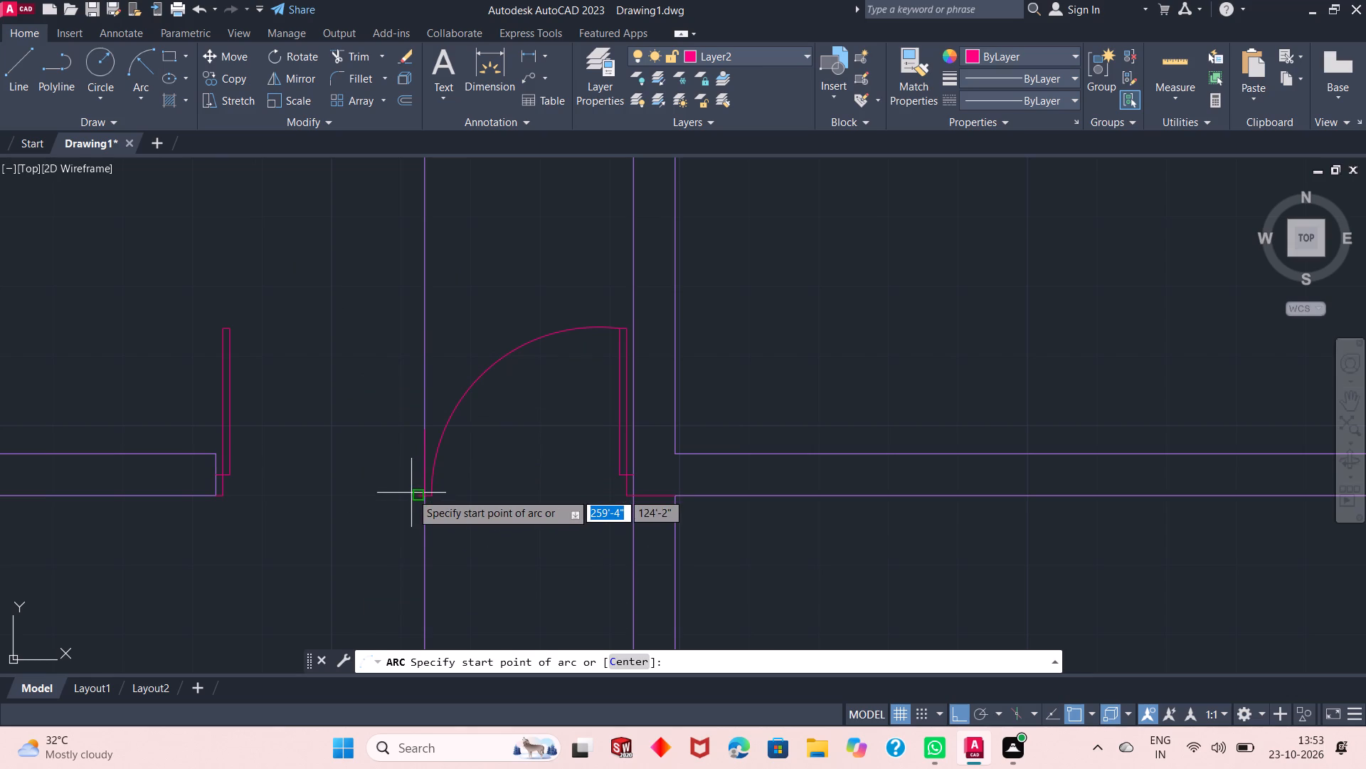
pyautogui.click(415, 495)
pyautogui.click(231, 325)
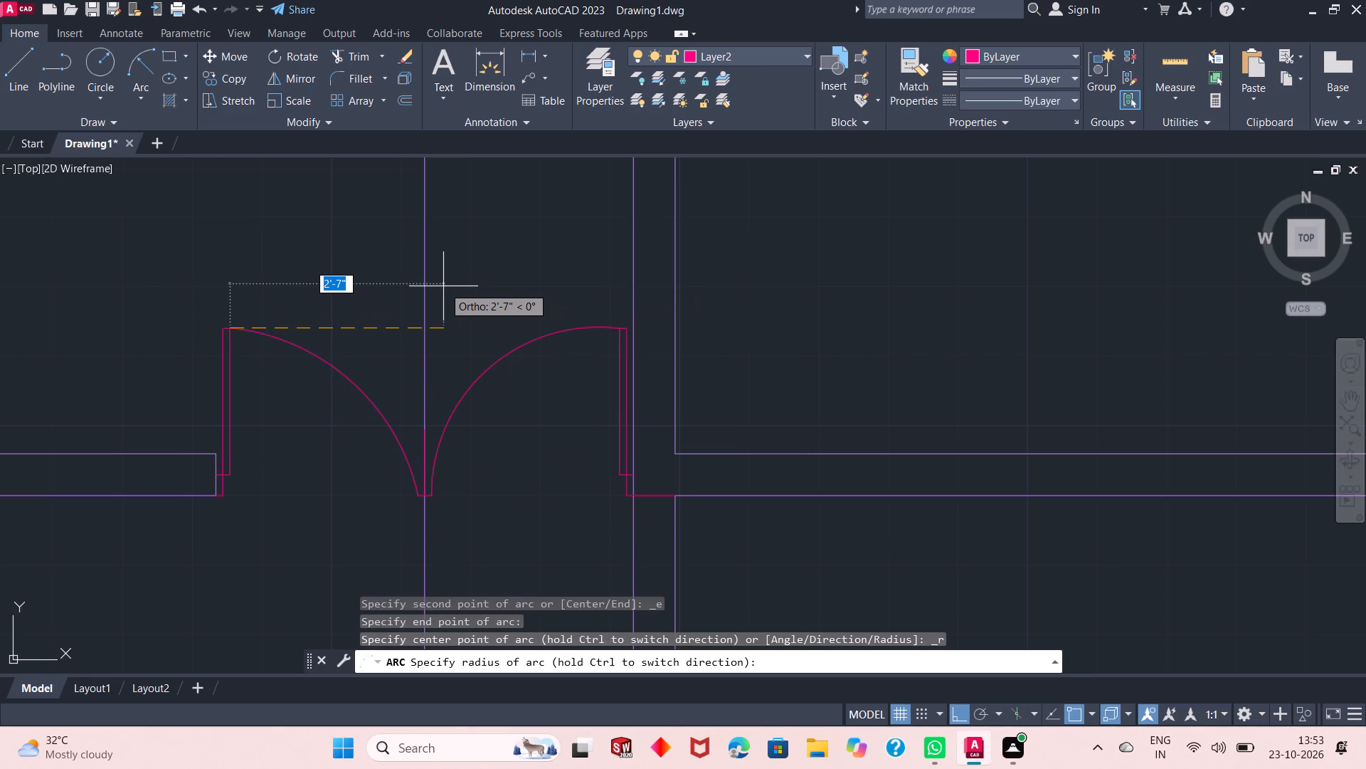
pyautogui.press('2')
pyautogui.press("'")
pyautogui.press('Return')
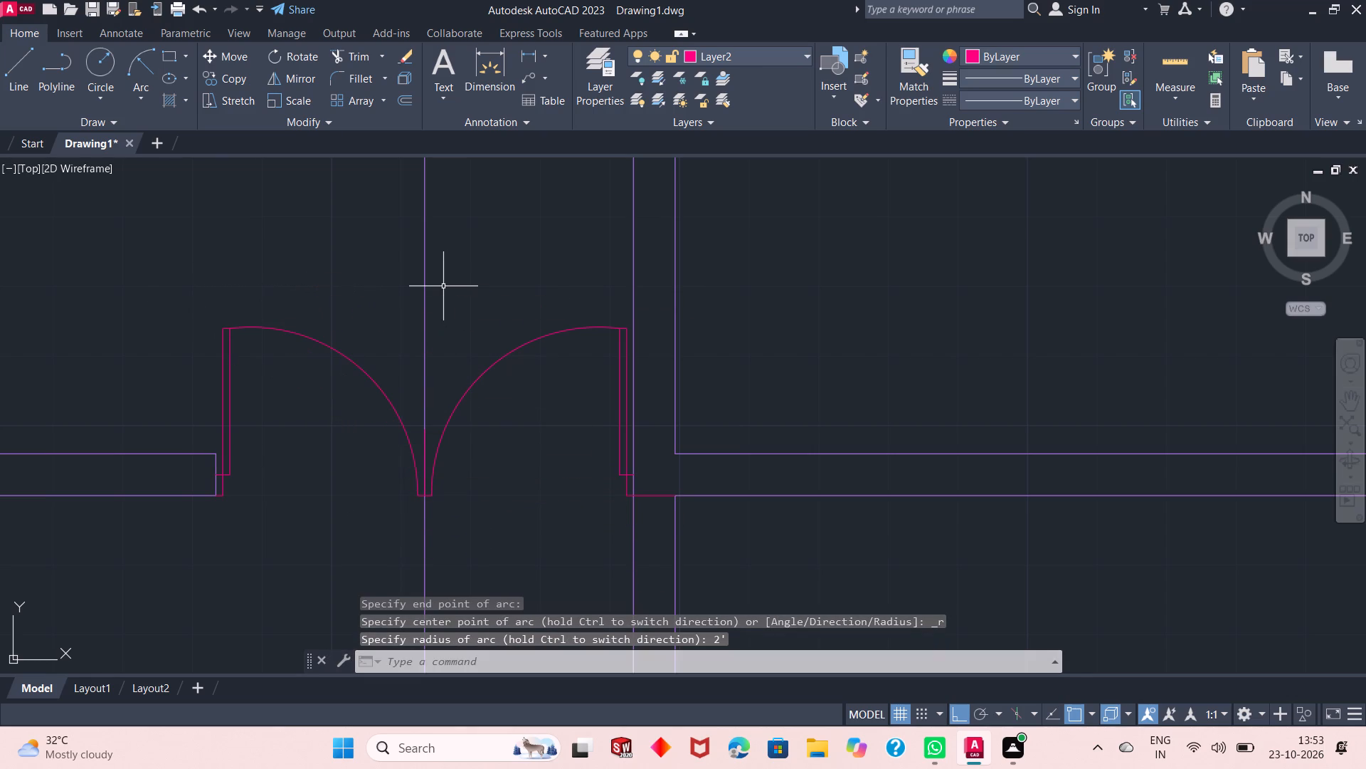
# Erase the short vertical construction line between the two swing arcs of the double door.
pyautogui.click(428, 442)
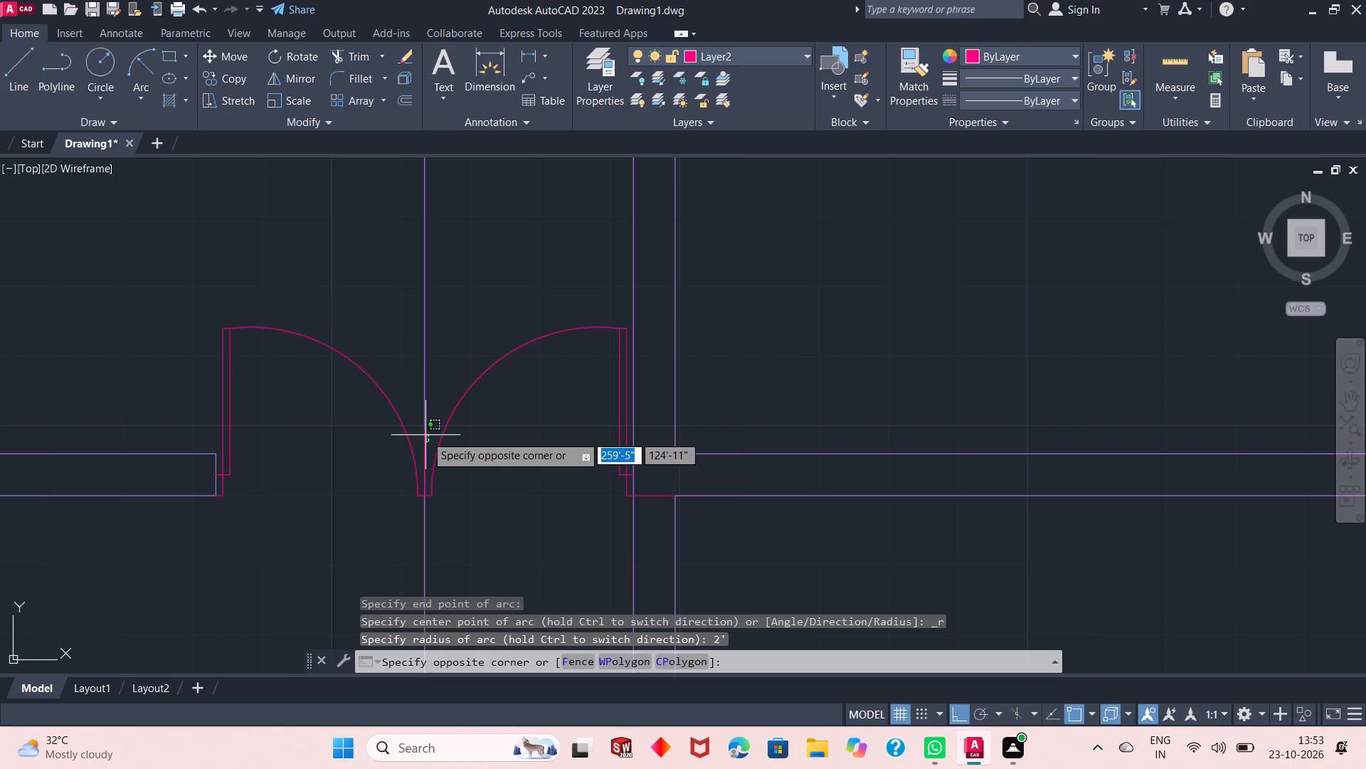
pyautogui.click(425, 442)
pyautogui.click(425, 442)
pyautogui.click(422, 451)
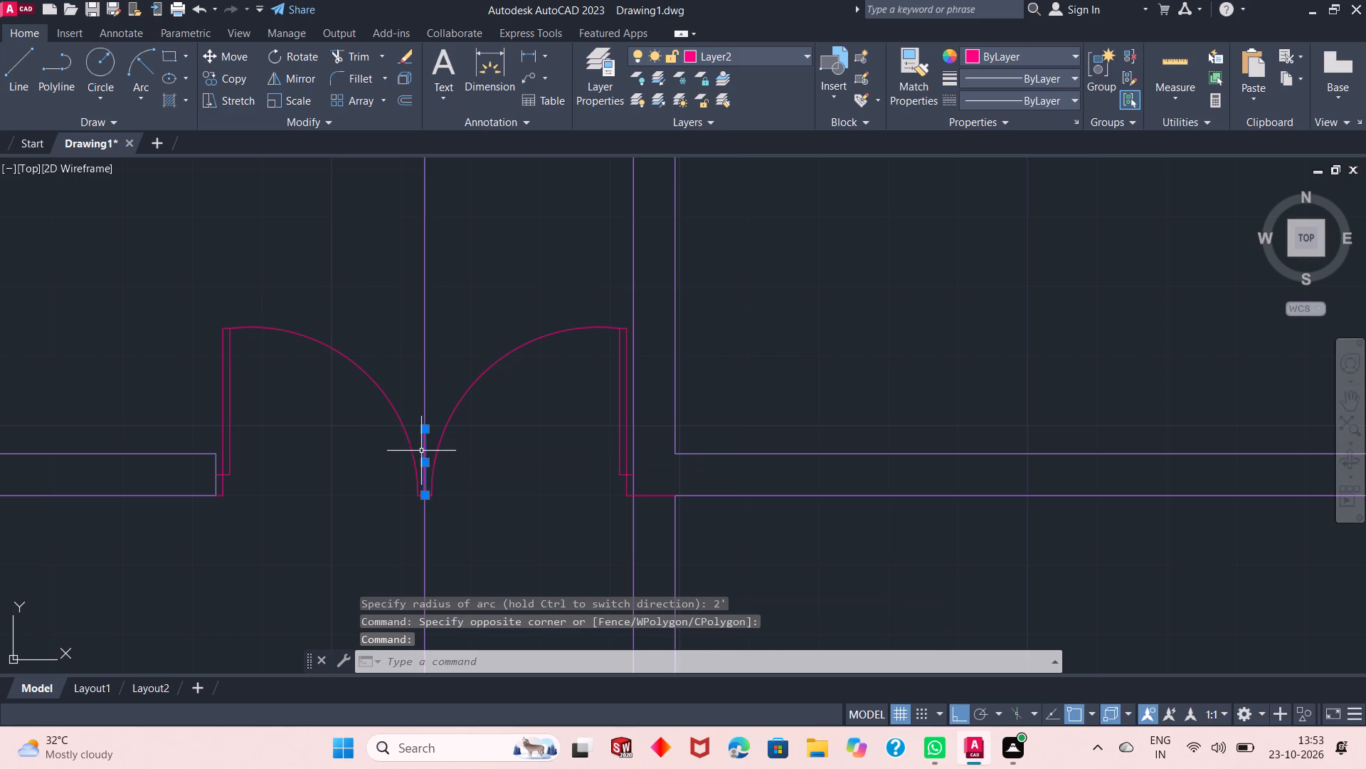
pyautogui.rightClick(291, 226)
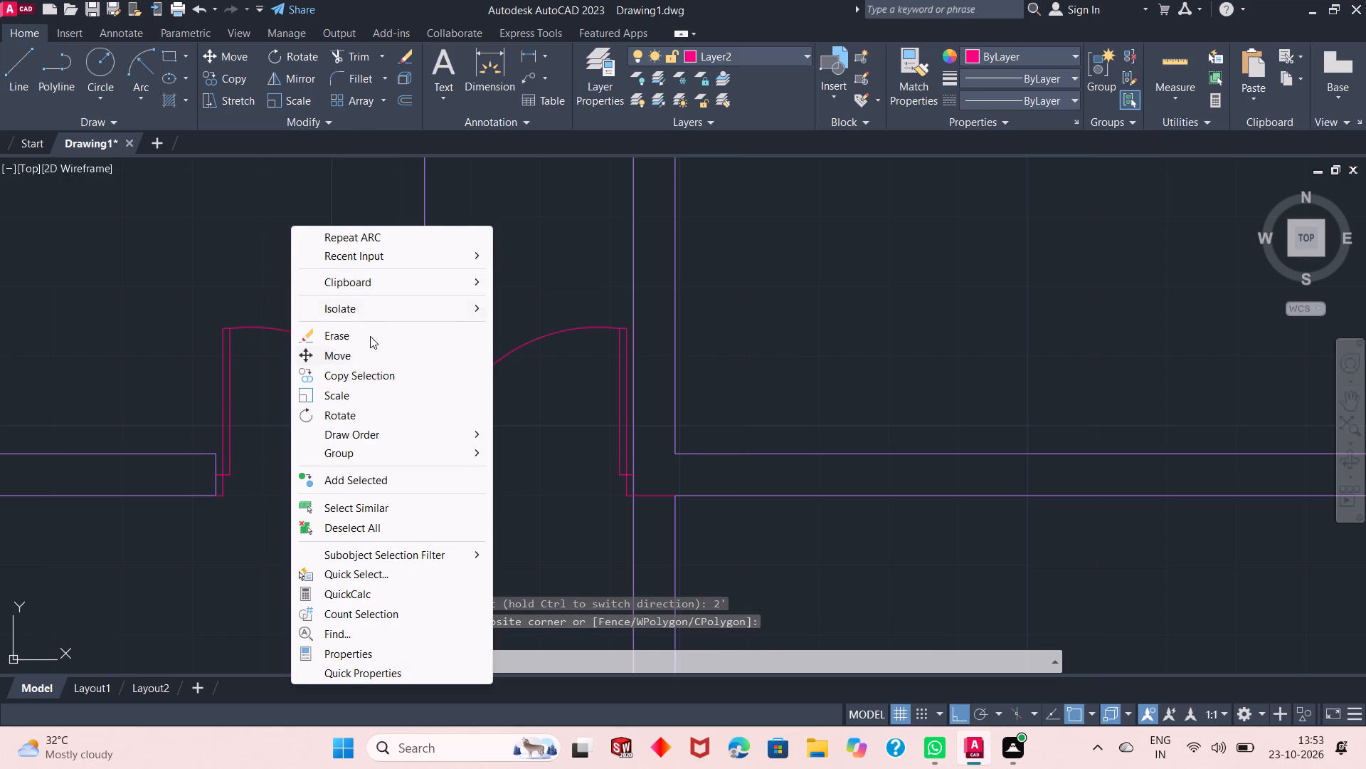
pyautogui.click(369, 335)
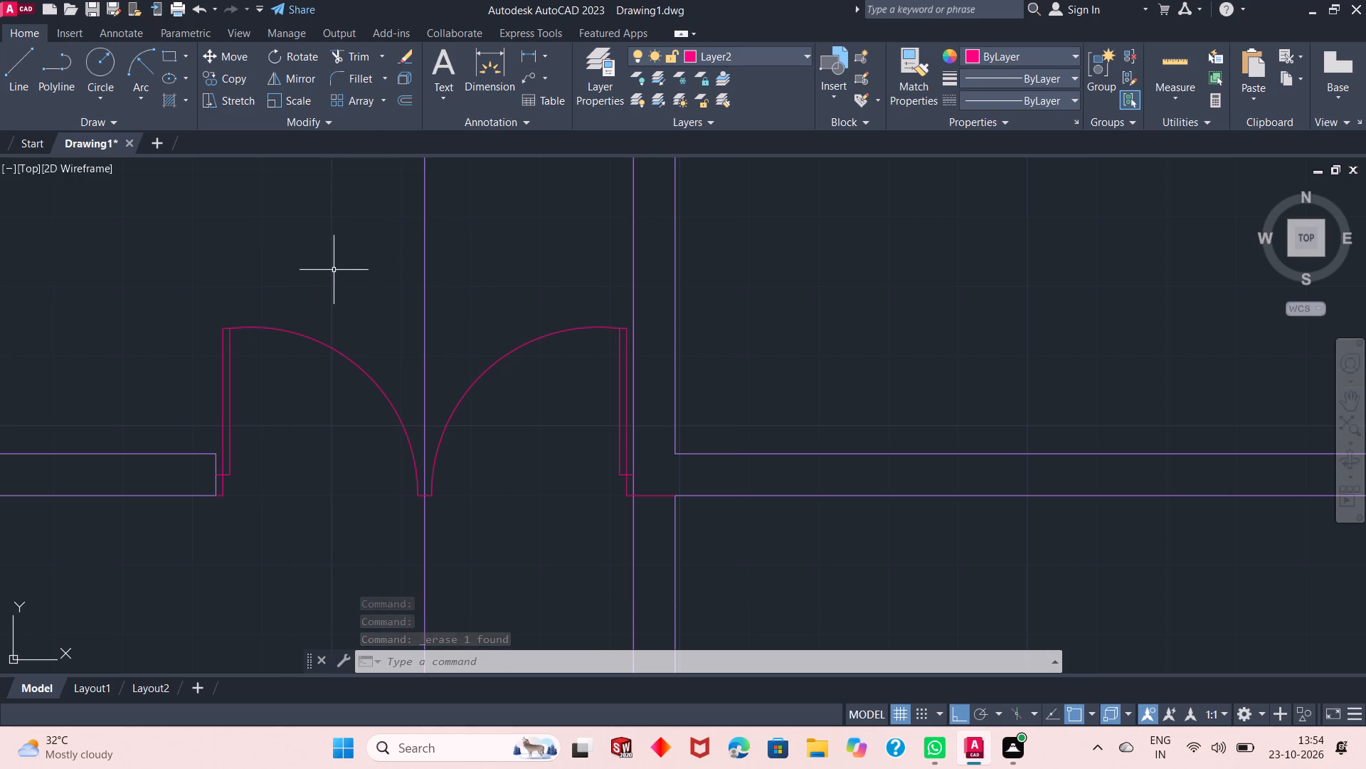
# Erase the long vertical Layer3 line running through the middle of the double door.
pyautogui.scroll(-1, 275, 294)
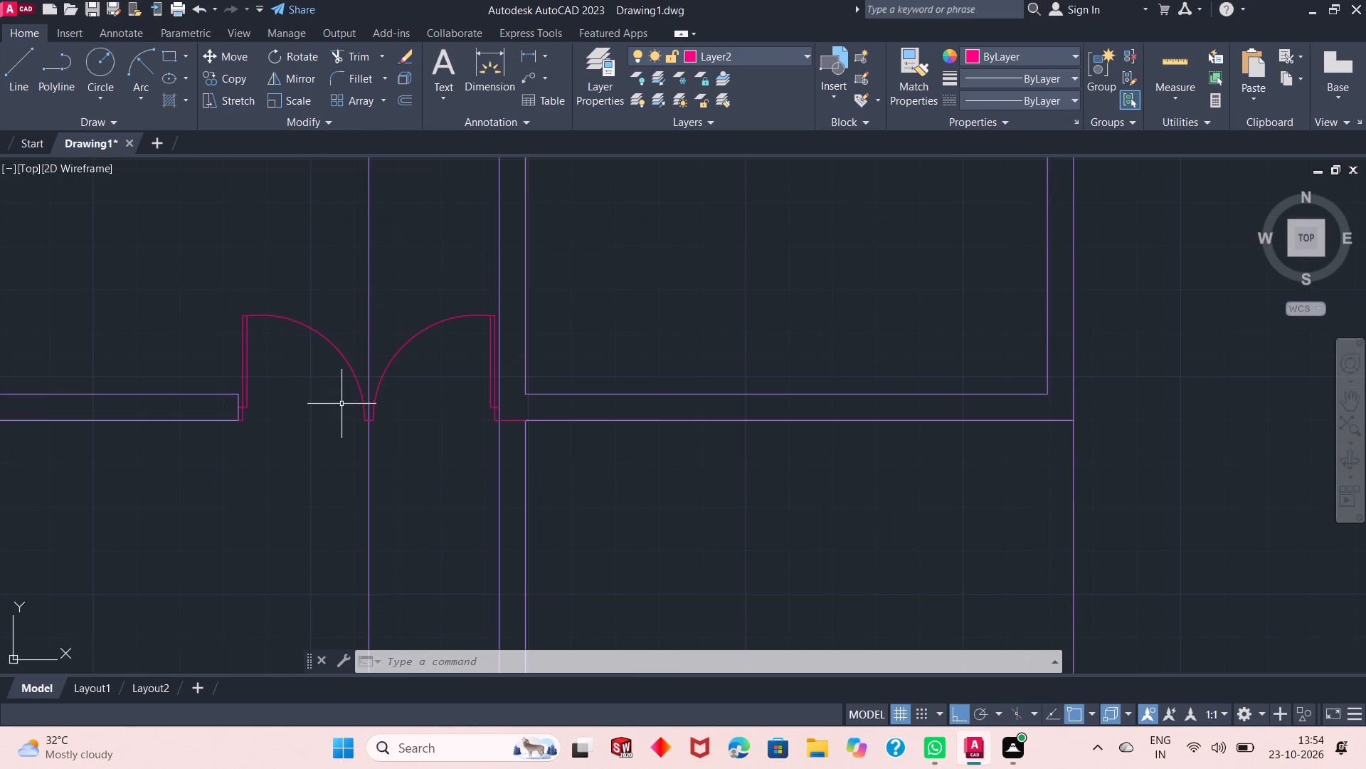
pyautogui.scroll(-1, 341, 397)
pyautogui.scroll(3, 341, 397)
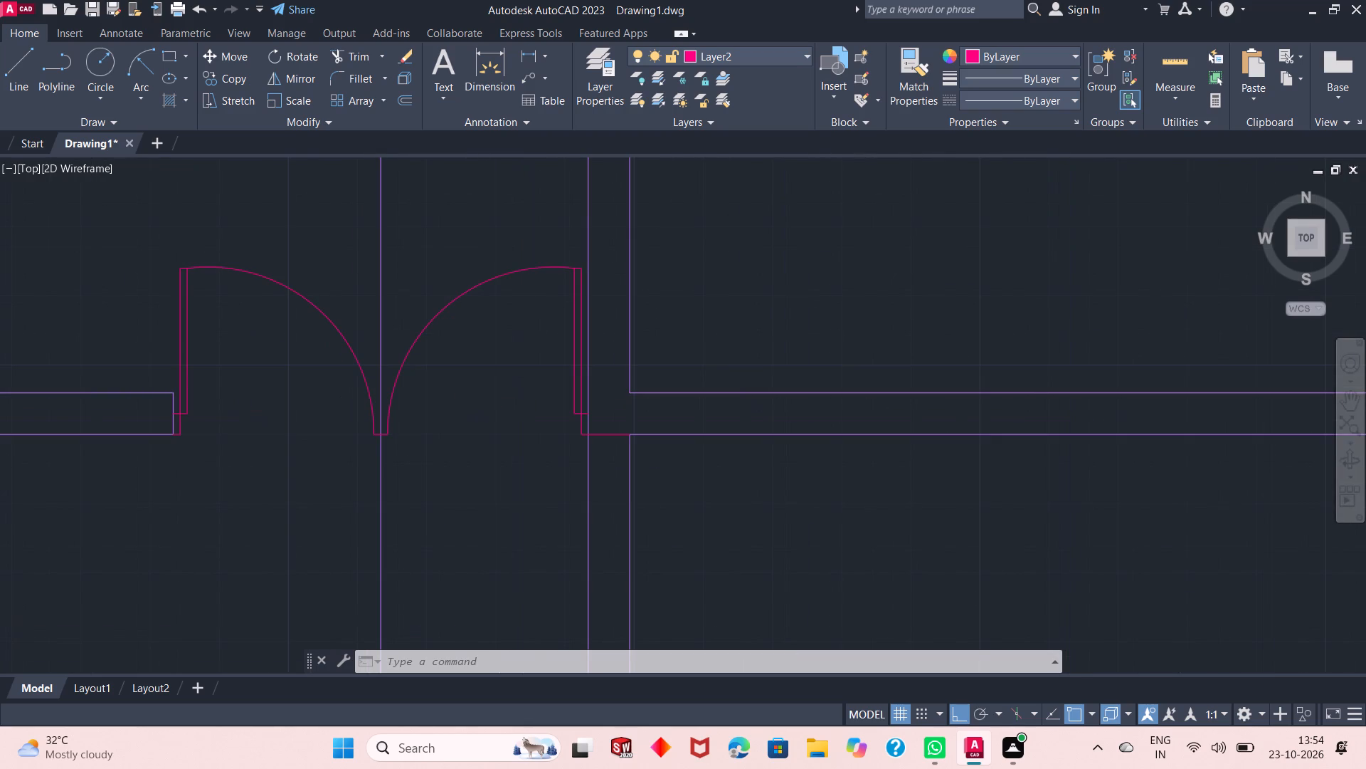
pyautogui.scroll(-4, 341, 397)
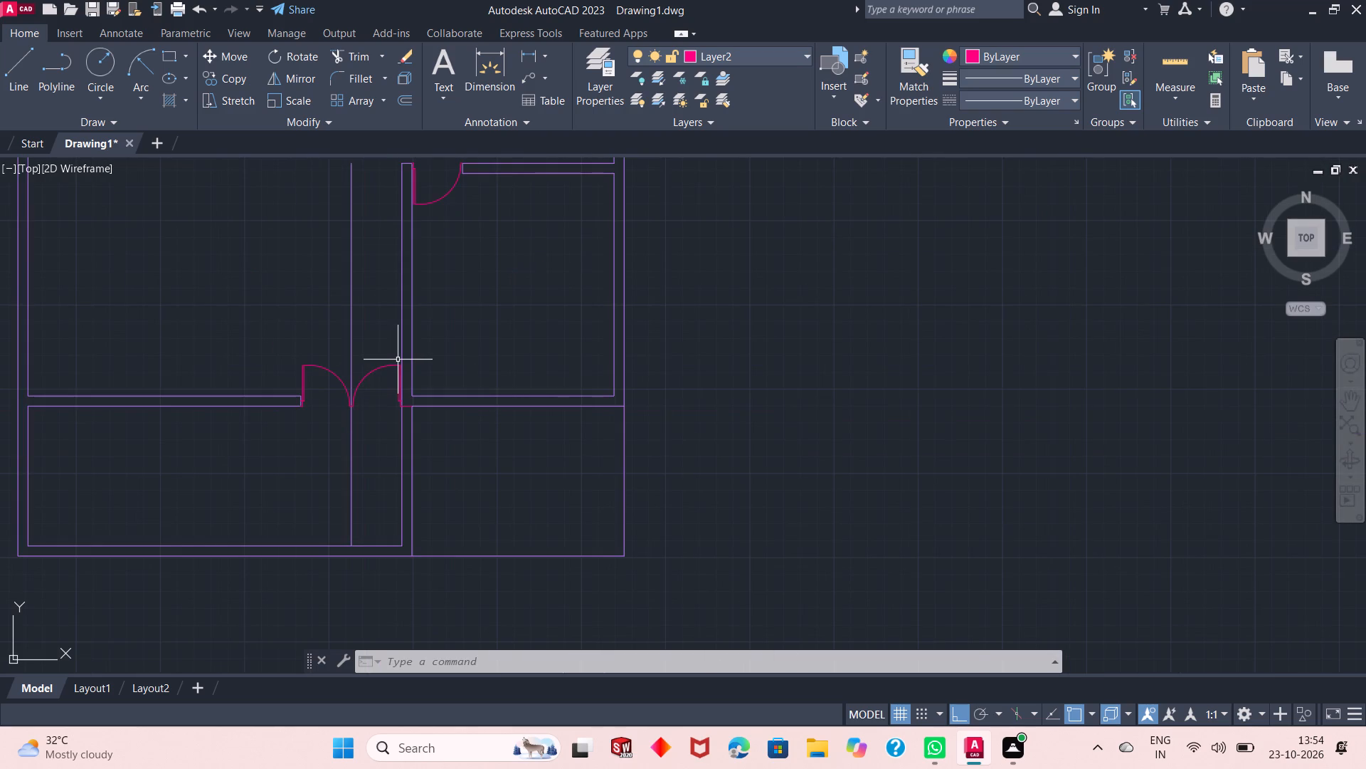
pyautogui.scroll(-2, 470, 454)
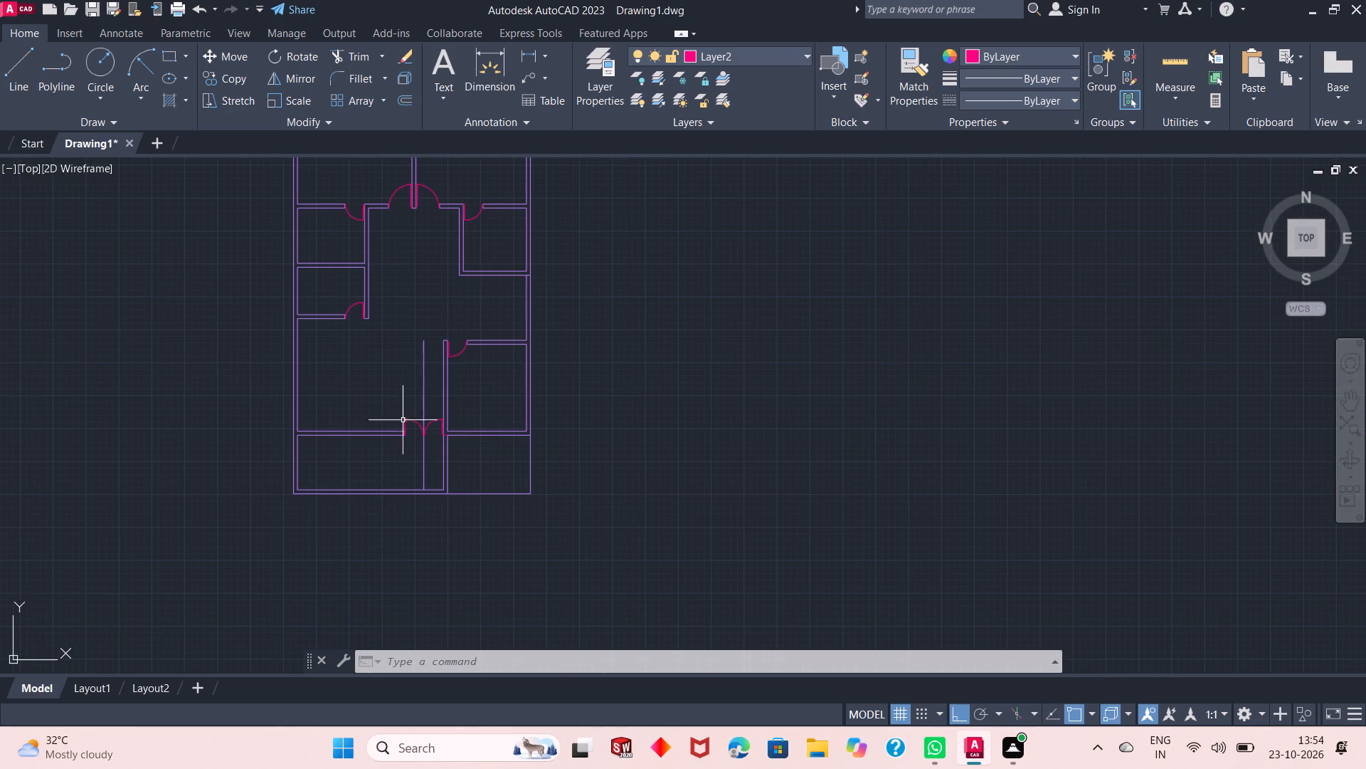
pyautogui.scroll(-1, 403, 420)
pyautogui.scroll(1, 416, 315)
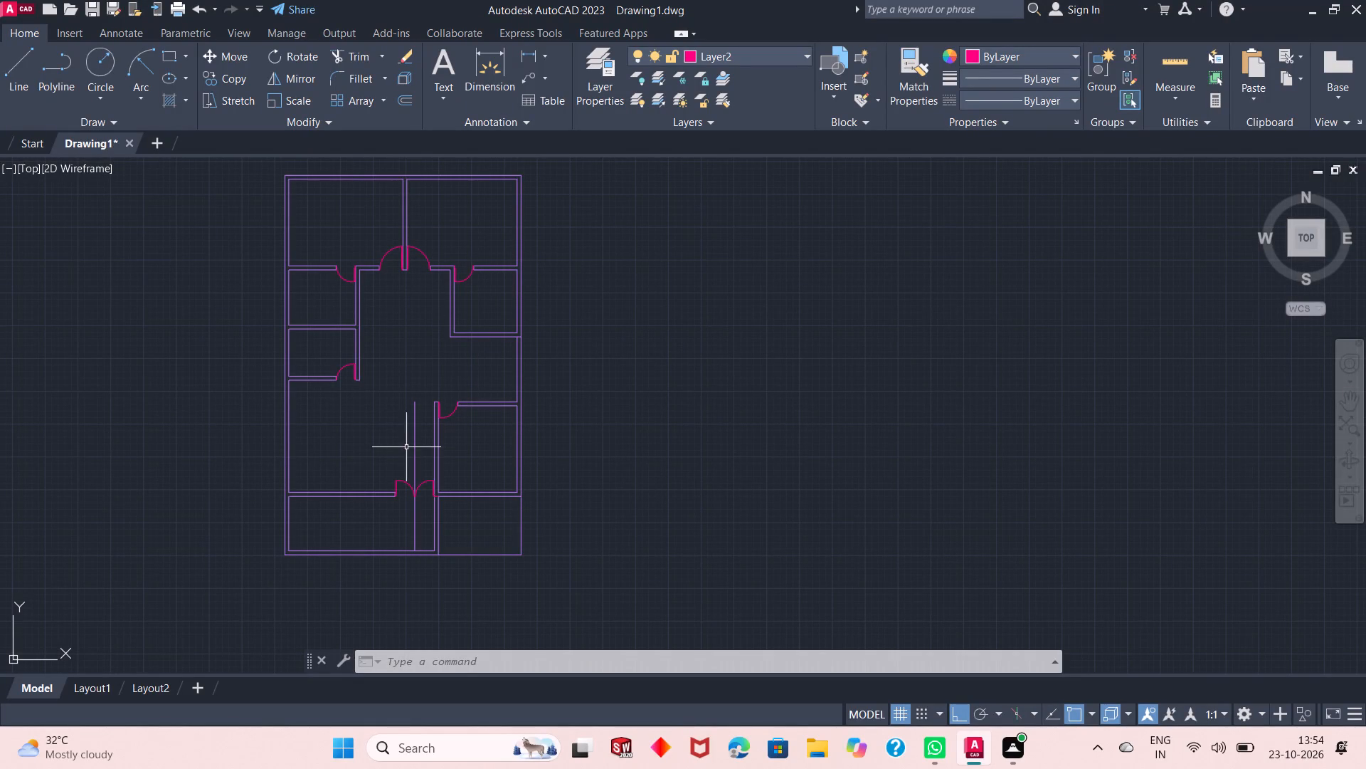
pyautogui.click(413, 430)
pyautogui.rightClick(593, 342)
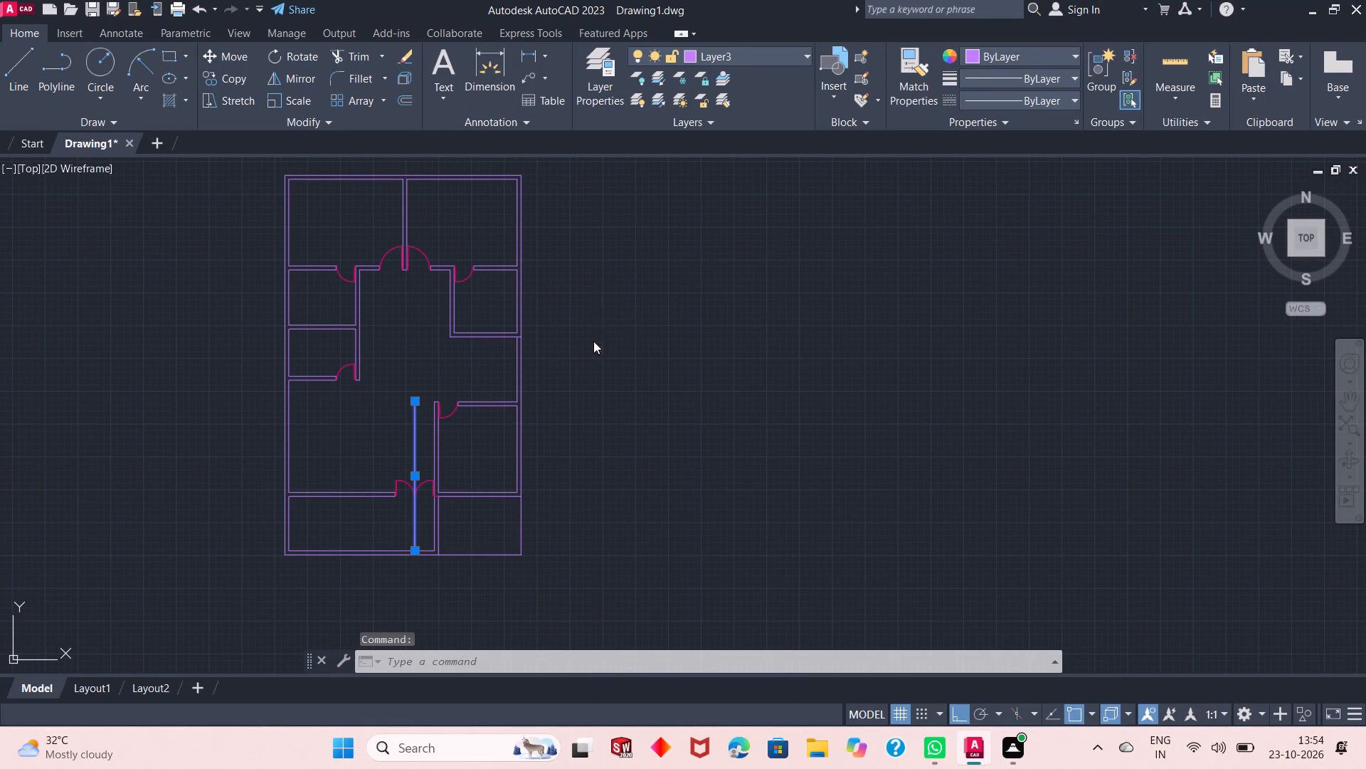
pyautogui.click(614, 376)
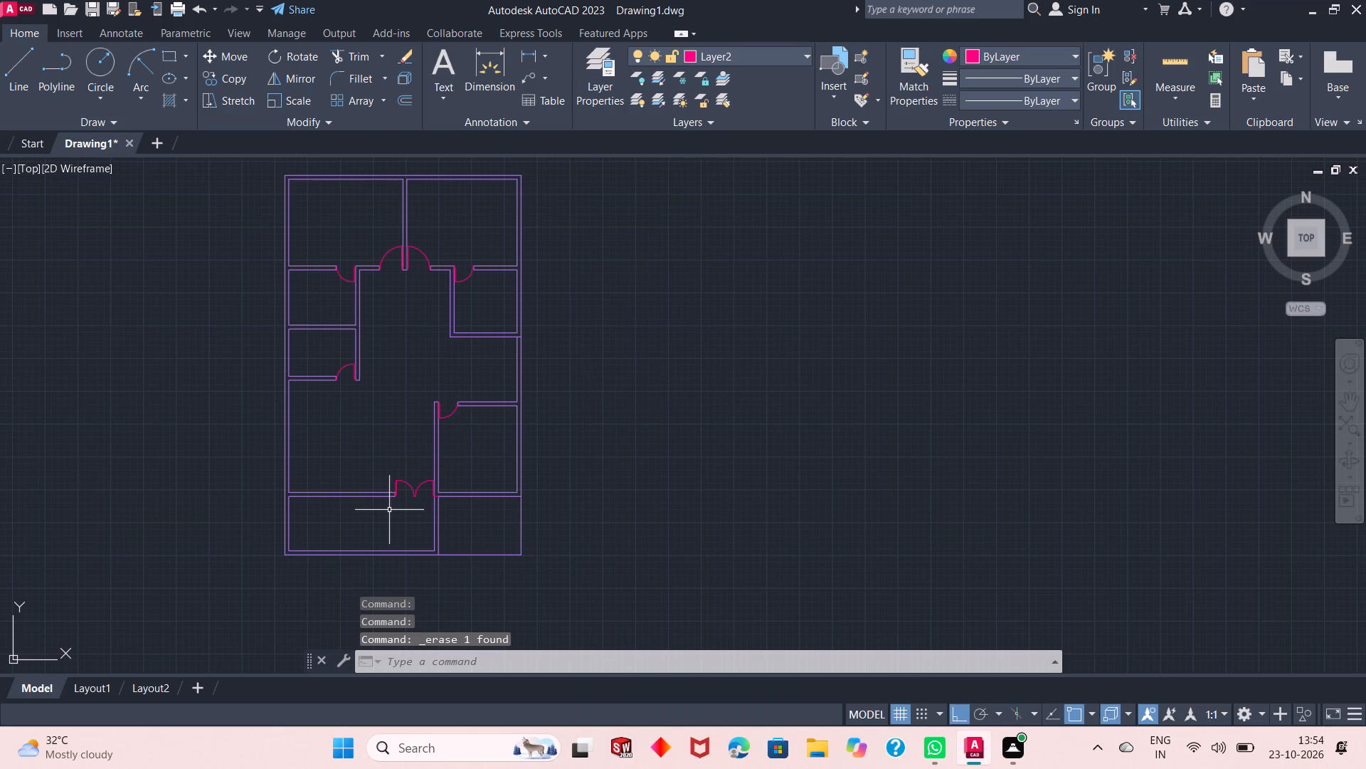
# Create a new layer based on layer 0's properties.
pyautogui.scroll(2, 389, 510)
pyautogui.scroll(1, 418, 561)
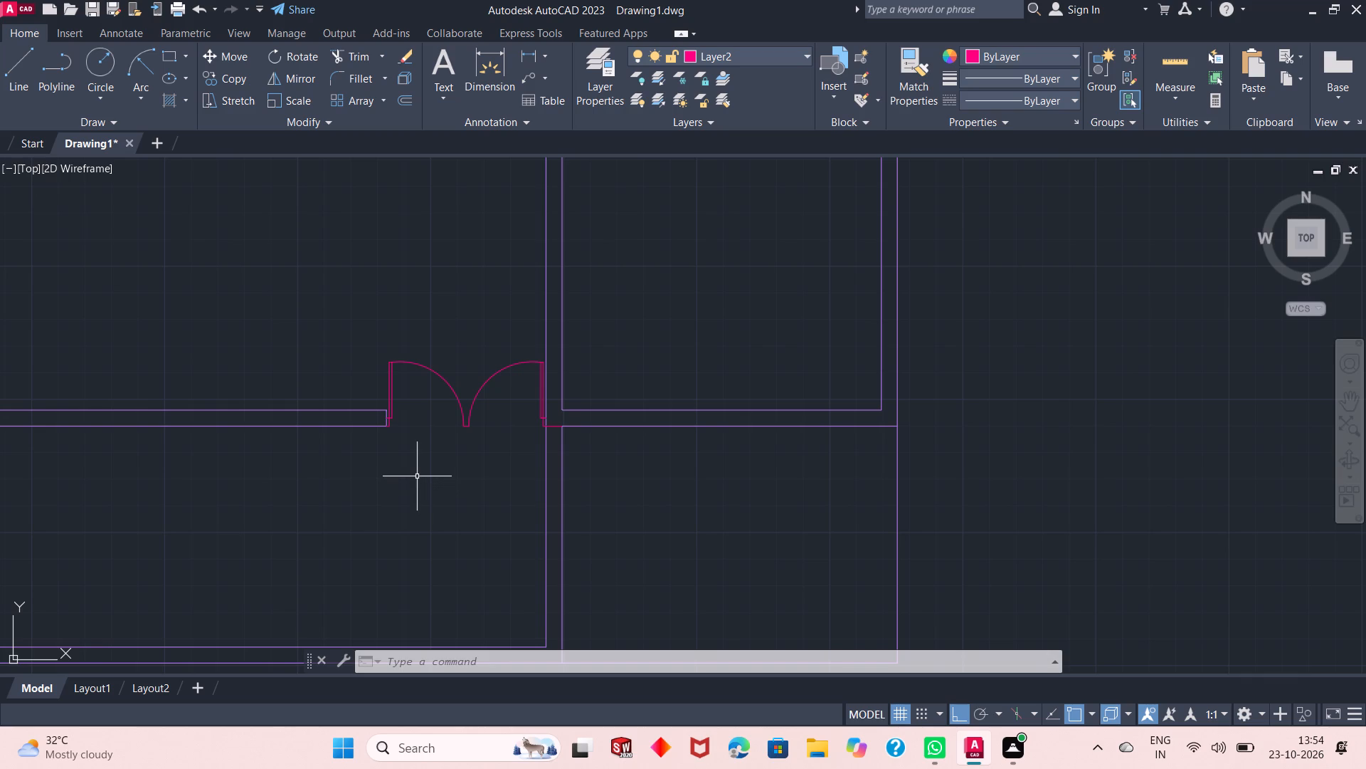
pyautogui.scroll(-1, 473, 483)
pyautogui.scroll(1, 498, 531)
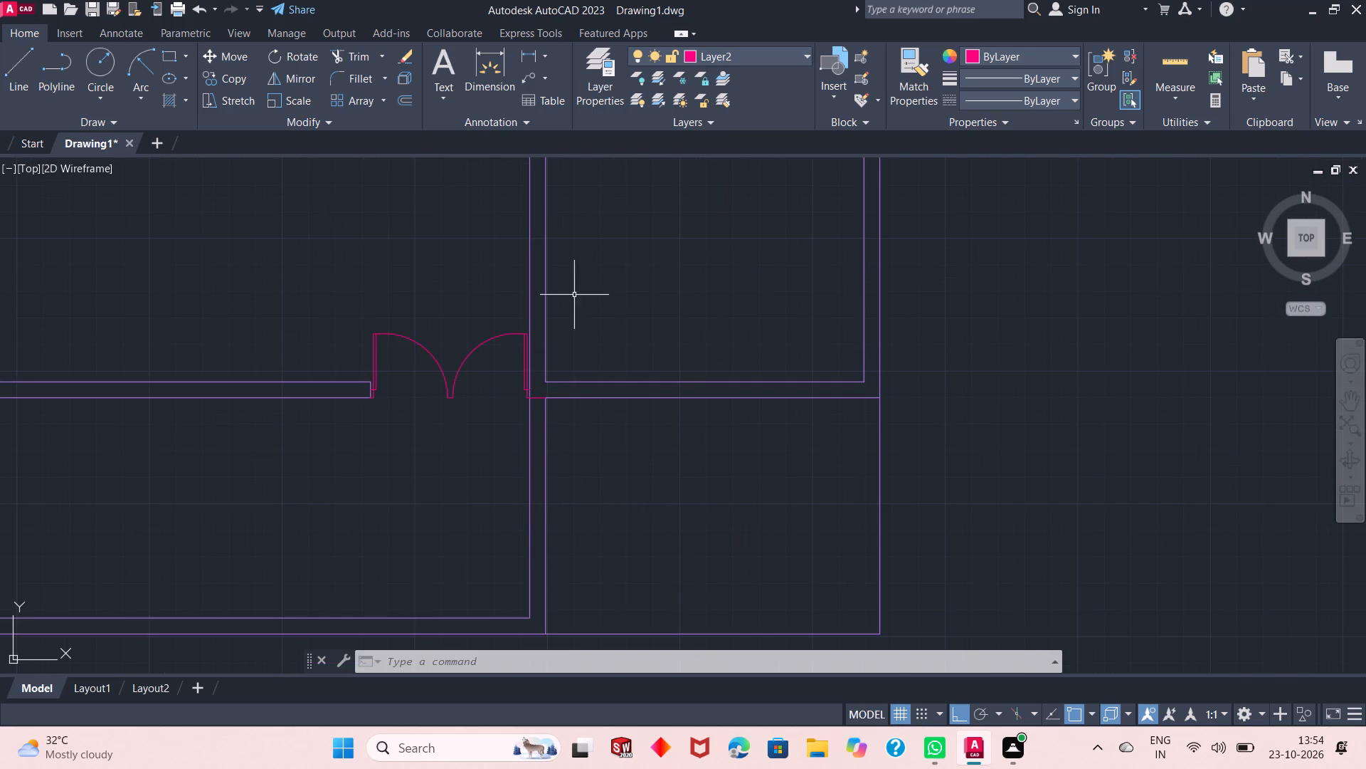
pyautogui.click(617, 80)
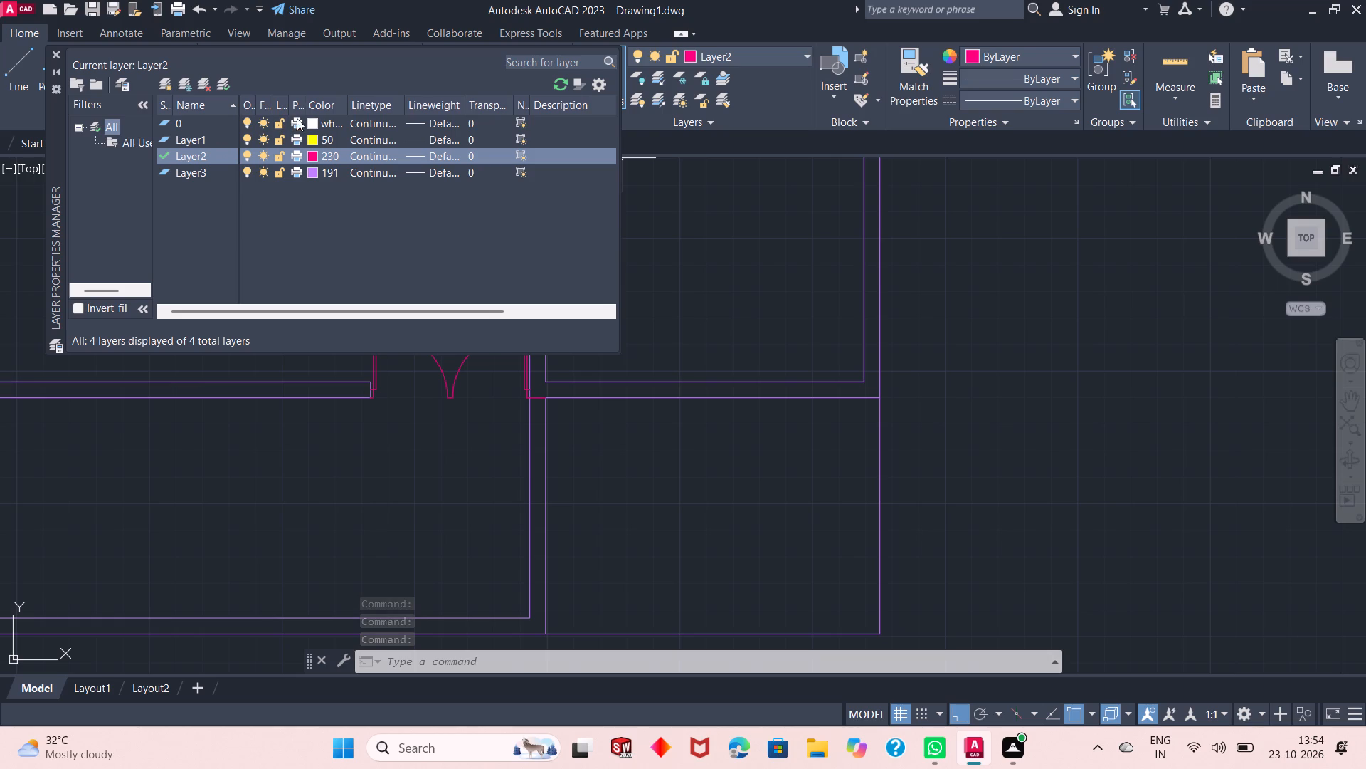
pyautogui.click(316, 122)
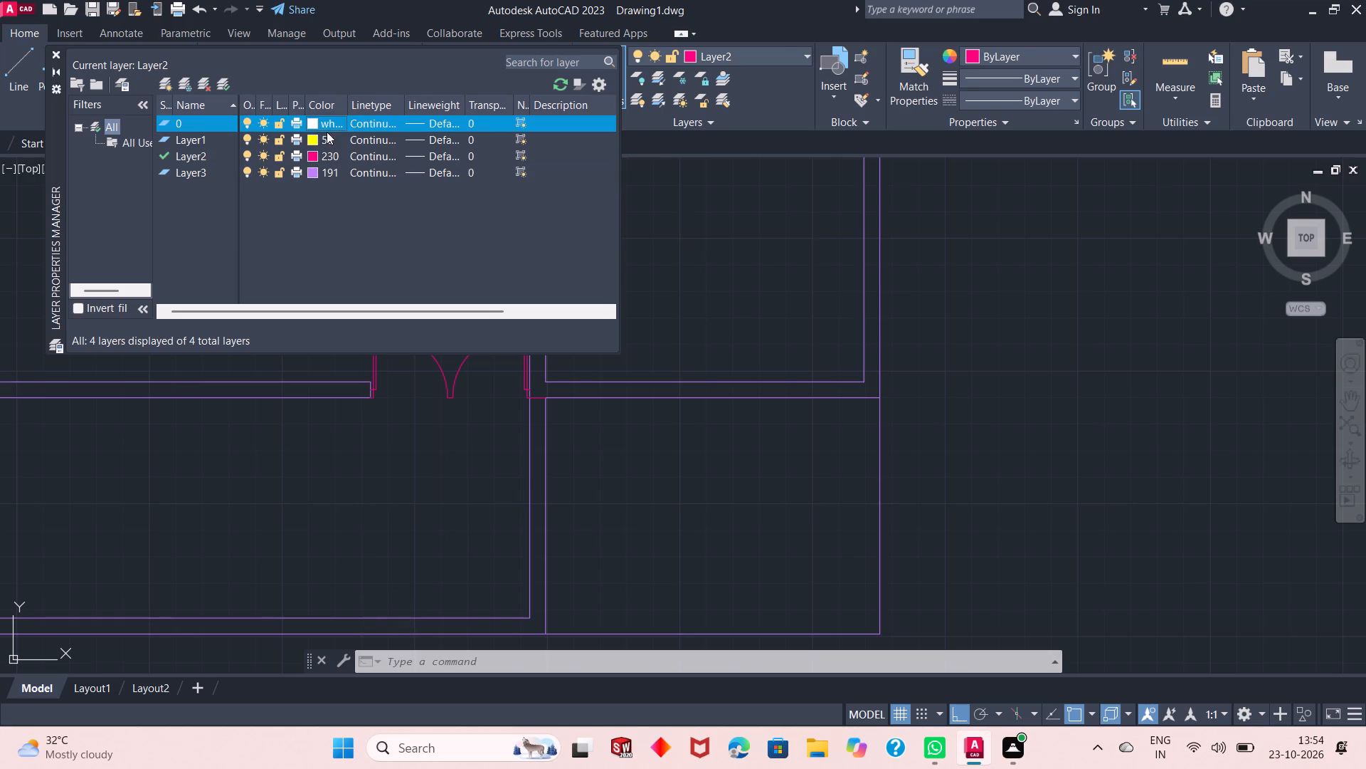
pyautogui.click(831, 228)
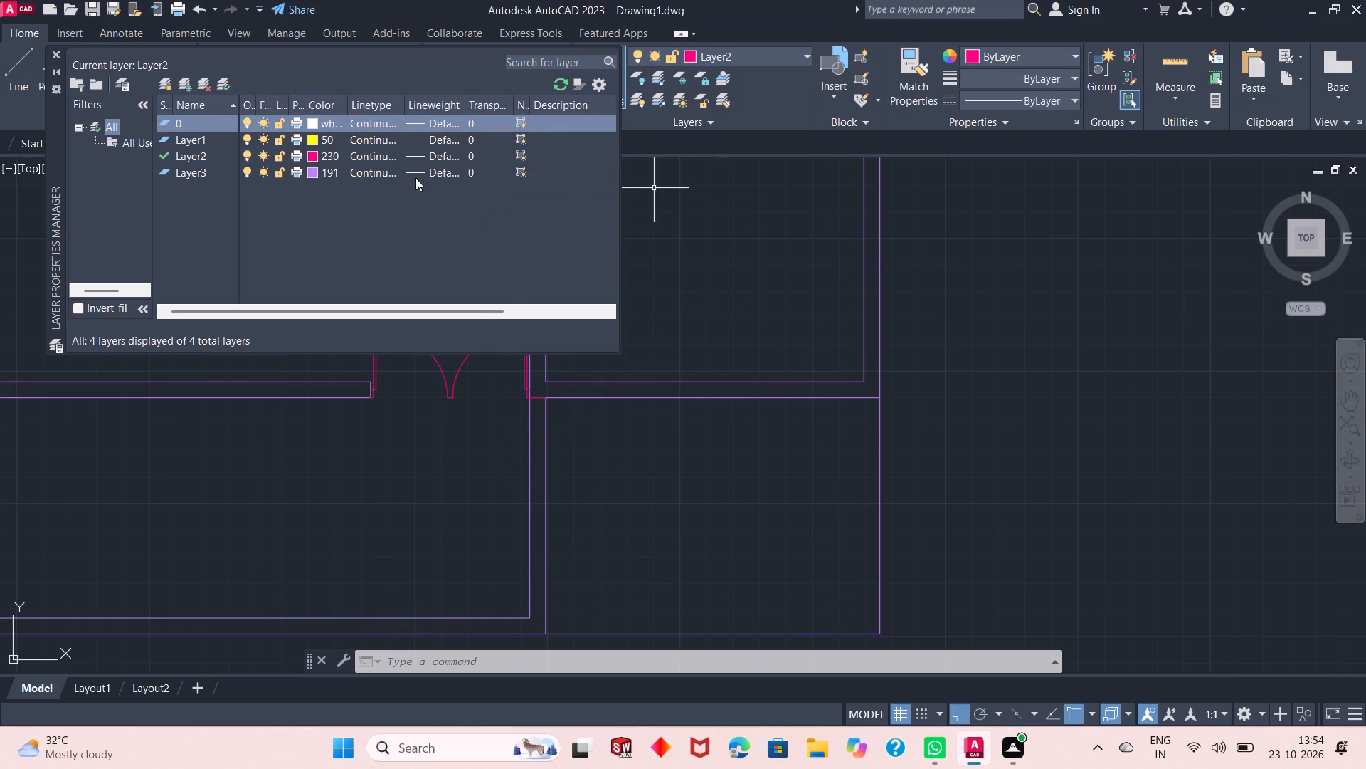
pyautogui.click(162, 80)
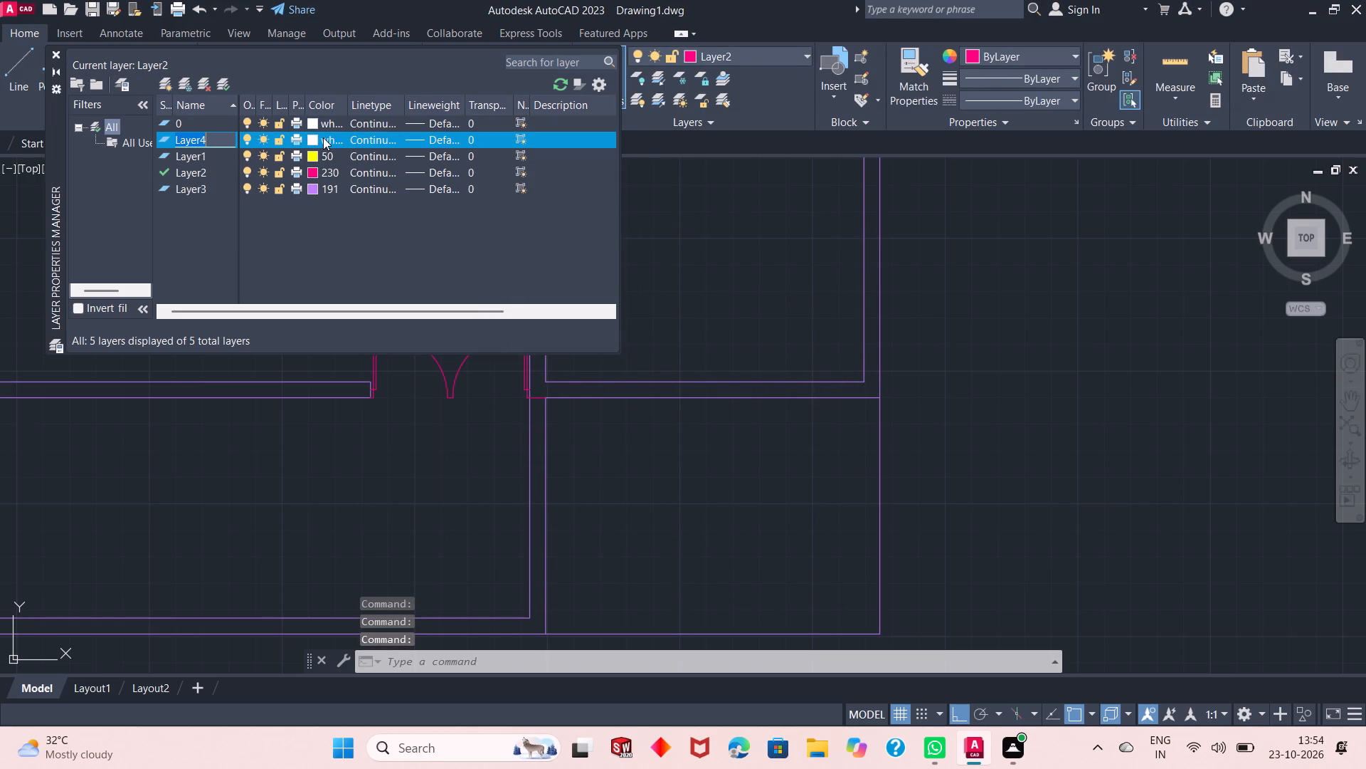
# Load the DASHED2 linetype from acadiso.lin and assign it to Layer4.
pyautogui.click(371, 142)
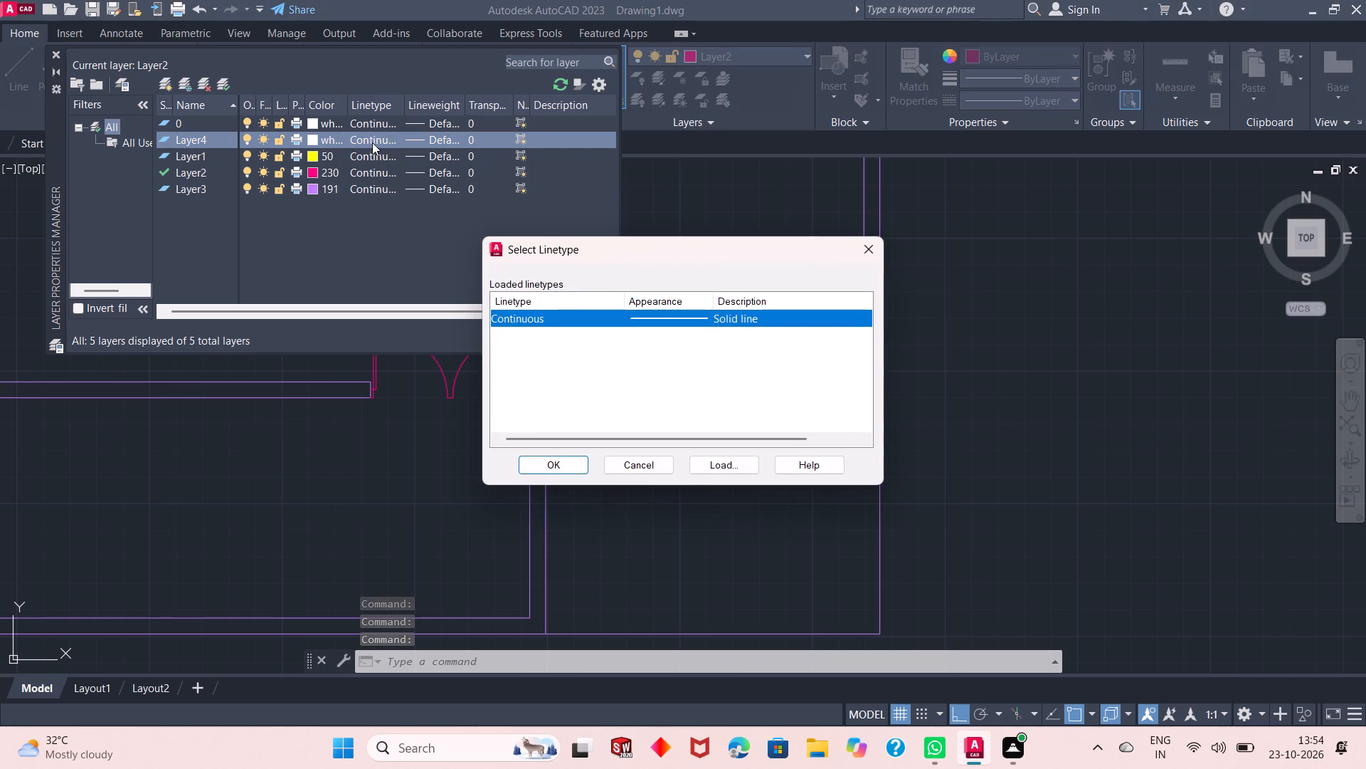
pyautogui.click(720, 464)
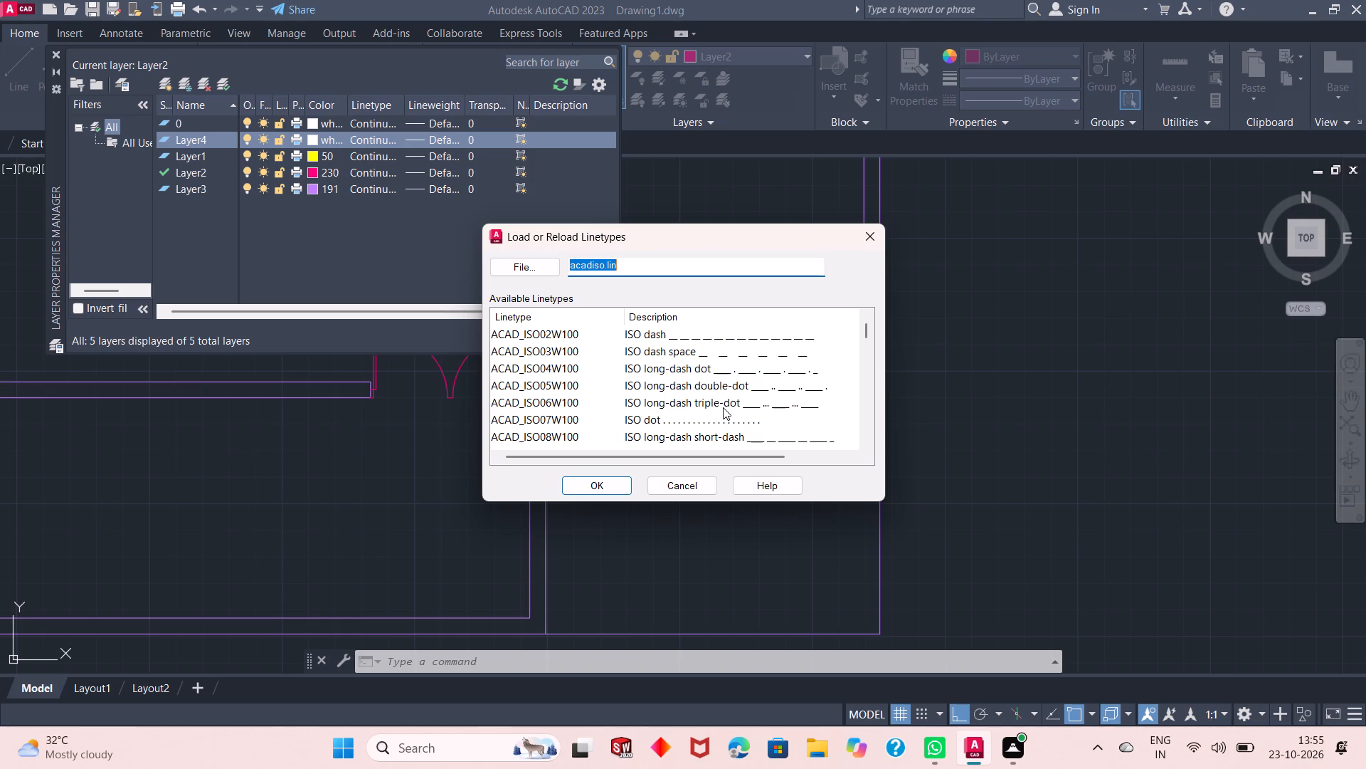
pyautogui.scroll(-5, 723, 407)
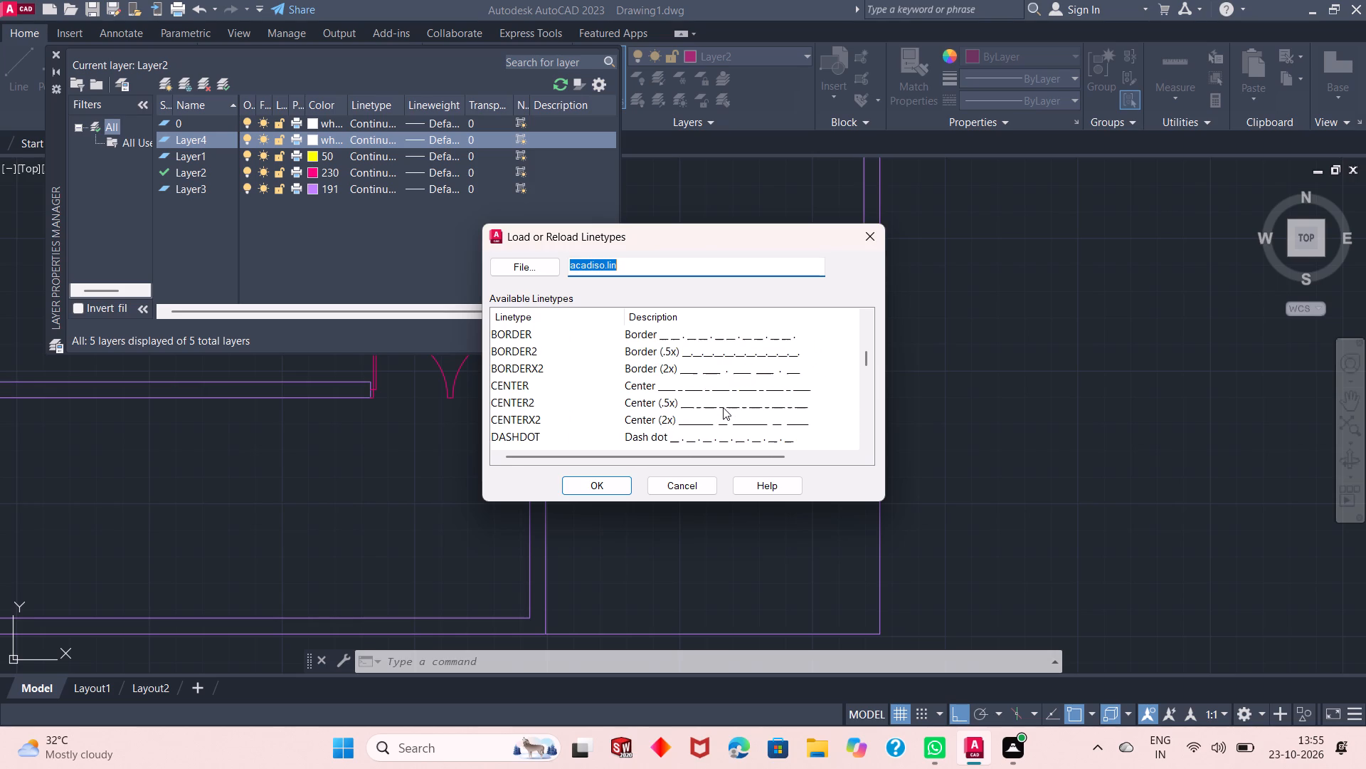
pyautogui.scroll(-2, 723, 407)
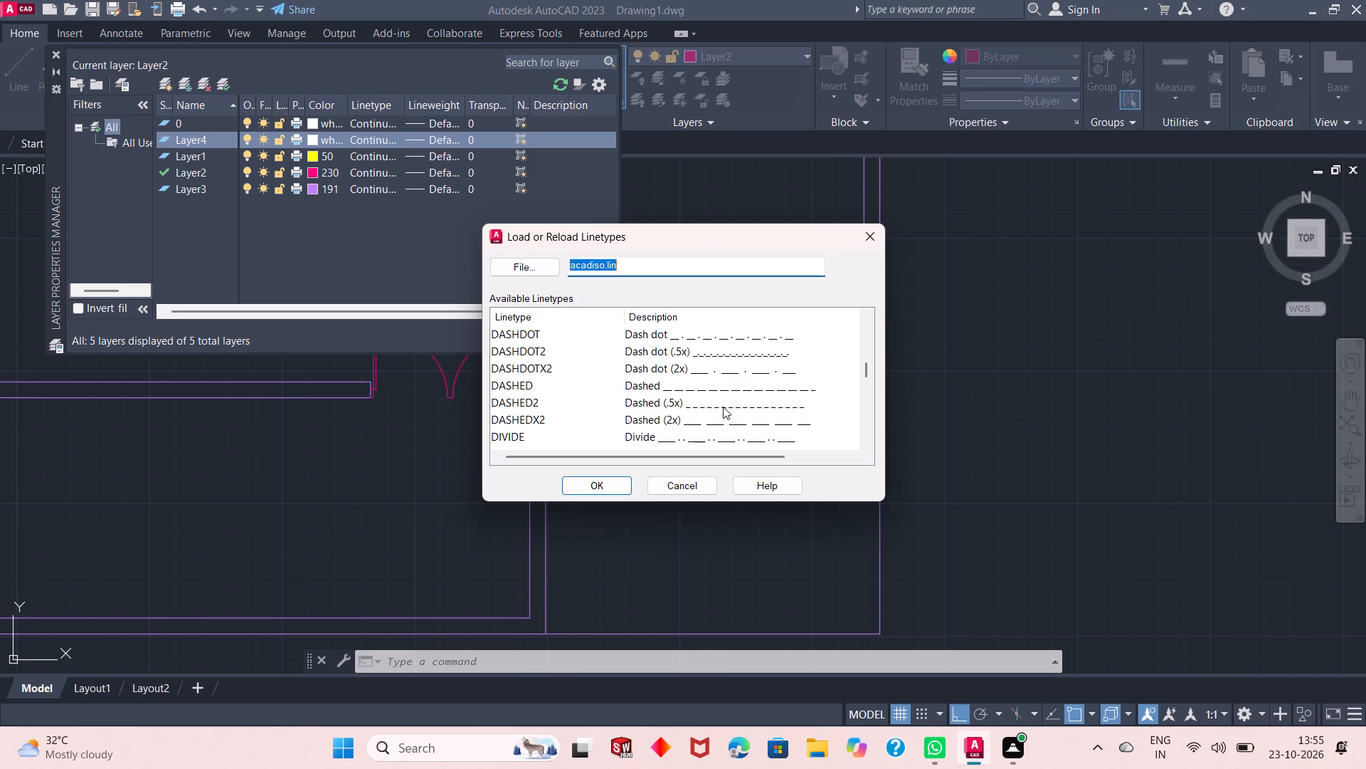
pyautogui.scroll(-1, 723, 407)
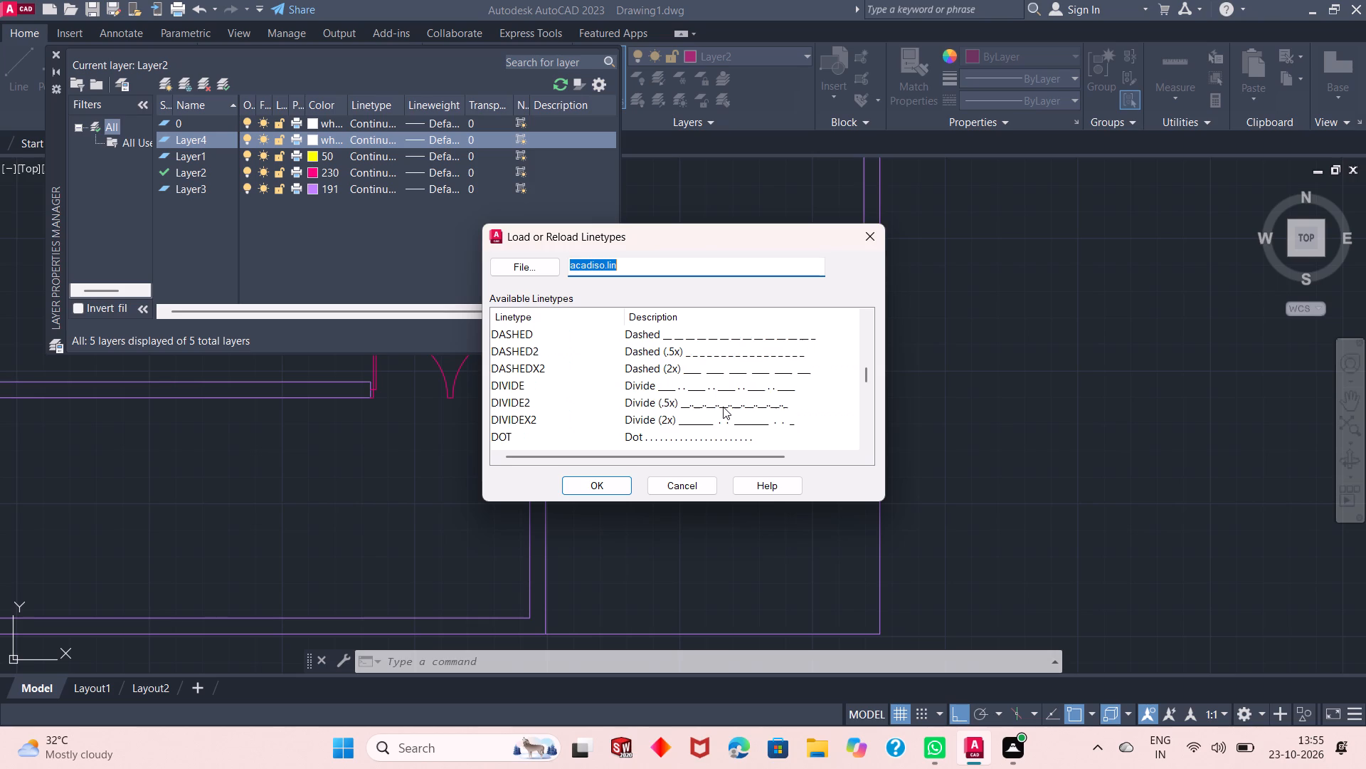
pyautogui.scroll(-12, 723, 407)
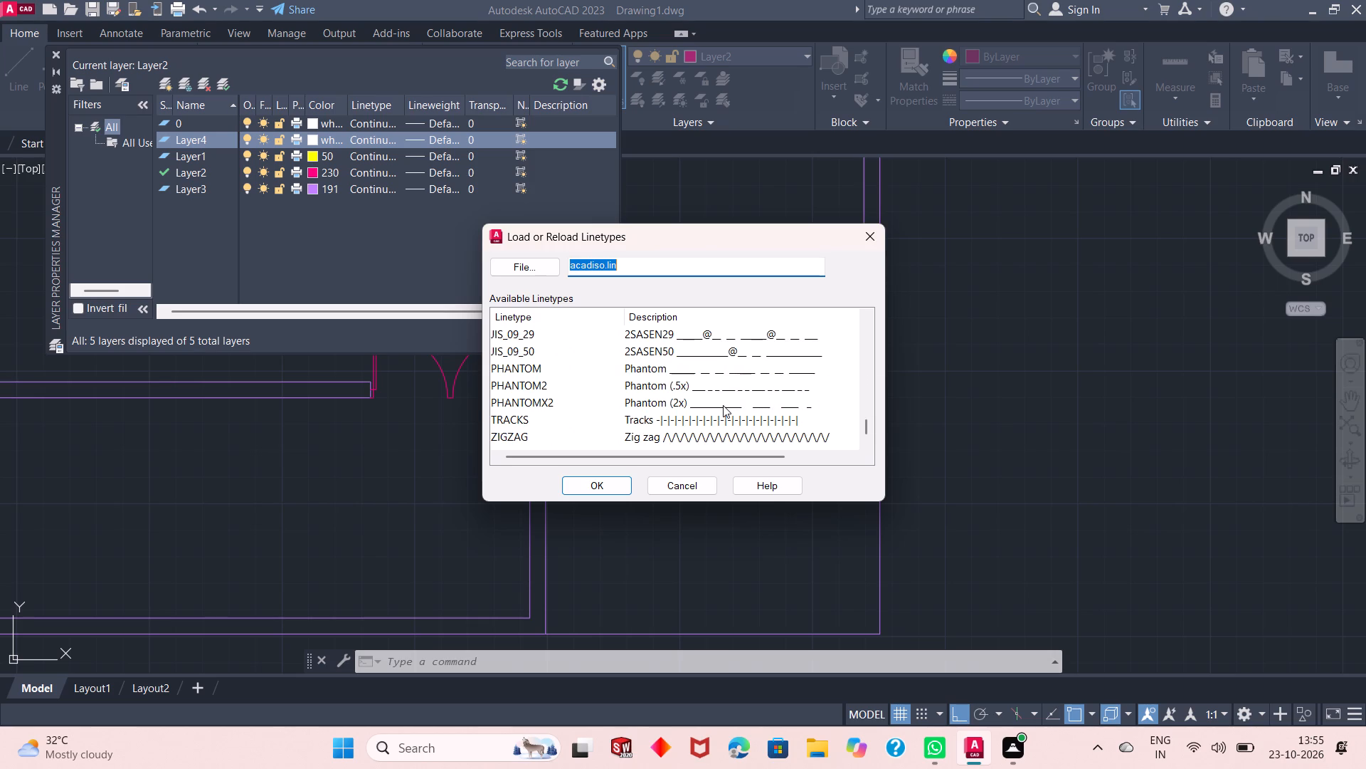
pyautogui.scroll(-3, 723, 405)
pyautogui.scroll(11, 723, 405)
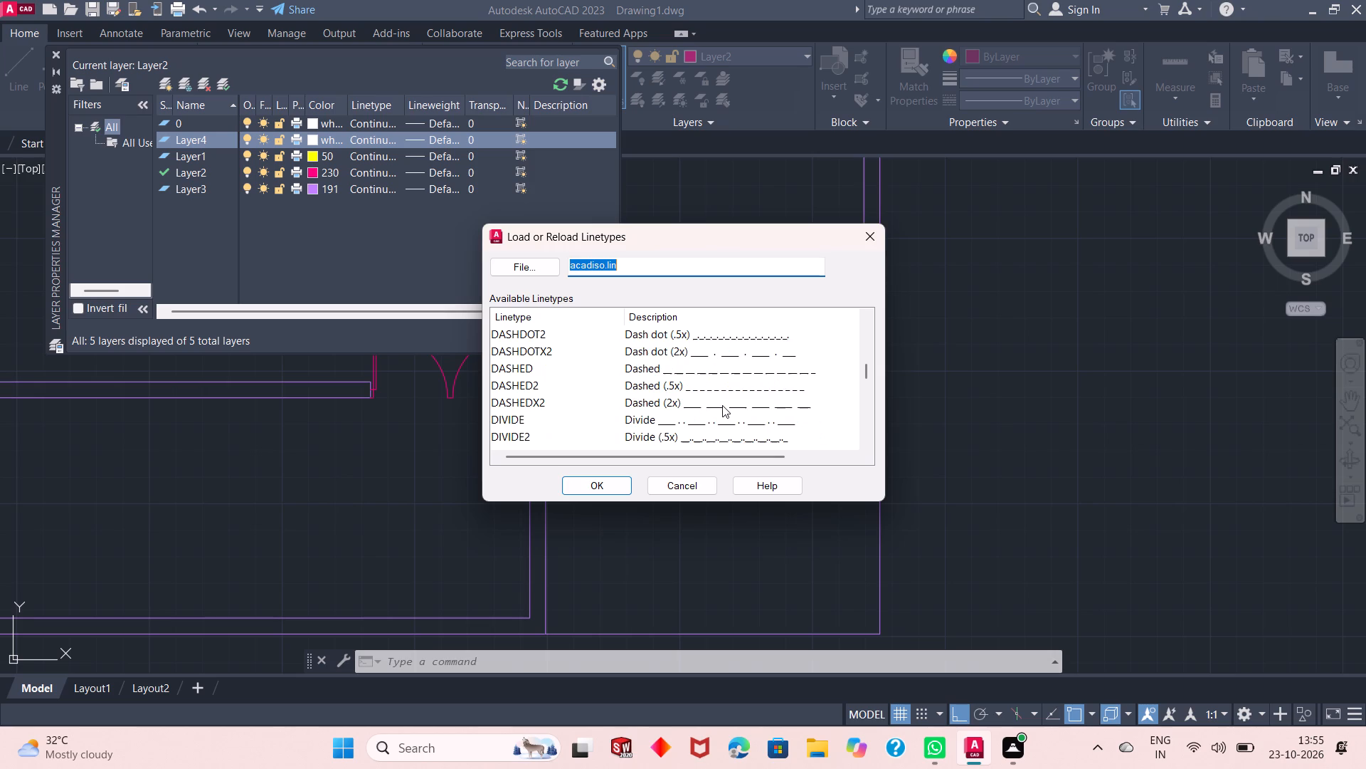
pyautogui.scroll(3, 722, 405)
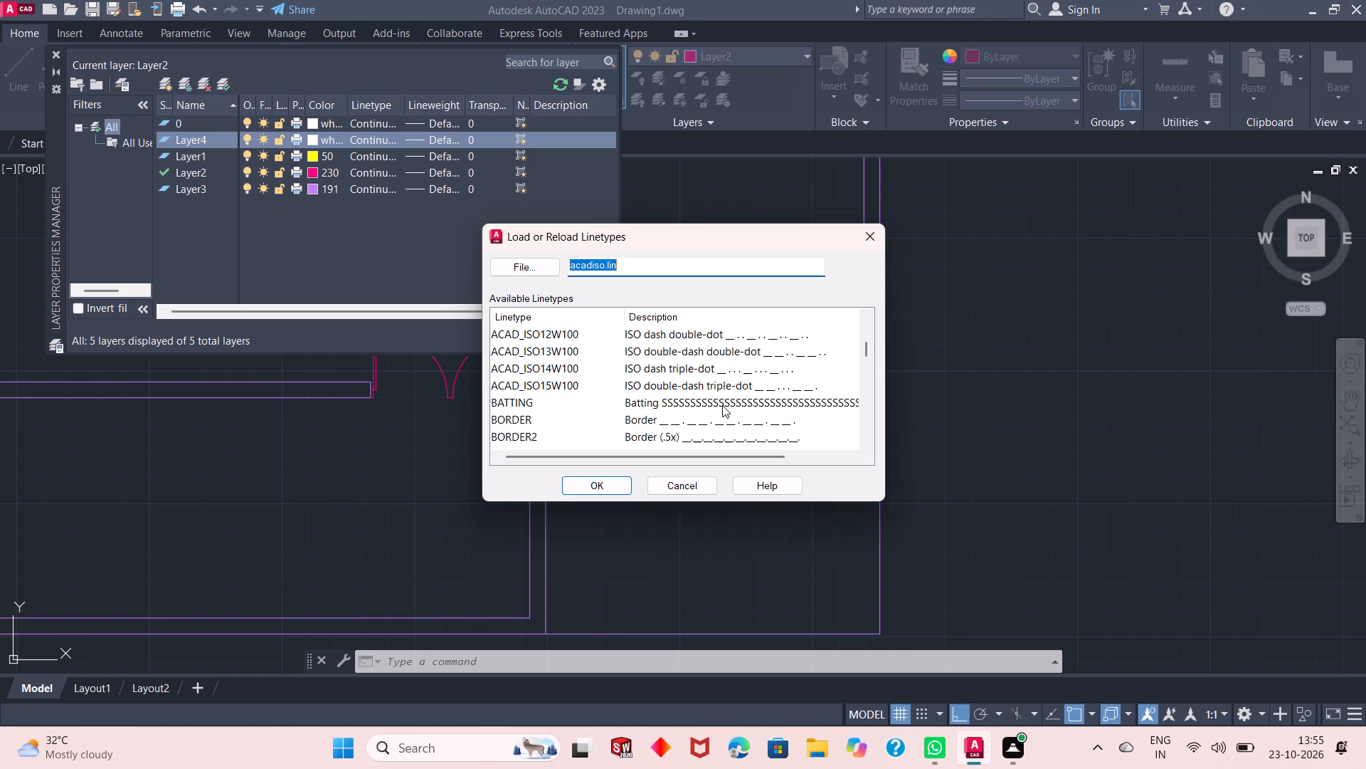
pyautogui.scroll(2, 722, 405)
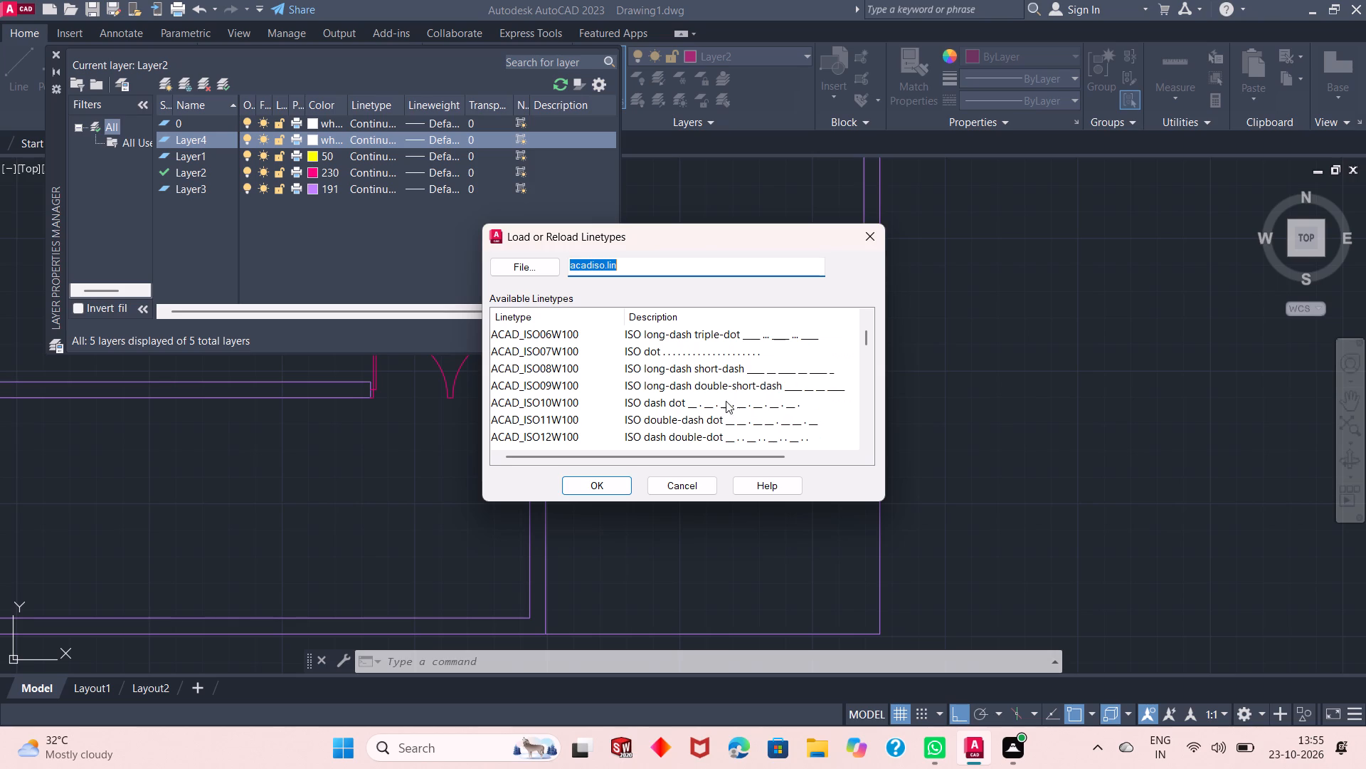
pyautogui.scroll(5, 729, 400)
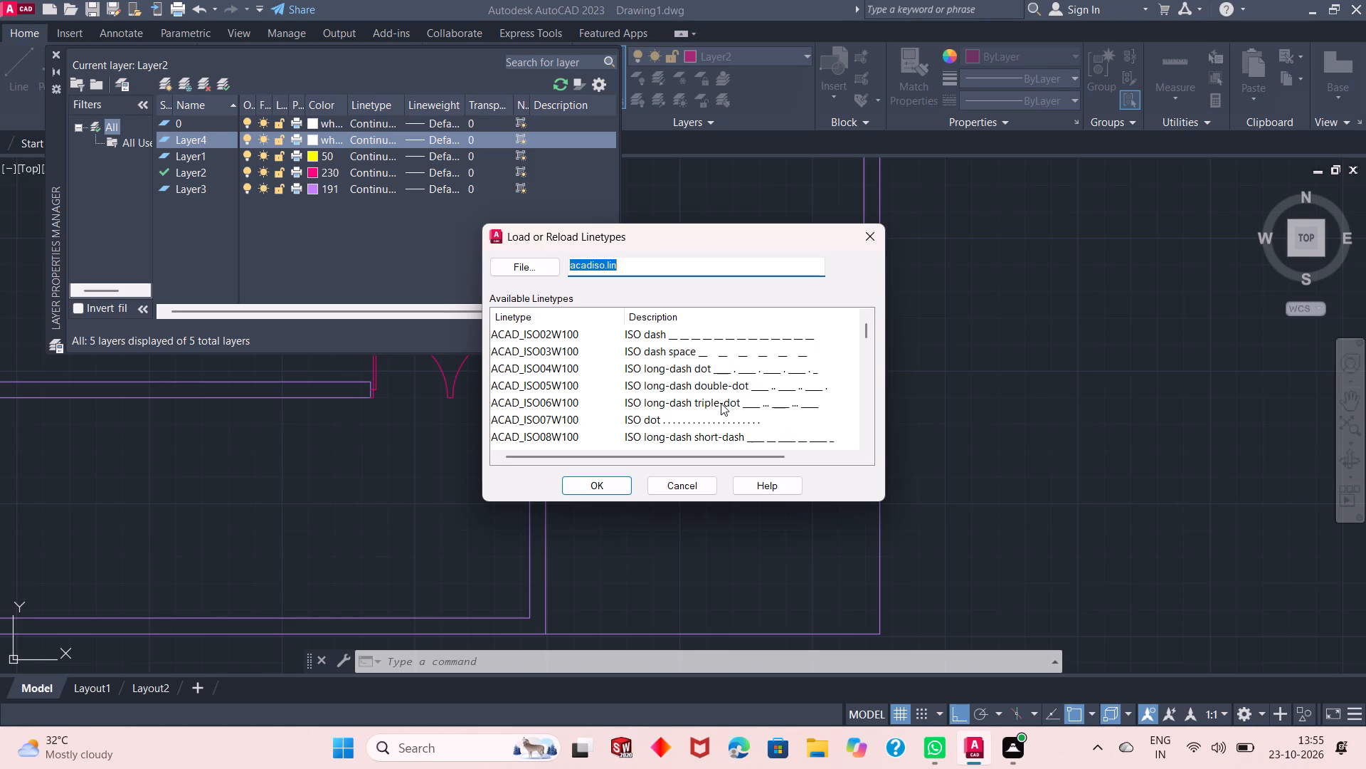
pyautogui.scroll(1, 721, 403)
pyautogui.scroll(-4, 721, 403)
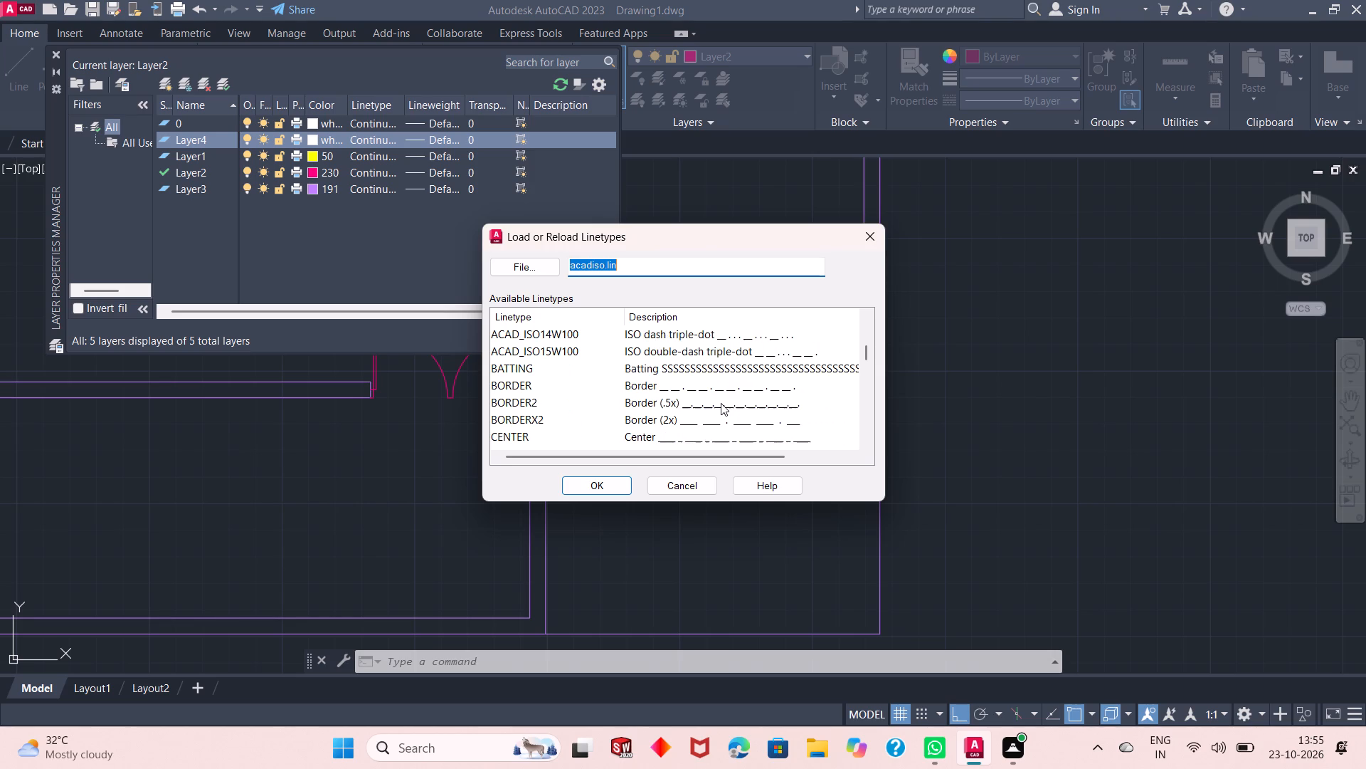
pyautogui.scroll(-1, 721, 403)
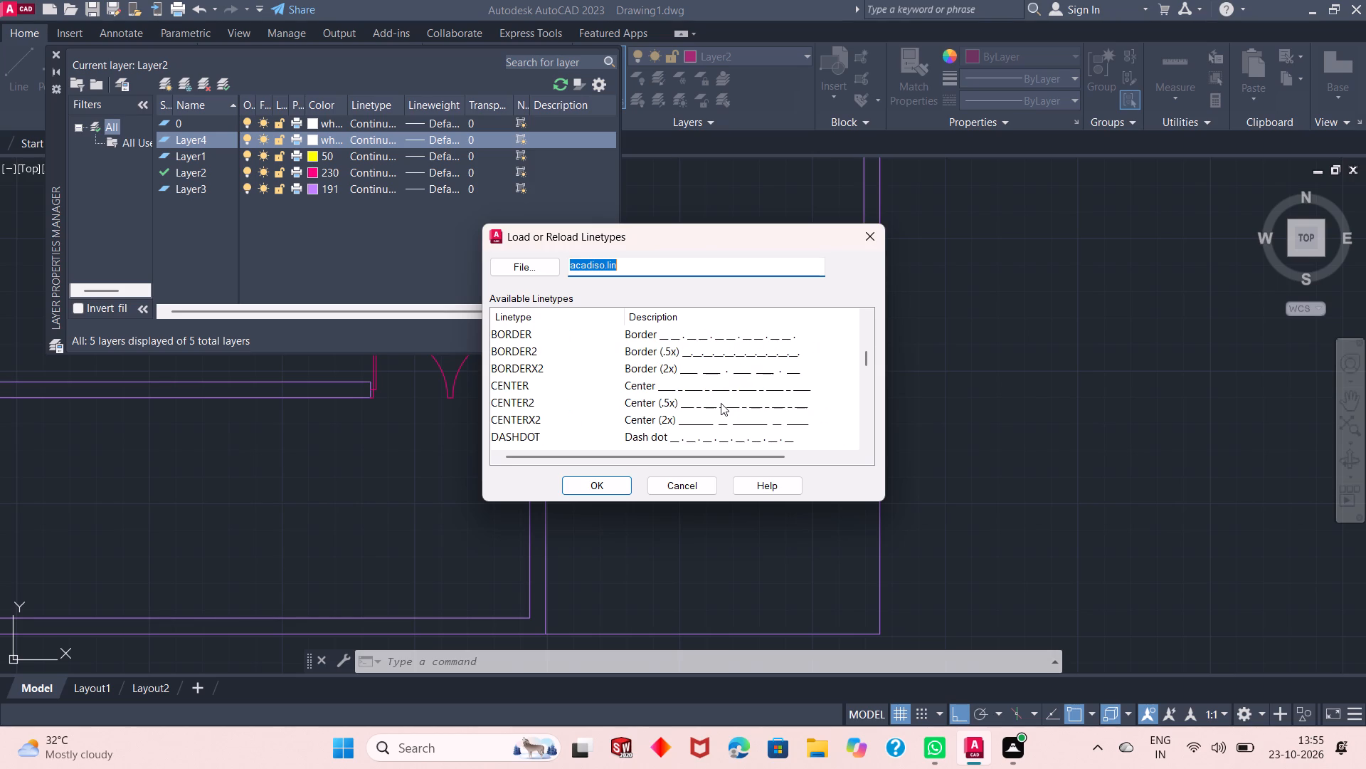
pyautogui.scroll(-1, 720, 403)
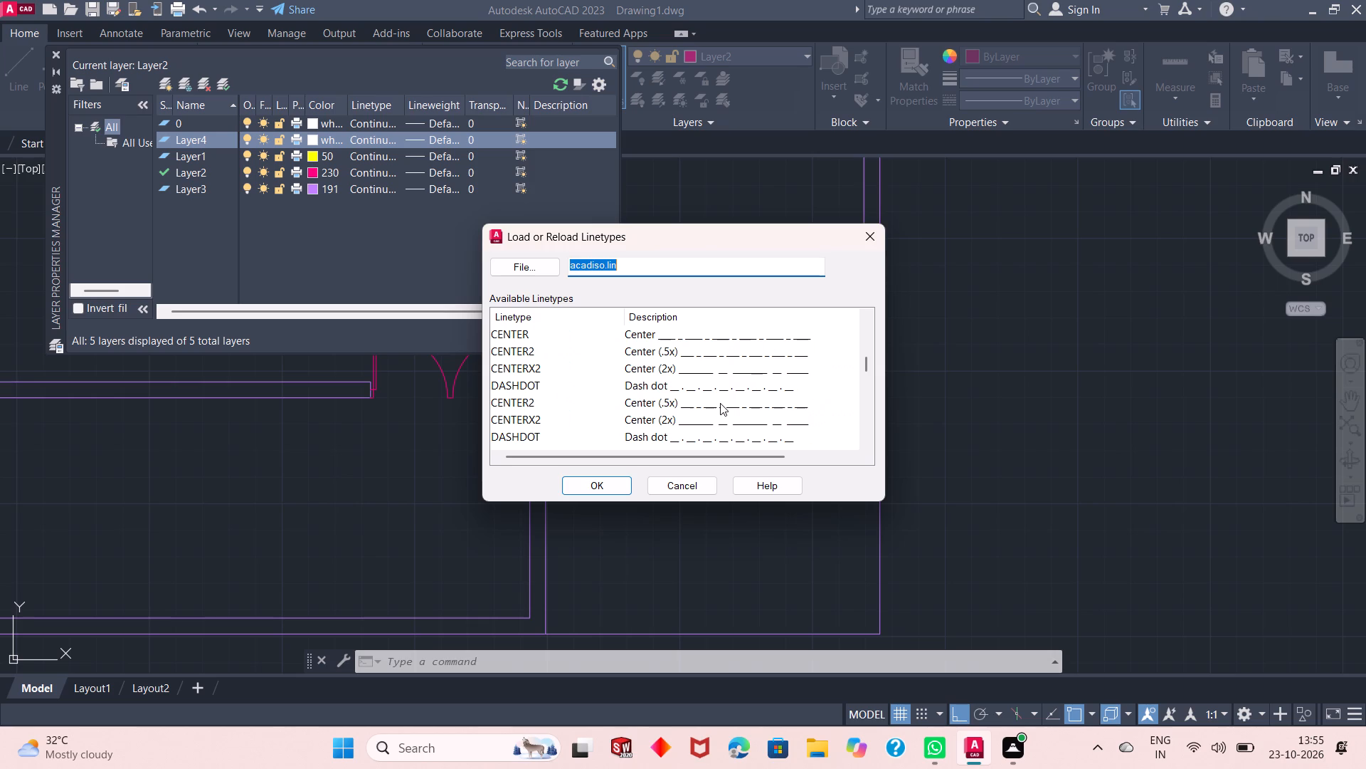
pyautogui.scroll(-1, 732, 391)
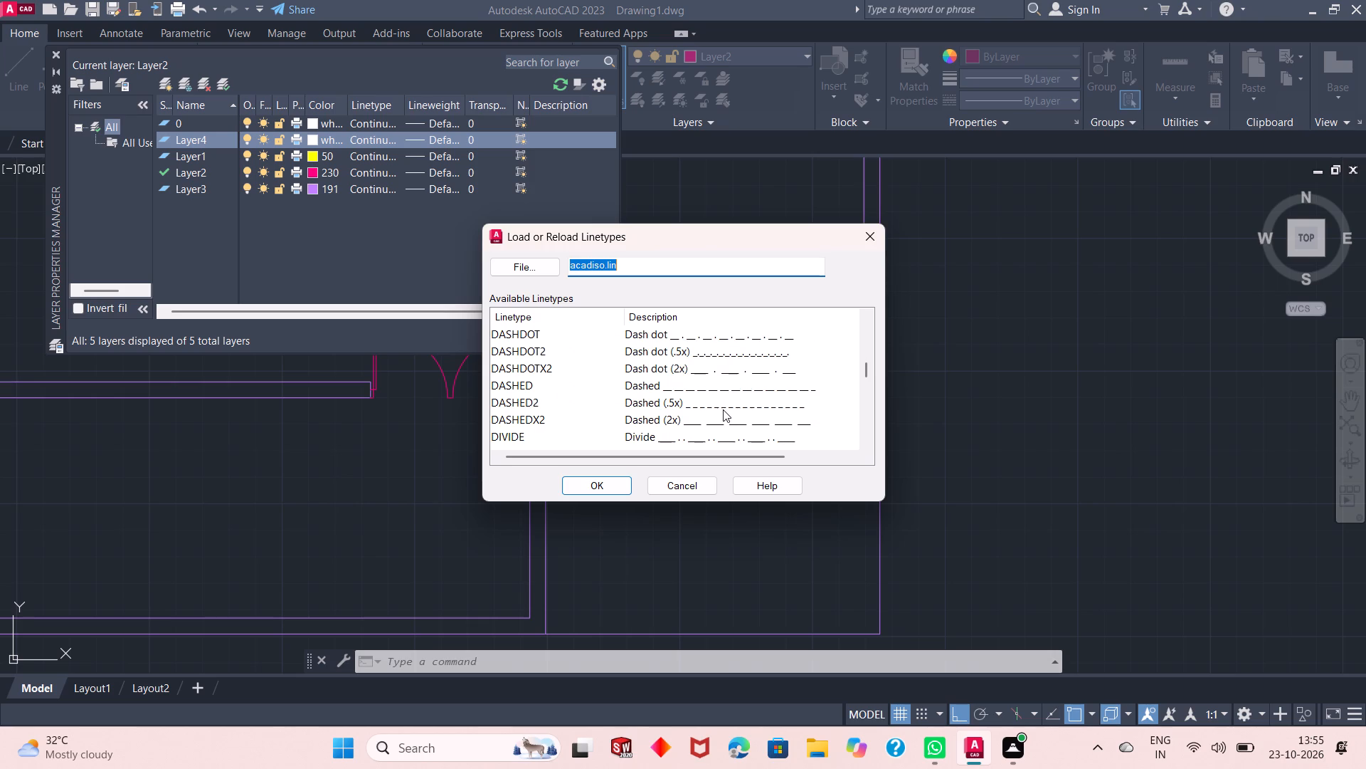
pyautogui.click(724, 408)
pyautogui.click(618, 485)
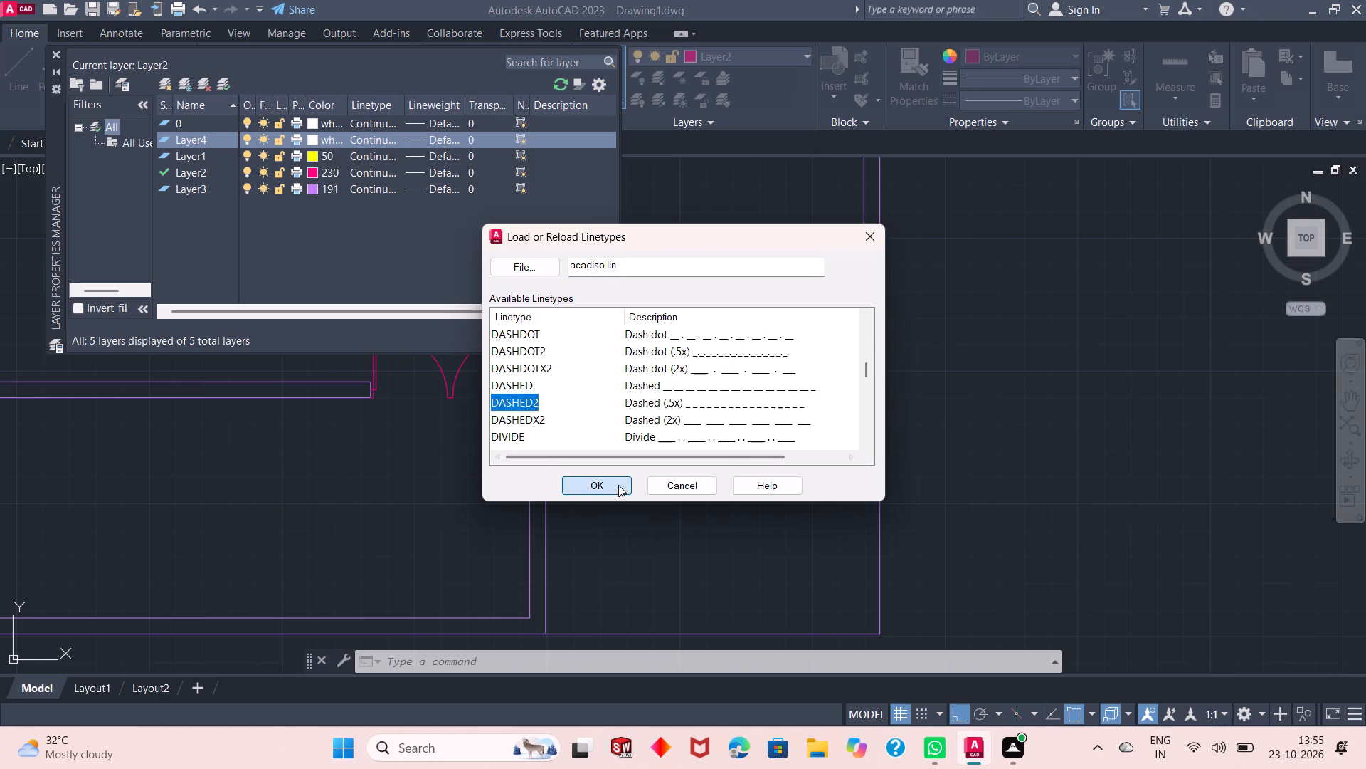
pyautogui.click(650, 335)
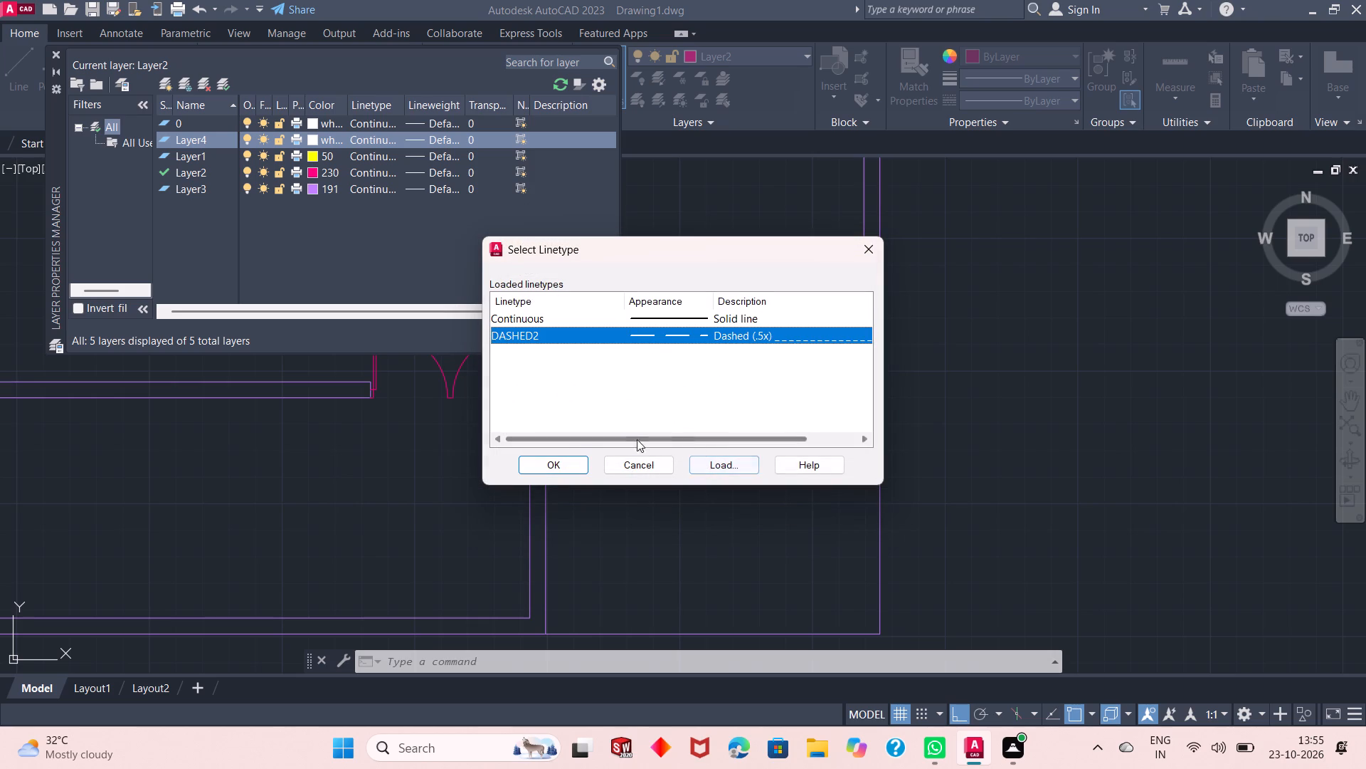
pyautogui.click(549, 471)
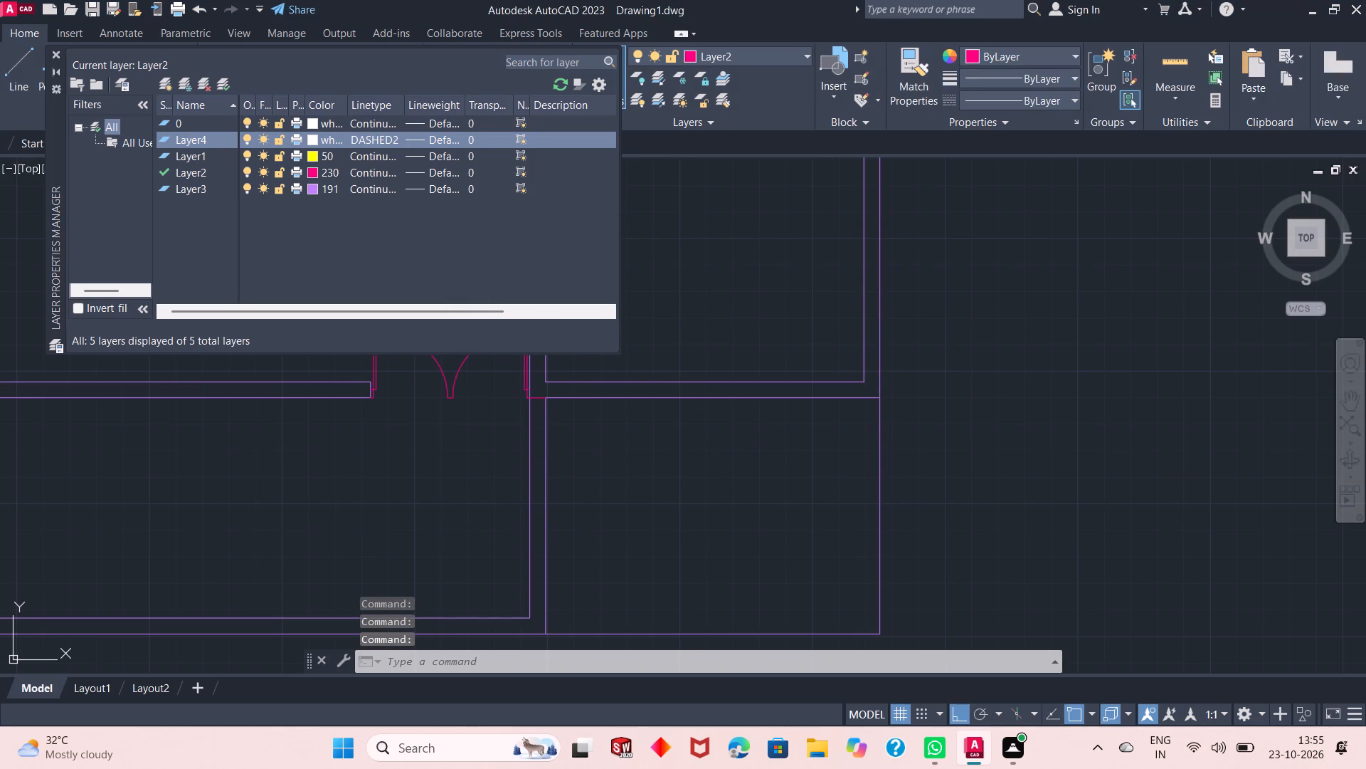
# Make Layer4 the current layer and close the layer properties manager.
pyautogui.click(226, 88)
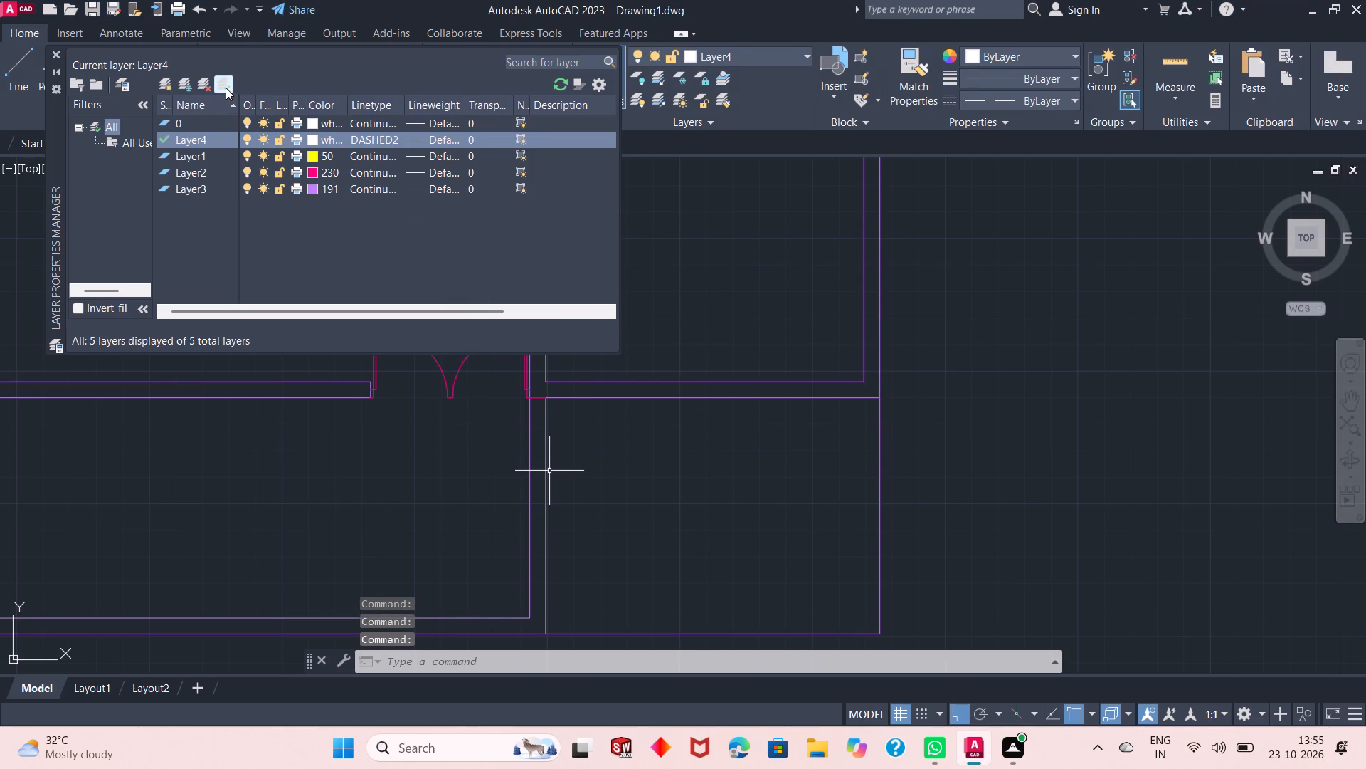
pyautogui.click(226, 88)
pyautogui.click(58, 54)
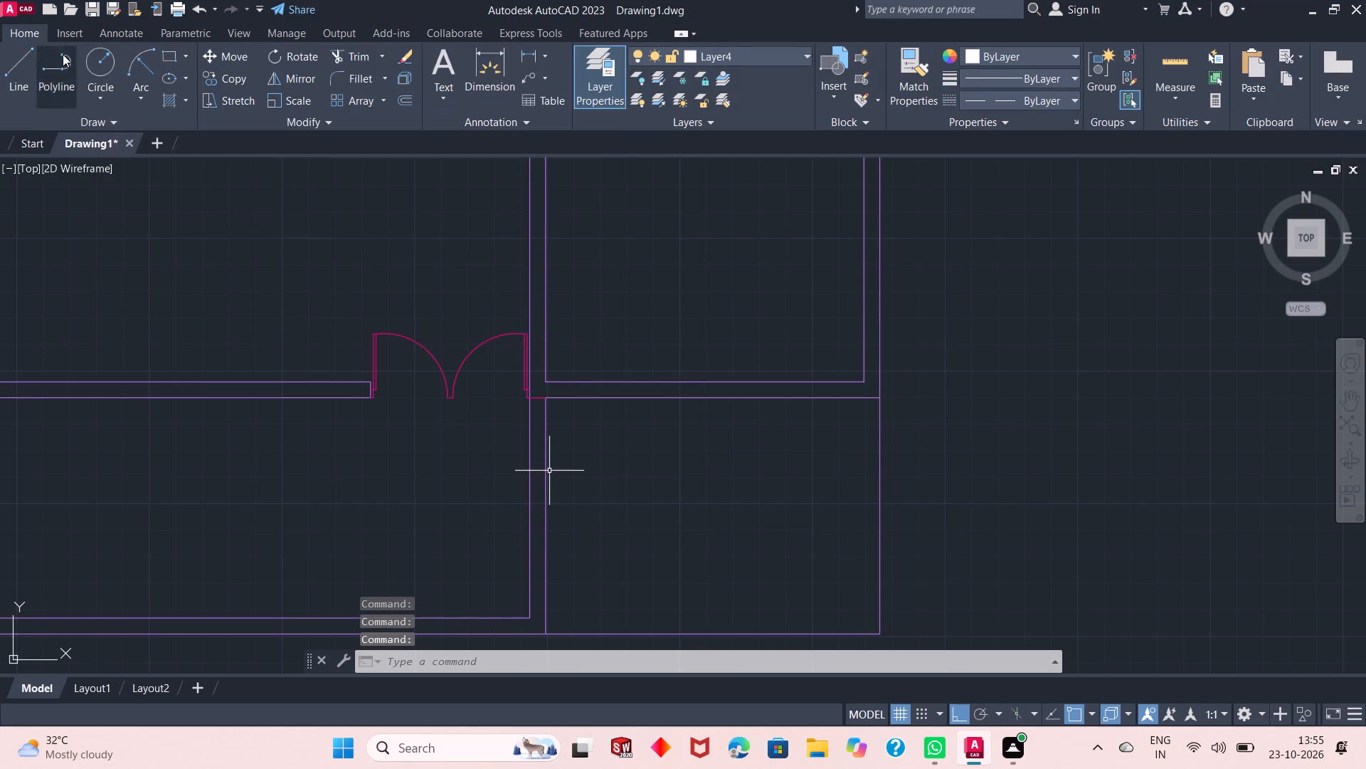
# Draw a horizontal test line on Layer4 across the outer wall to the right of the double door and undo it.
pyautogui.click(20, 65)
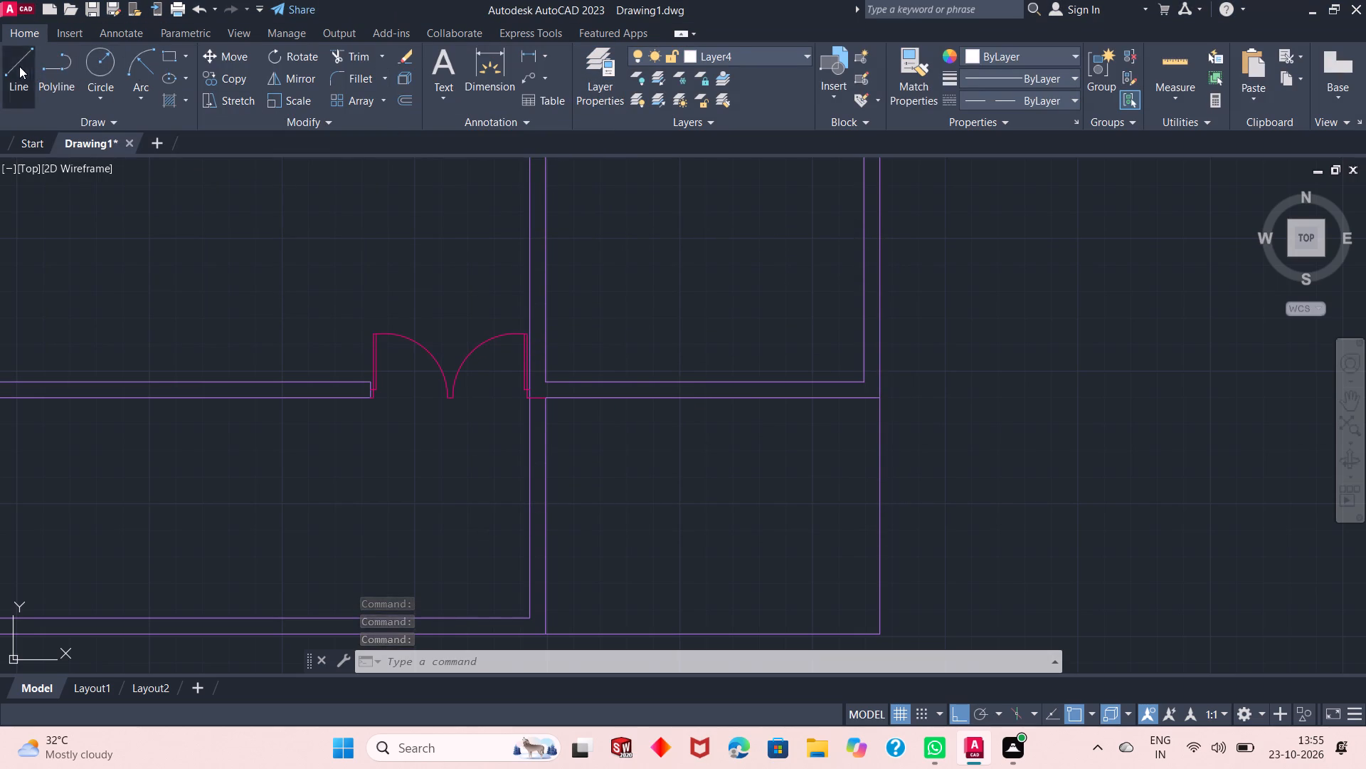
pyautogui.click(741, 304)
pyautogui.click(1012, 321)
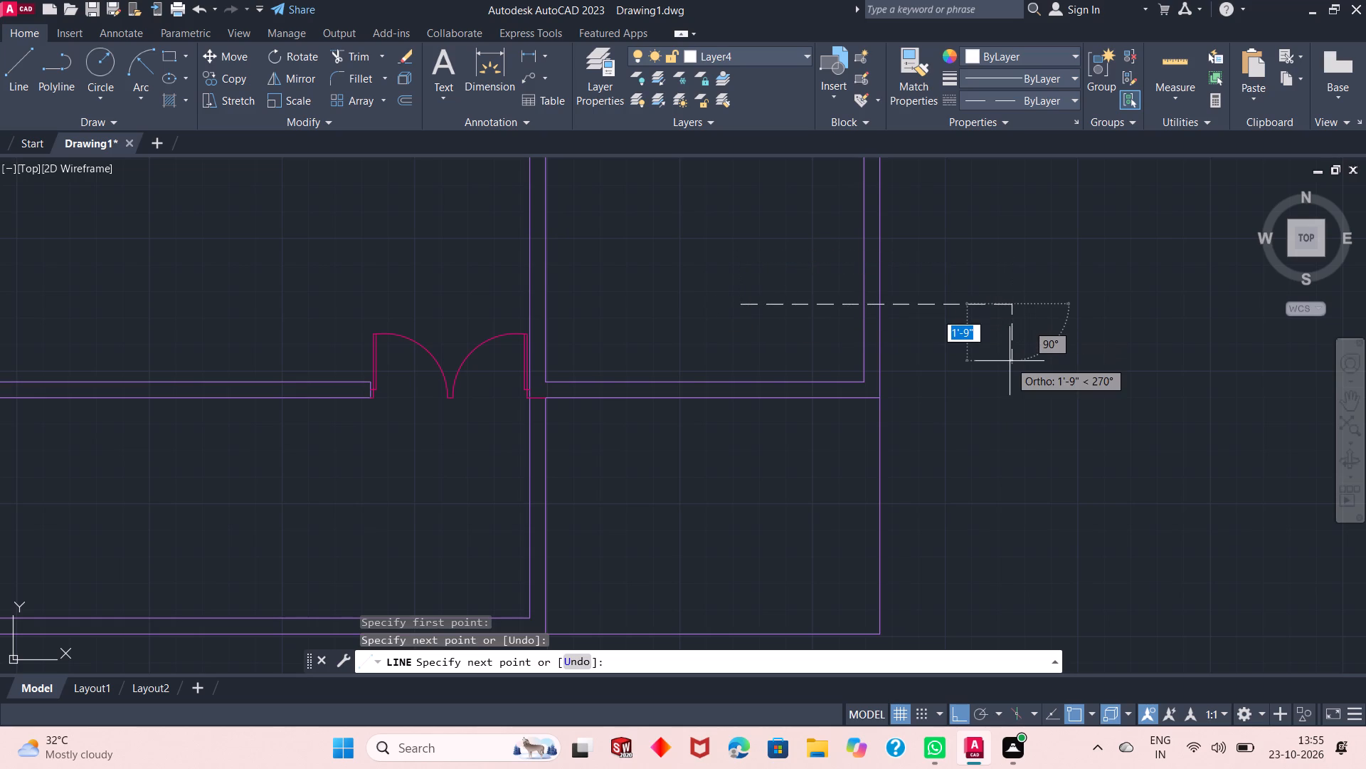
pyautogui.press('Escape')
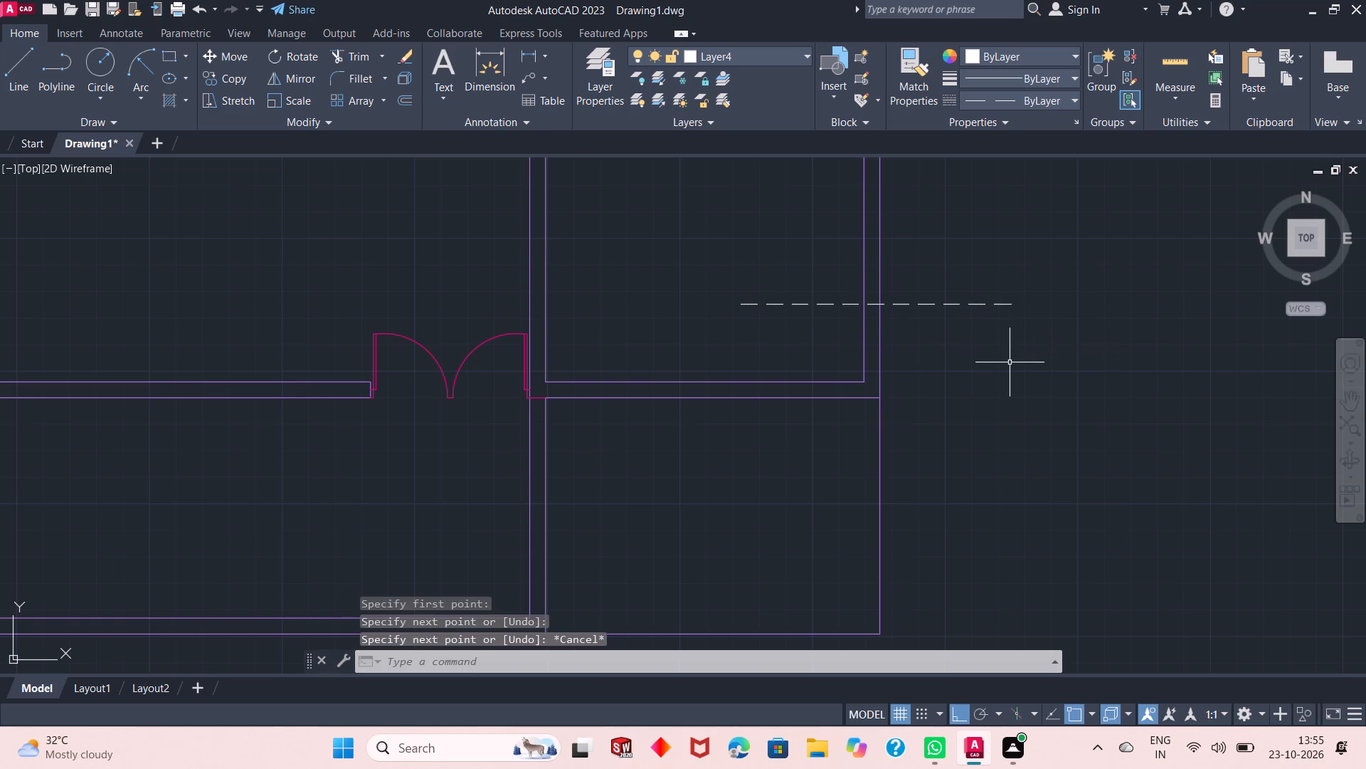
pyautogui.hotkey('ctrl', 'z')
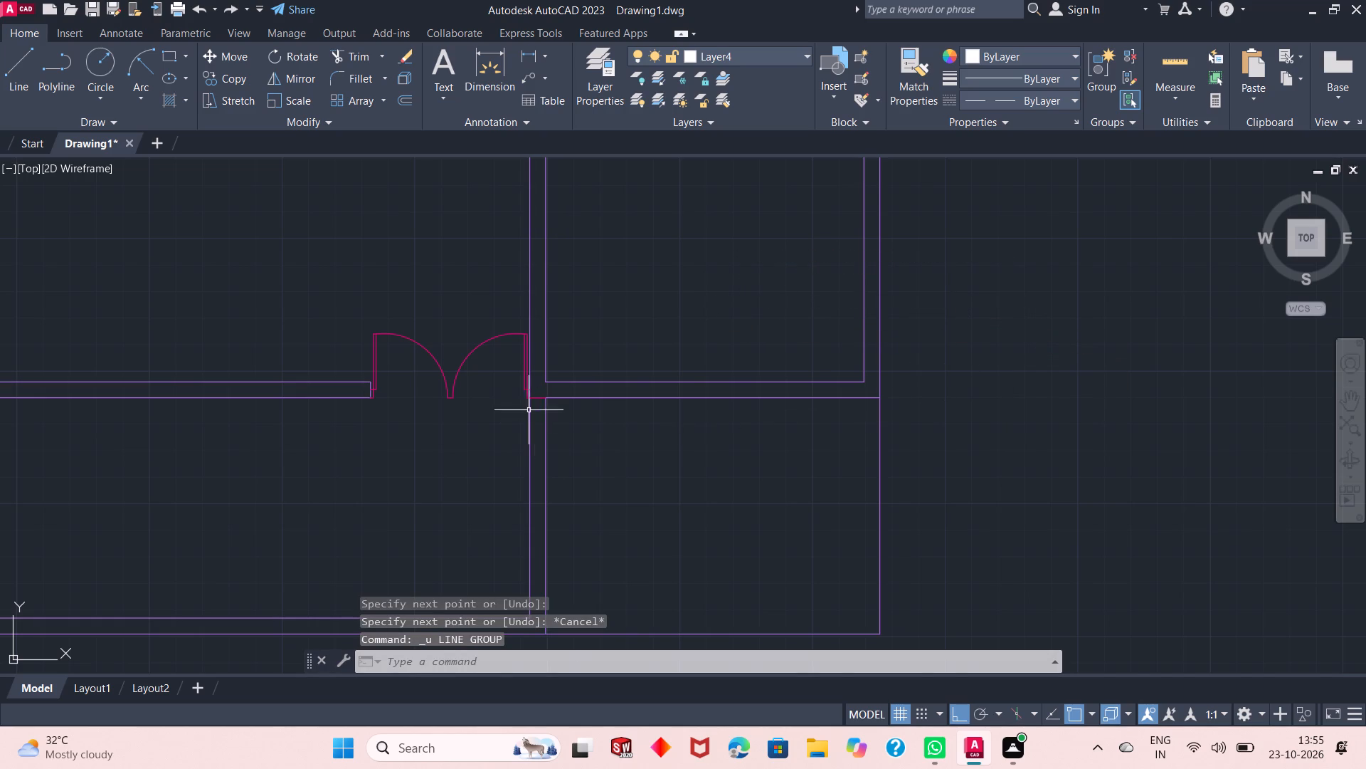
# On Layer3, draw a 6" horizontal line across the vertical wall below the double door, starting at the room's lower inner corner.
pyautogui.scroll(-2, 529, 410)
pyautogui.scroll(3, 538, 467)
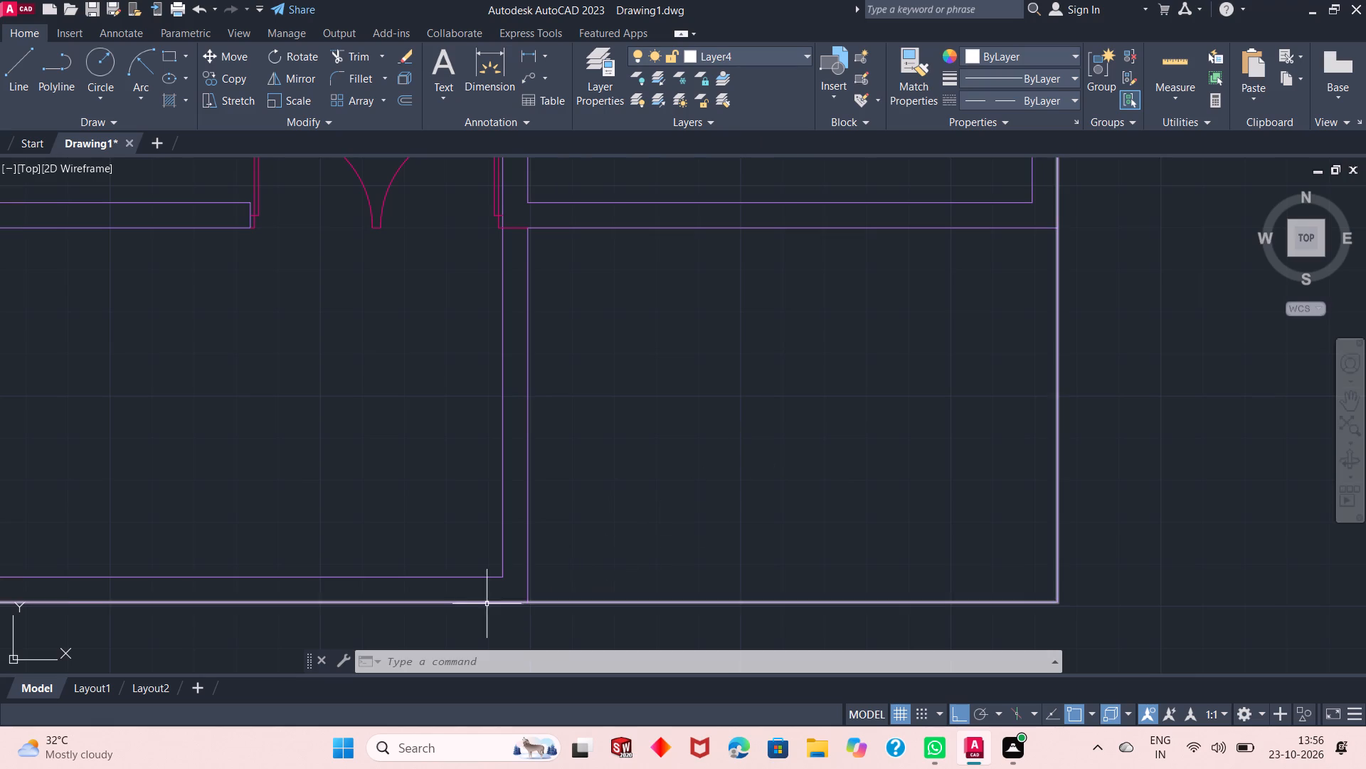
pyautogui.click(12, 60)
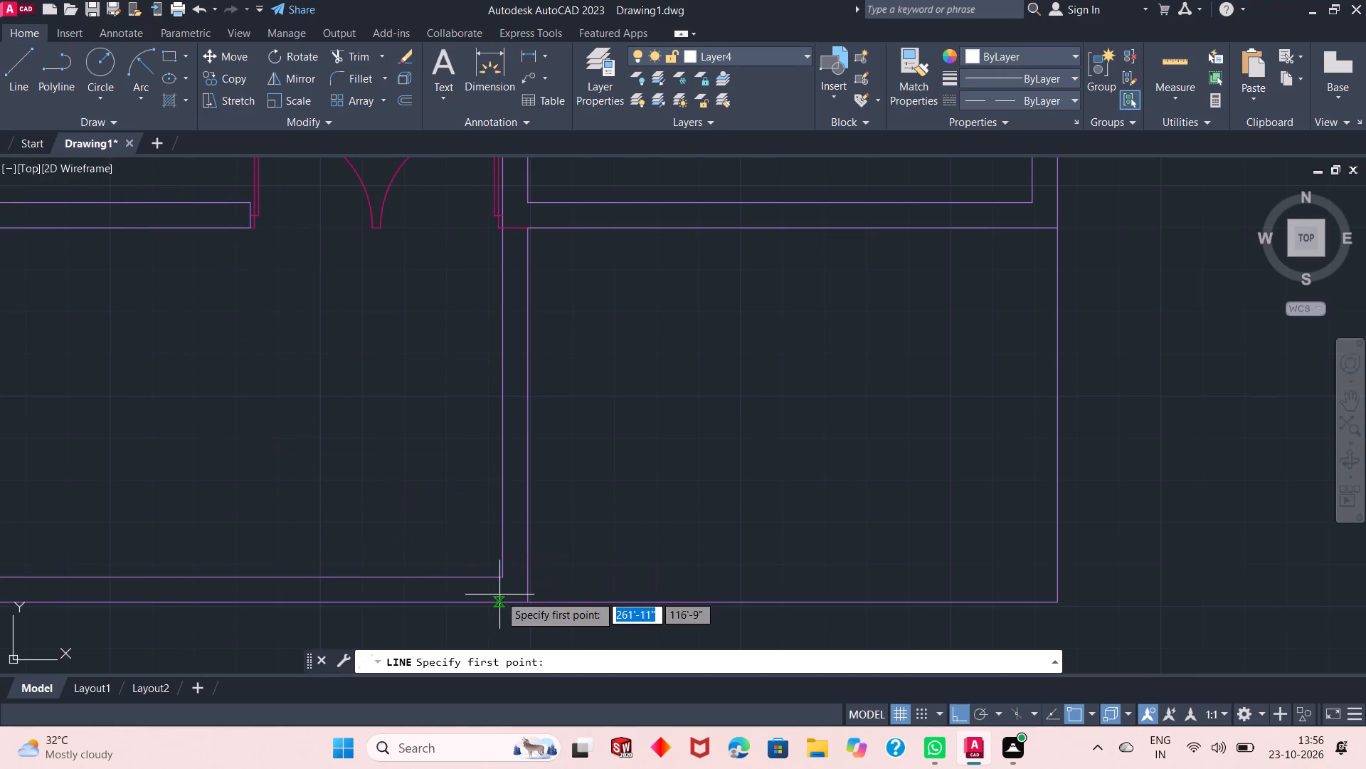
pyautogui.press('Escape')
pyautogui.click(772, 63)
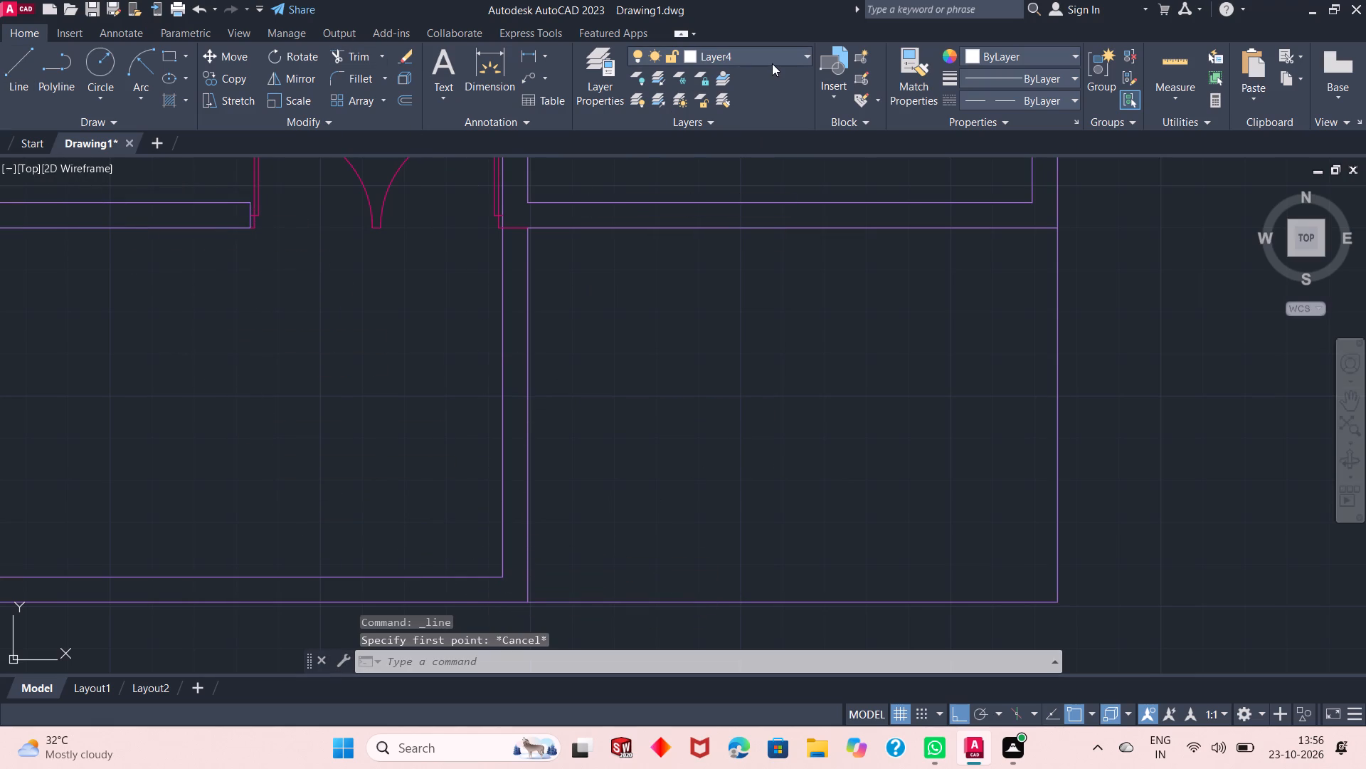
pyautogui.click(761, 142)
pyautogui.click(20, 75)
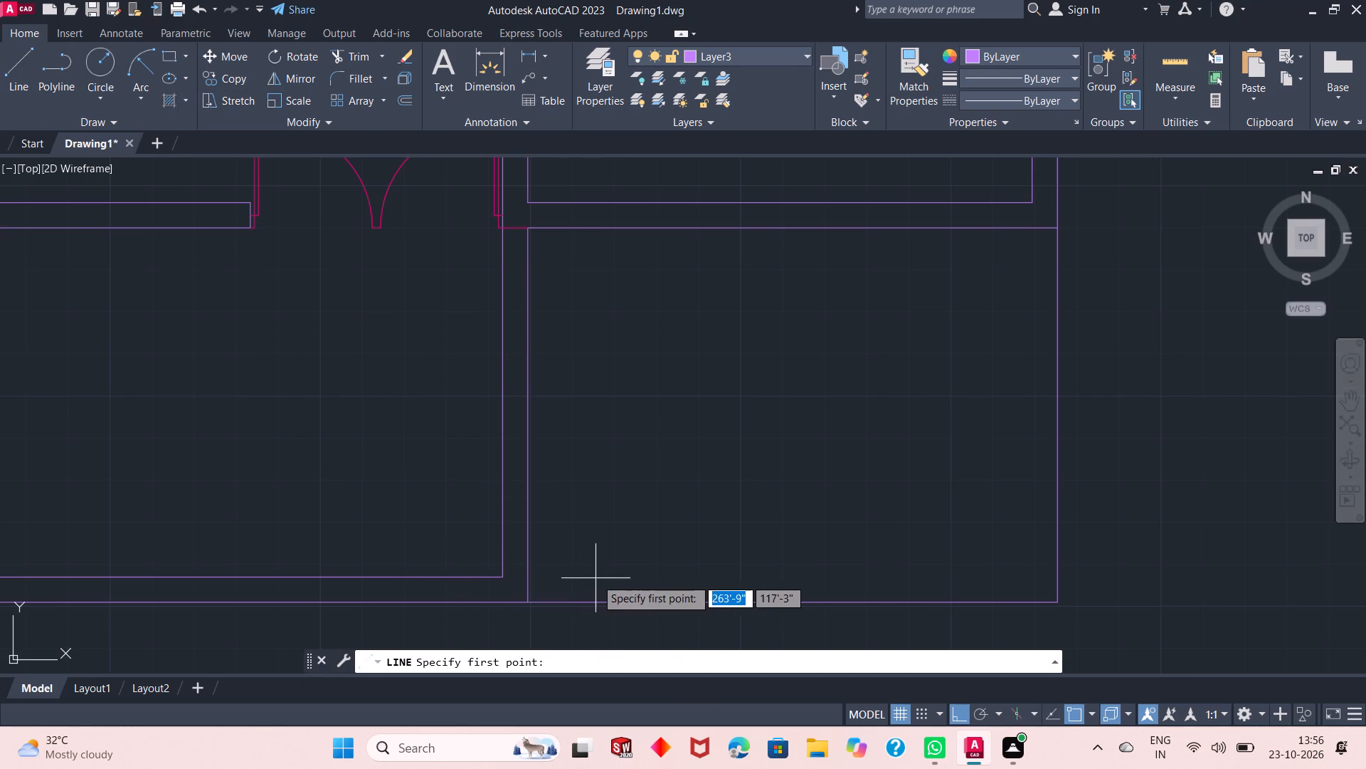
pyautogui.click(507, 579)
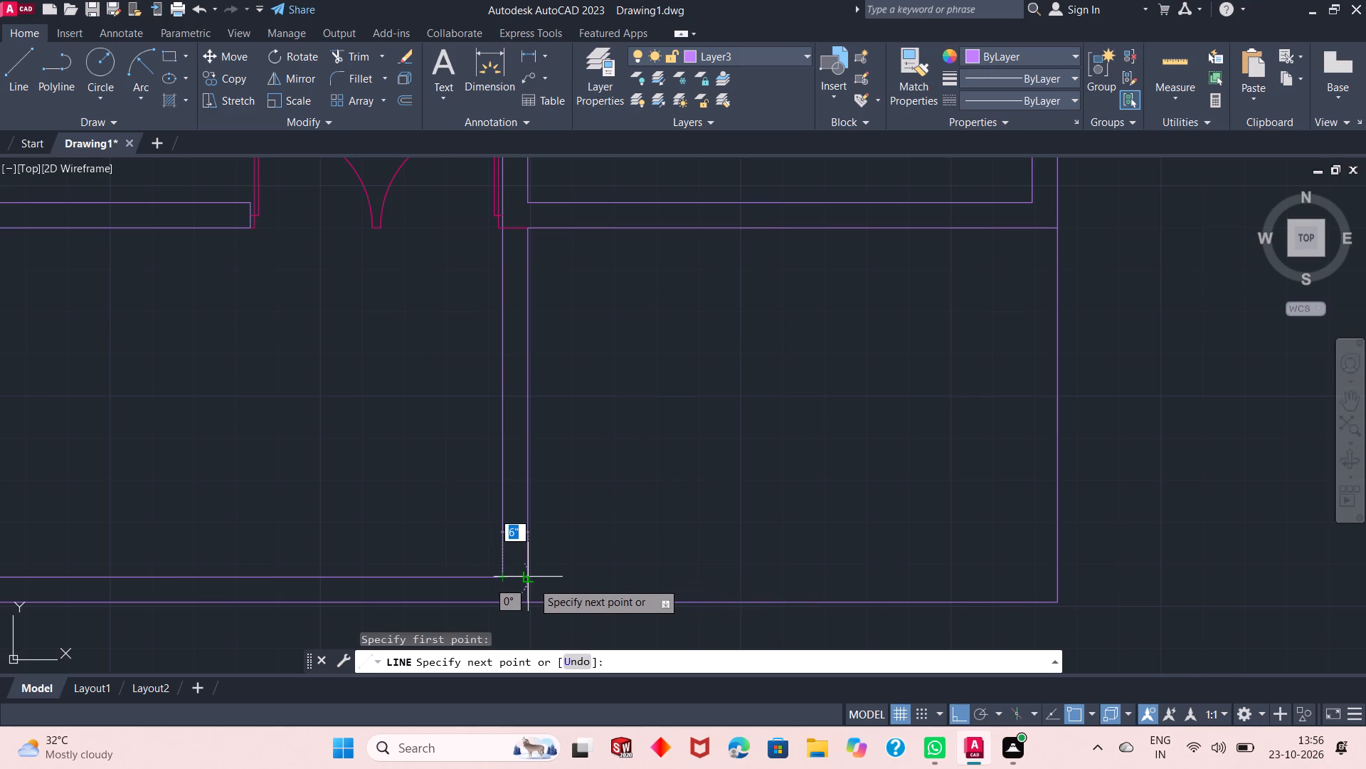
pyautogui.click(532, 582)
pyautogui.press('Escape')
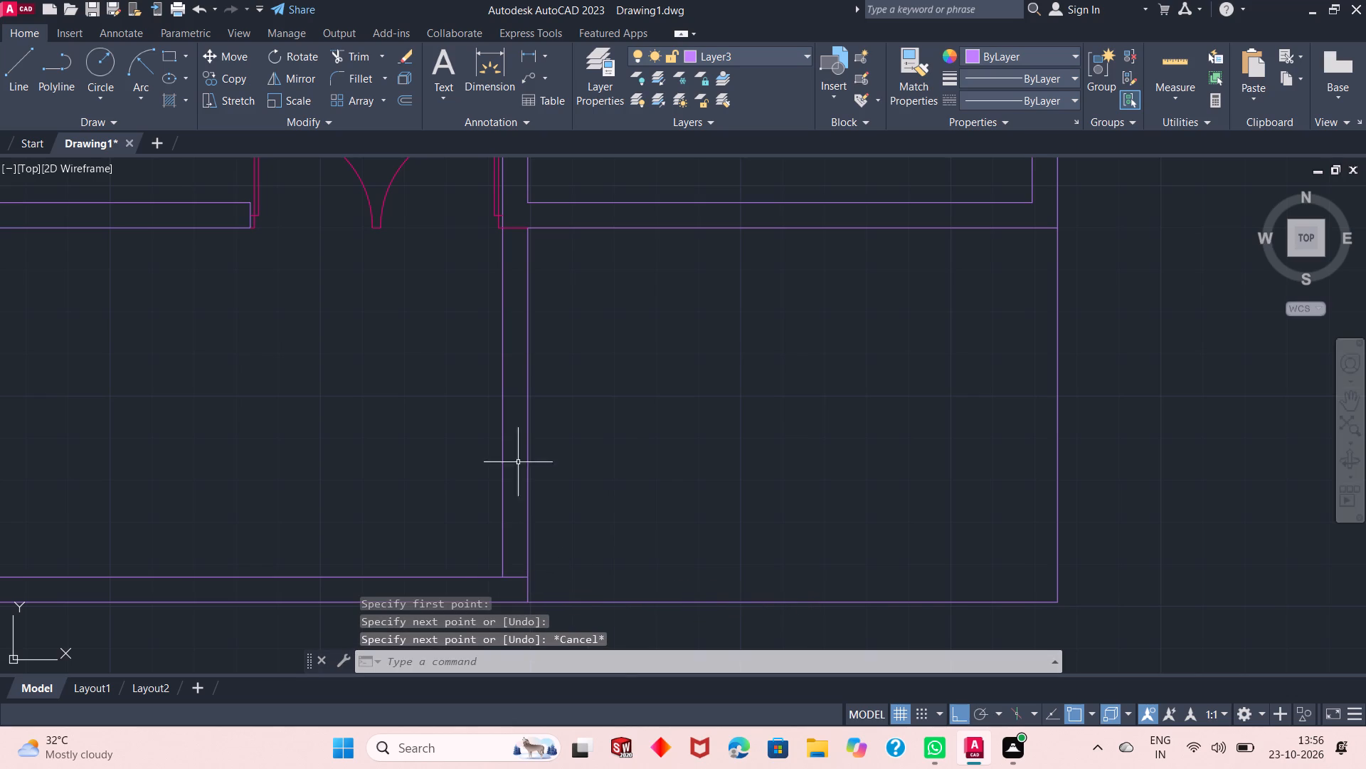
# Offset the 6" line across the vertical wall 1' upward.
pyautogui.click(401, 99)
pyautogui.rightClick(381, 320)
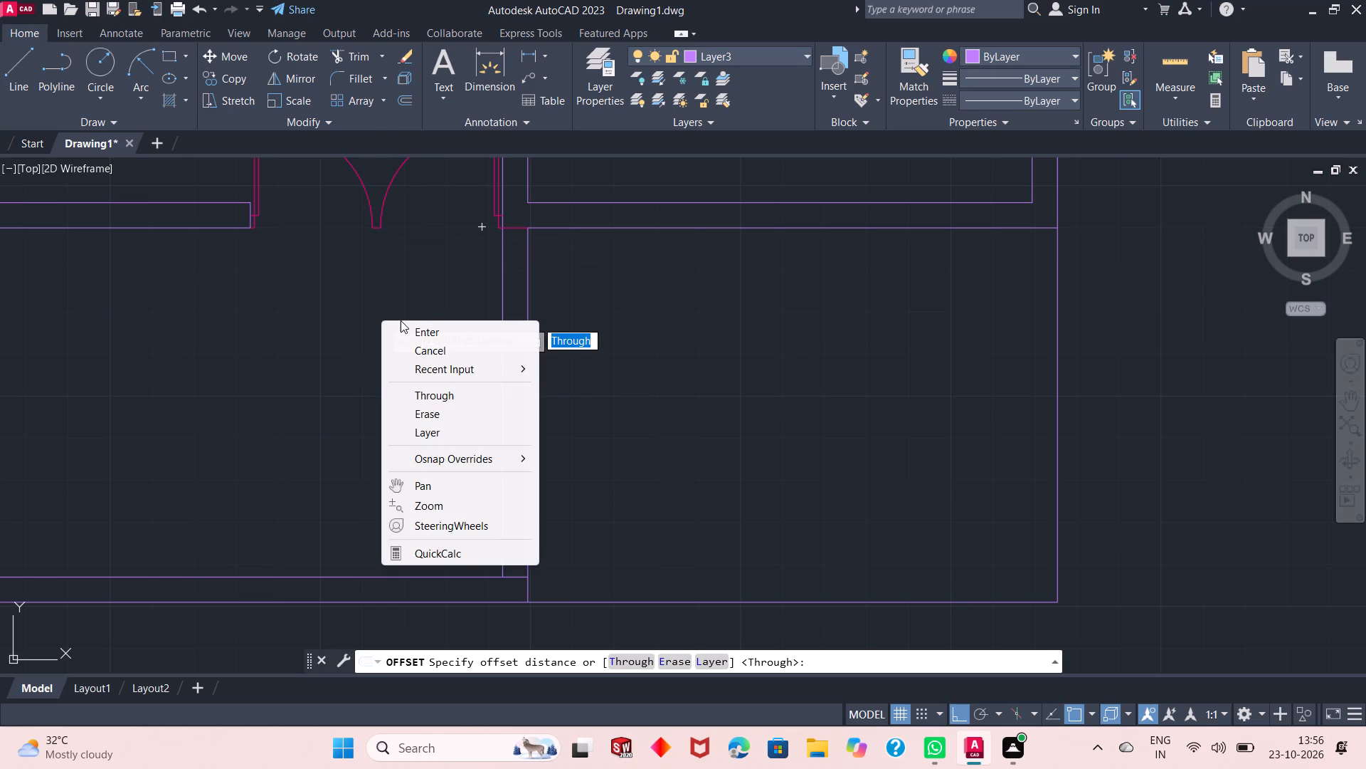
pyautogui.click(433, 329)
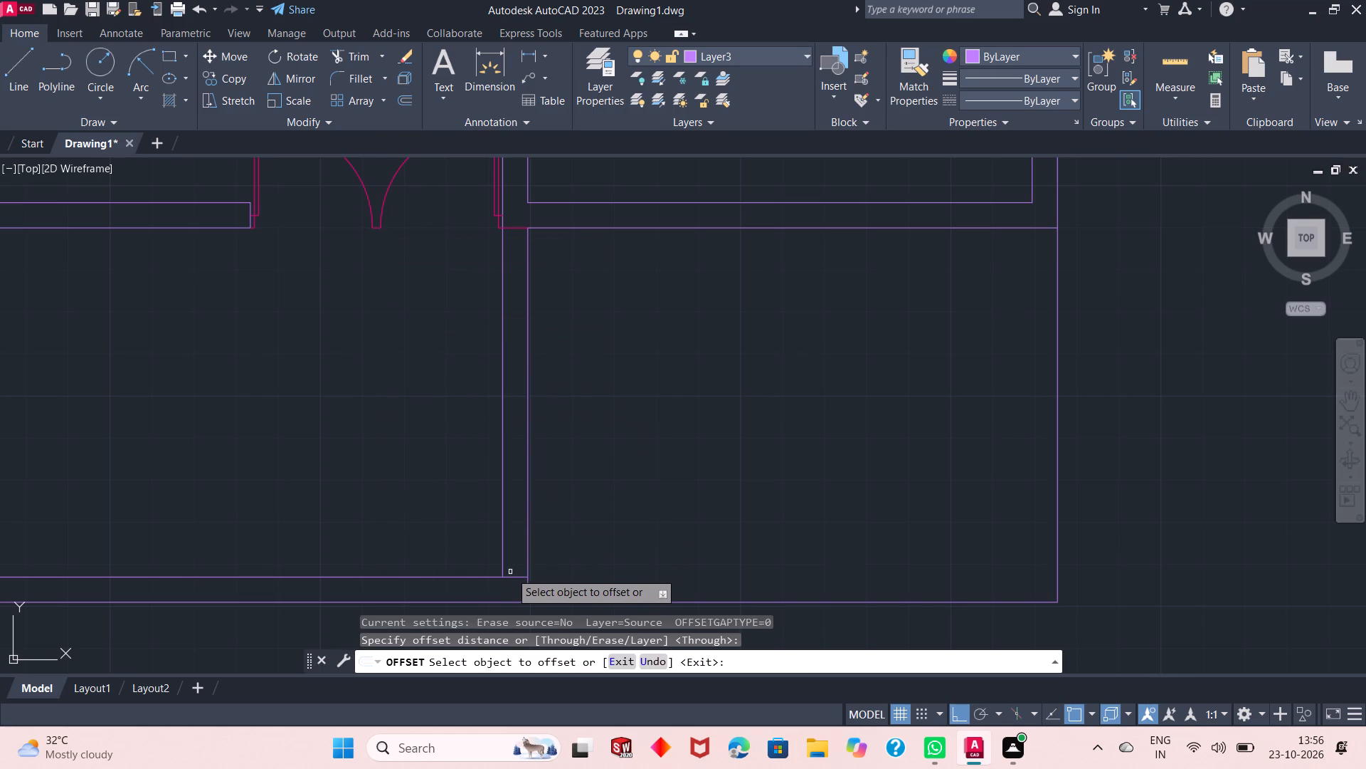
pyautogui.click(510, 572)
pyautogui.click(519, 577)
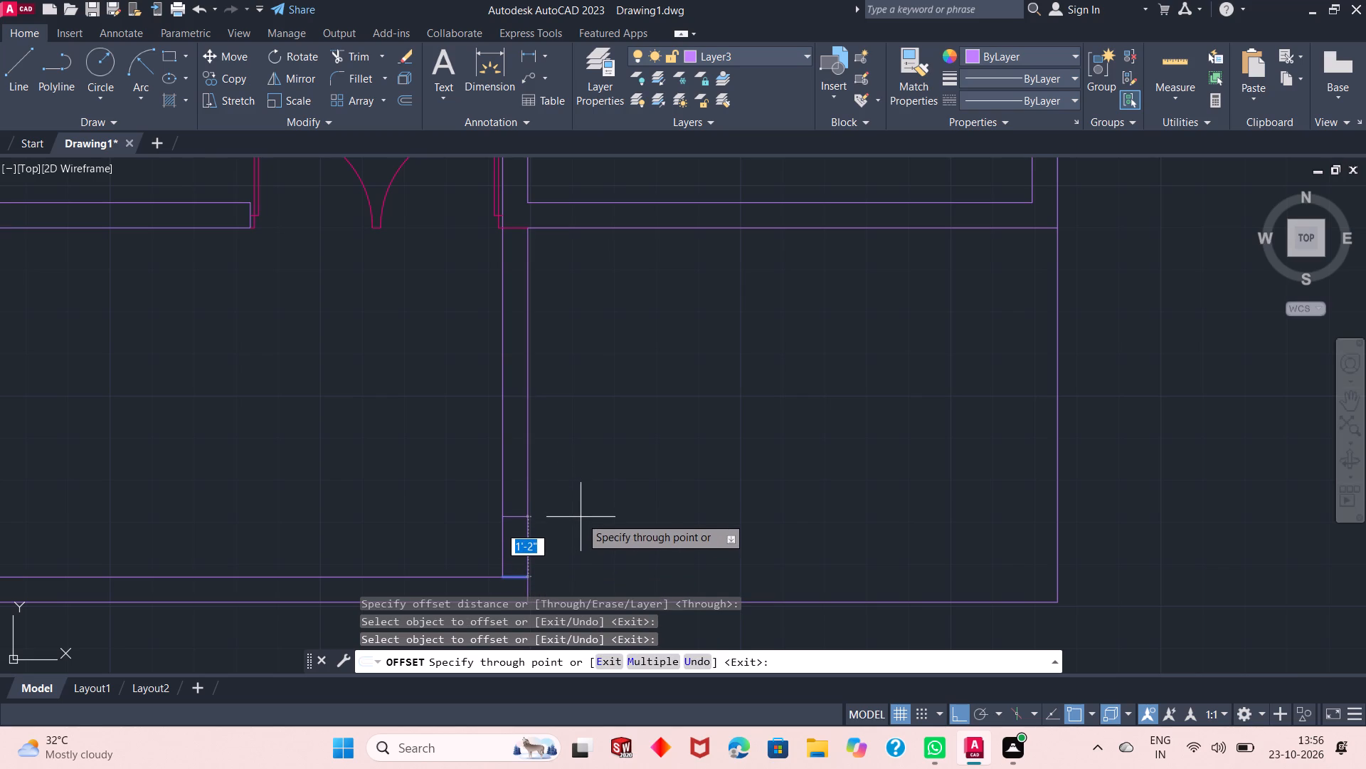
pyautogui.write("1'")
pyautogui.press('Return')
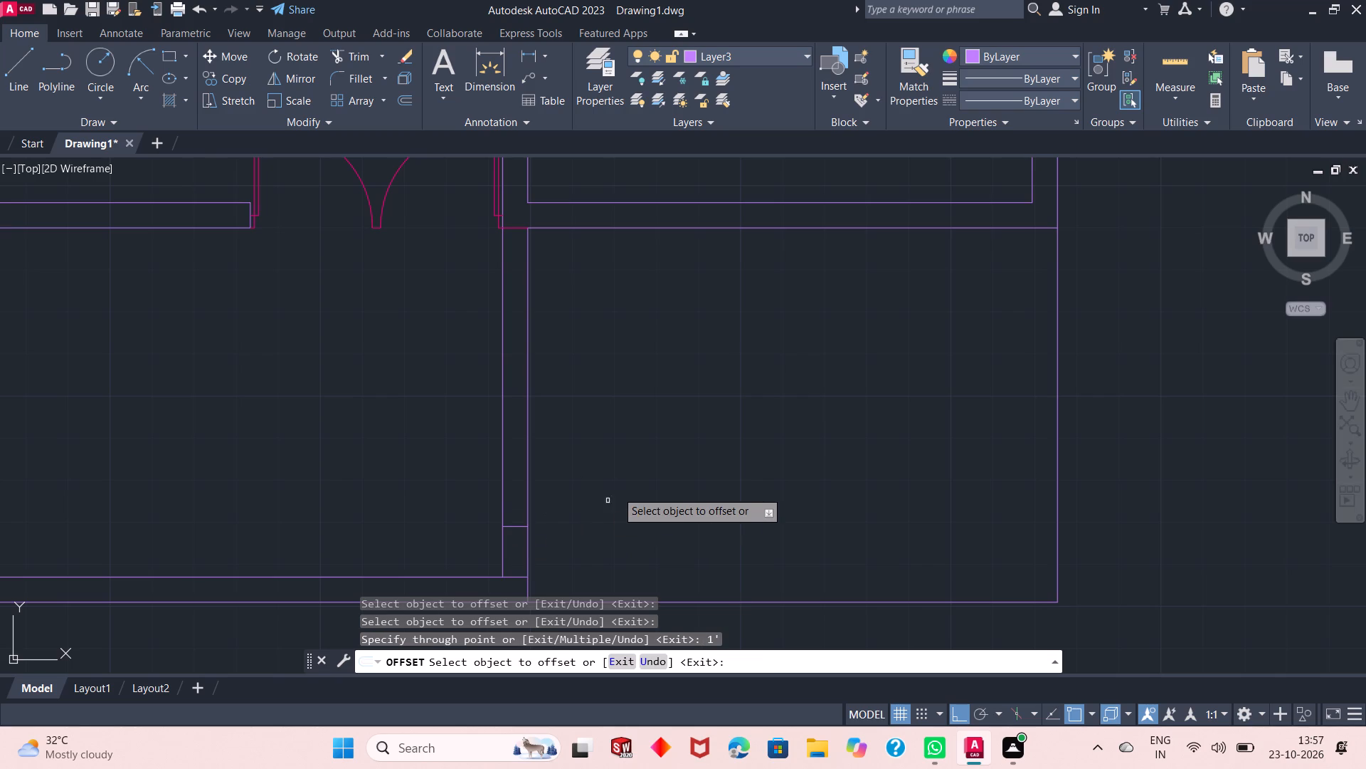
# Offset the 6" line across the vertical wall below the double door about 4'8" upward.
pyautogui.click(519, 525)
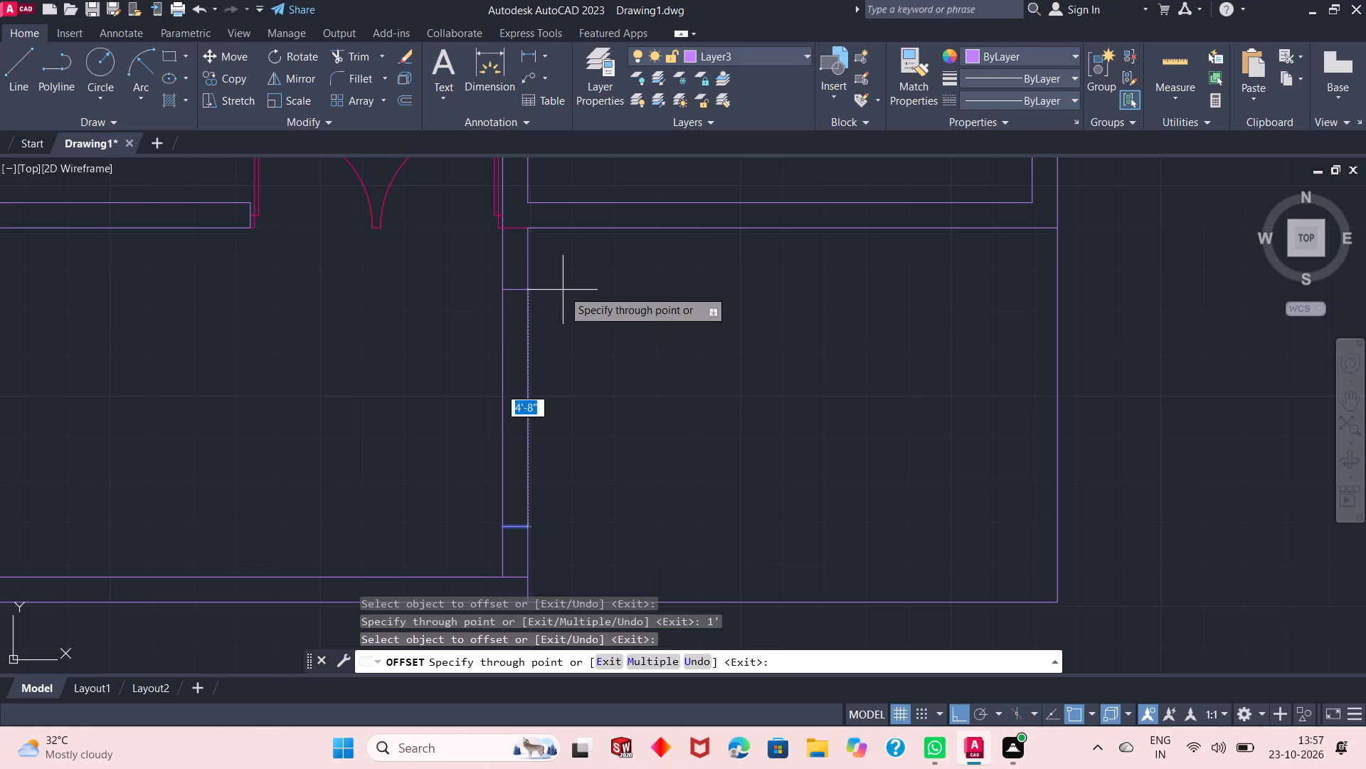
pyautogui.click(563, 290)
pyautogui.press('Escape')
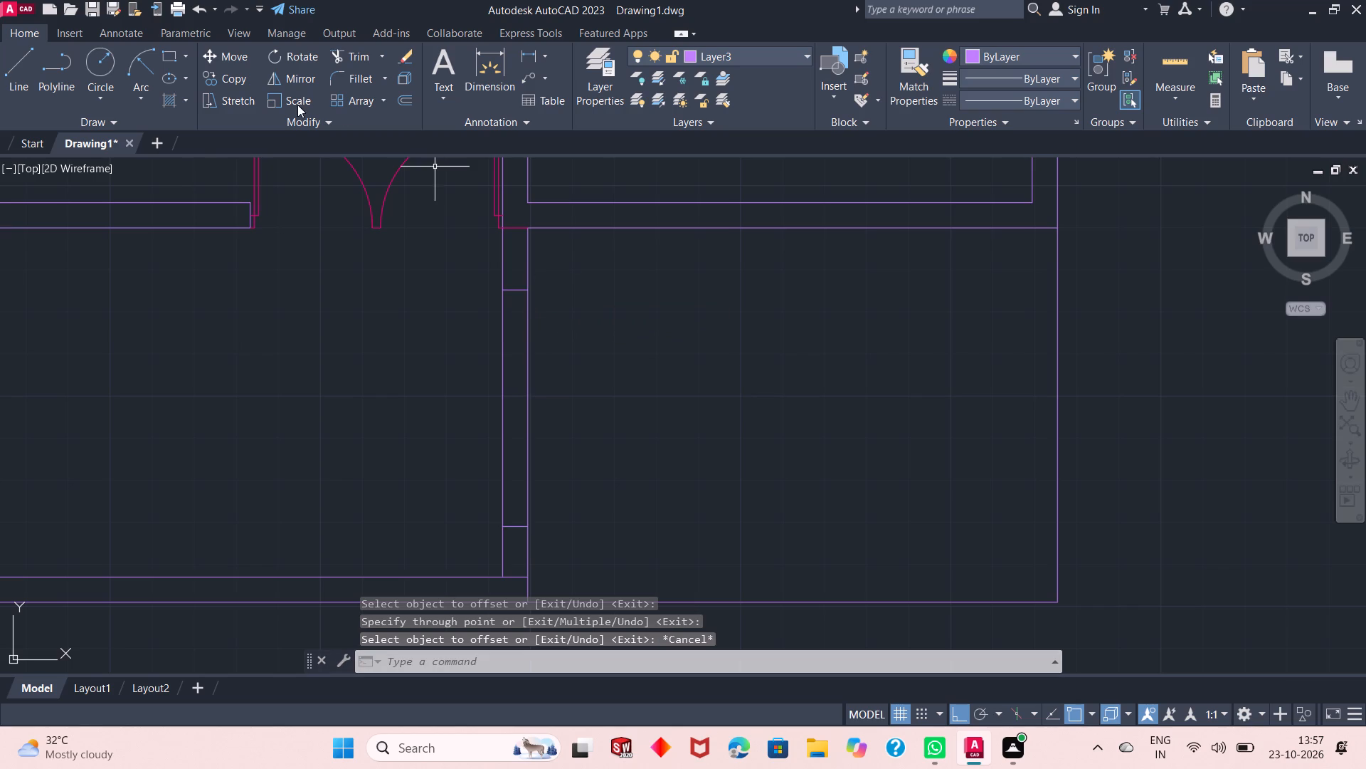
# Trim both wall lines between the two 6" cross lines to open the wall, and trim the short line across its lower corner.
pyautogui.rightClick(246, 258)
pyautogui.click(267, 285)
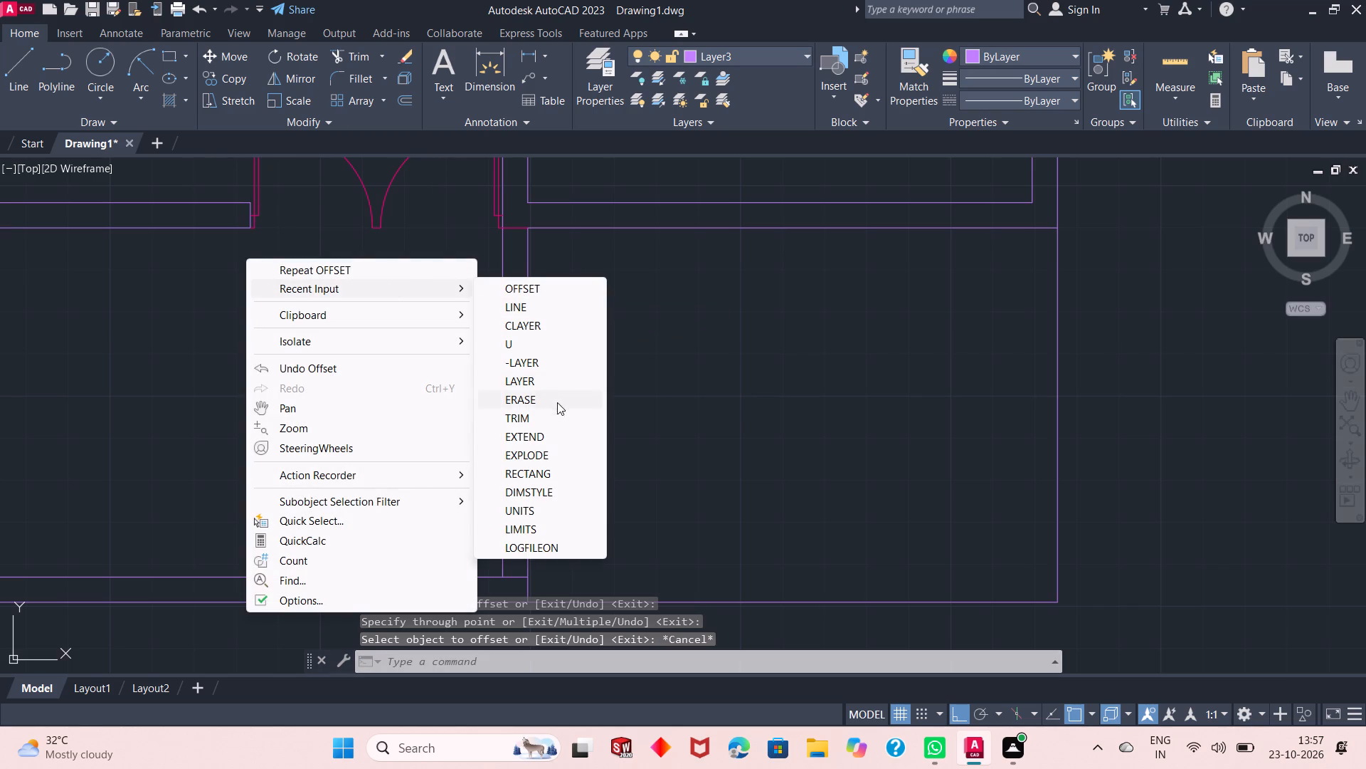
pyautogui.click(565, 425)
pyautogui.moveTo(565, 427); pyautogui.dragTo(441, 433)
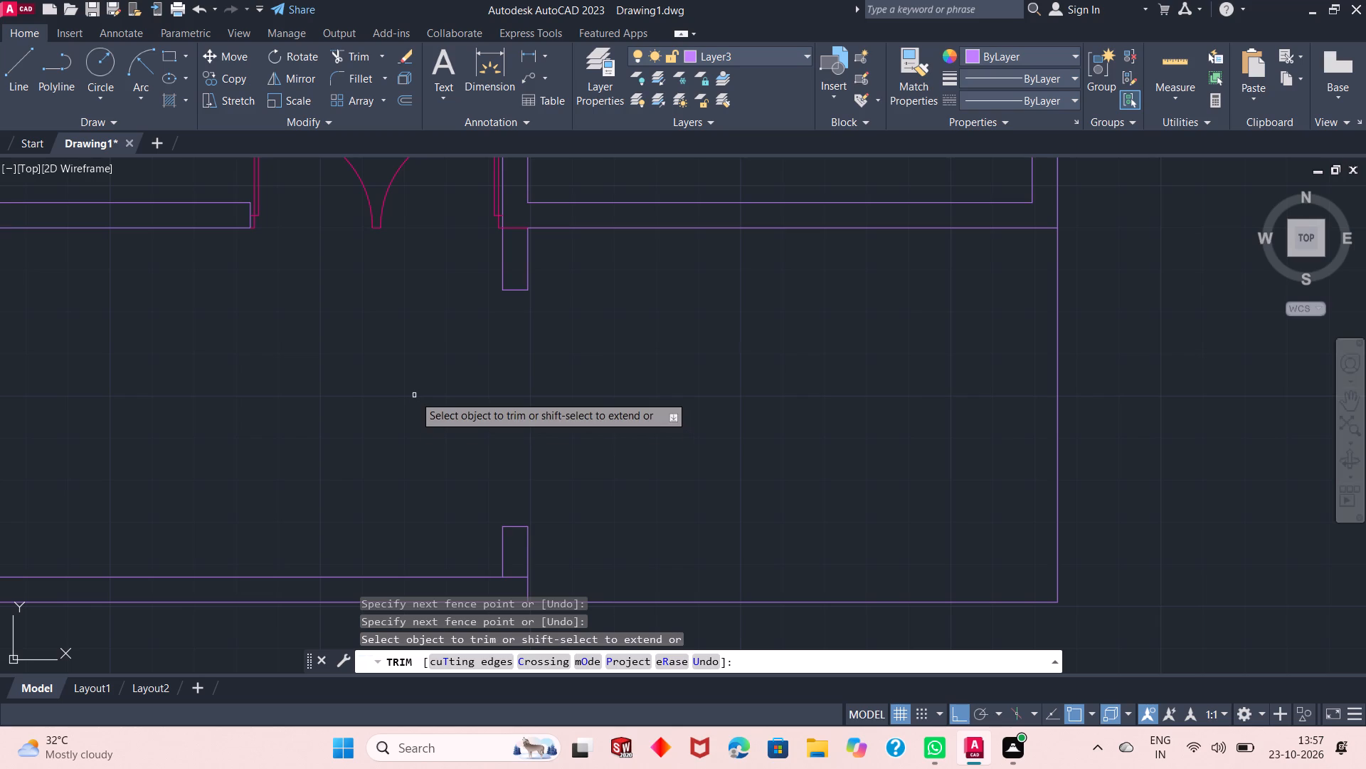
pyautogui.click(514, 565)
pyautogui.click(508, 581)
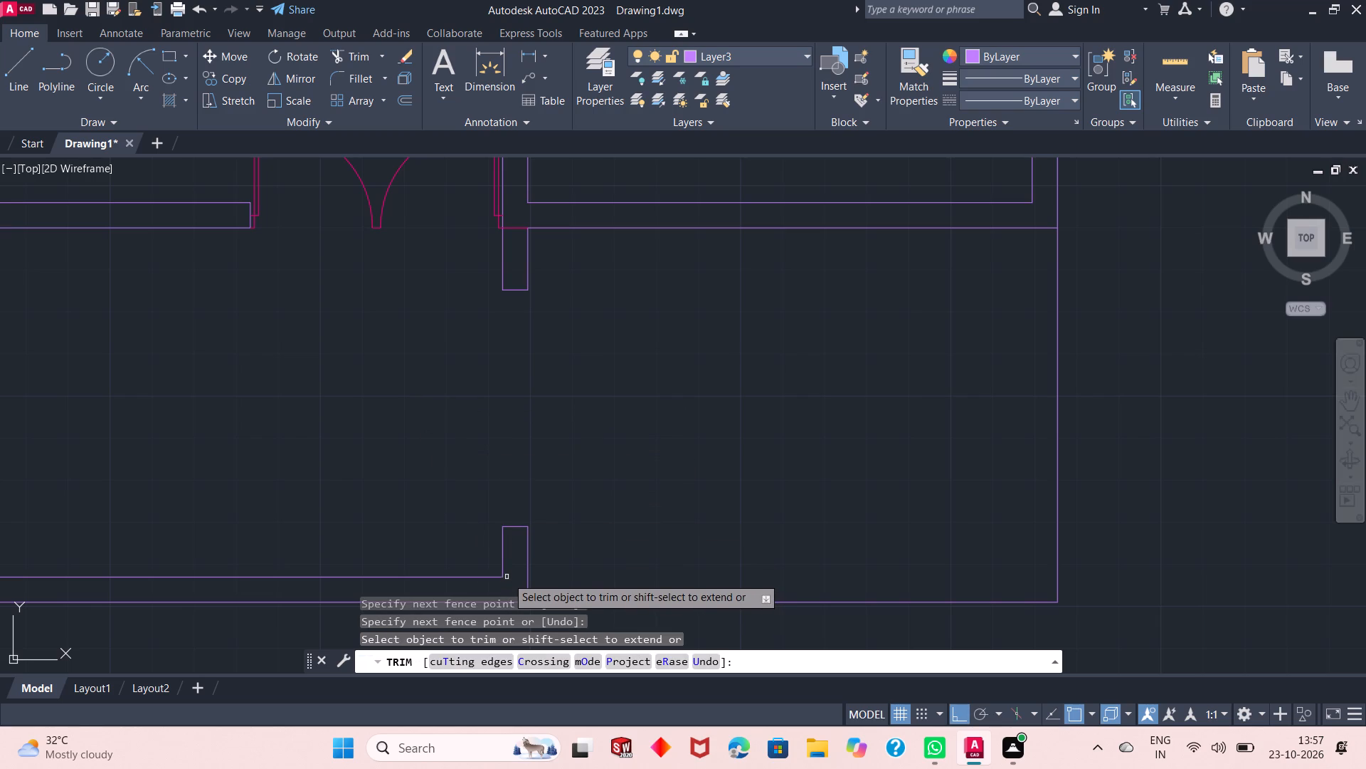
pyautogui.rightClick(638, 352)
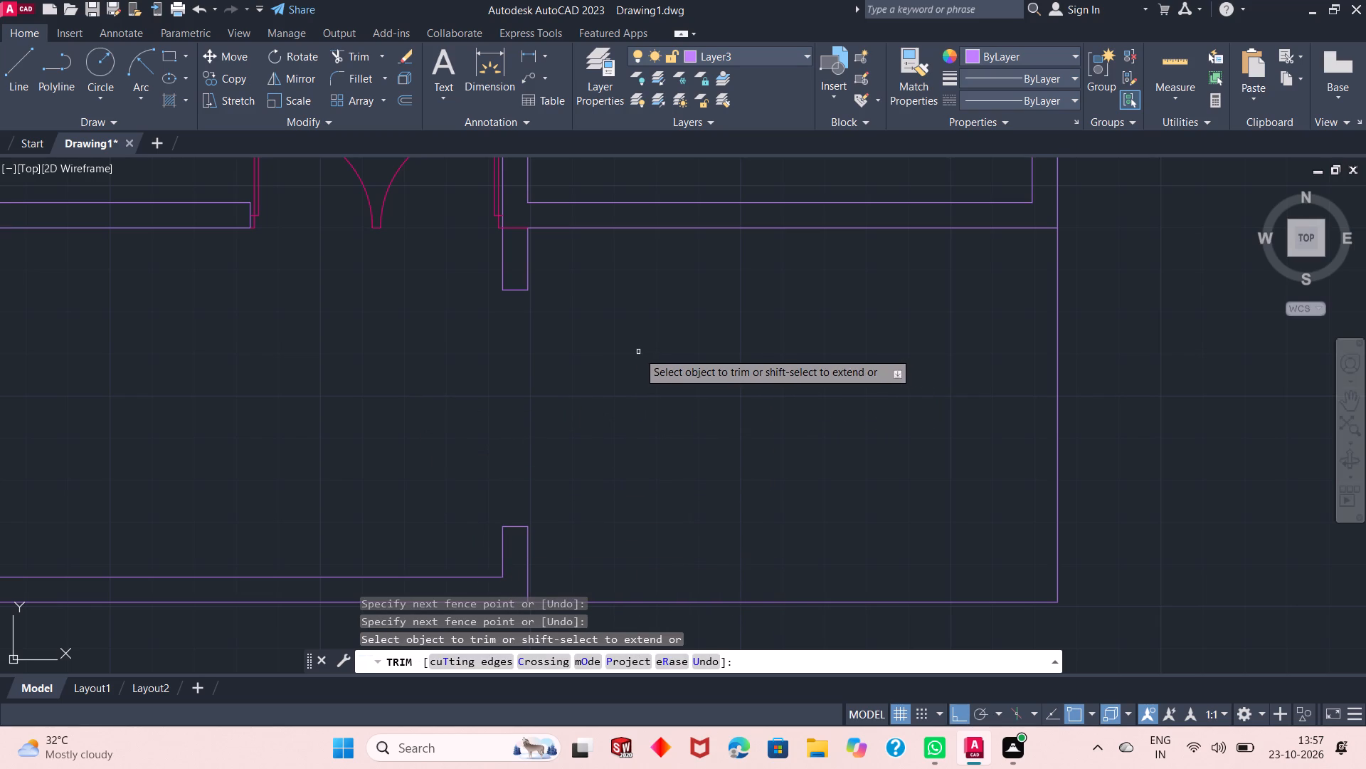
pyautogui.click(679, 367)
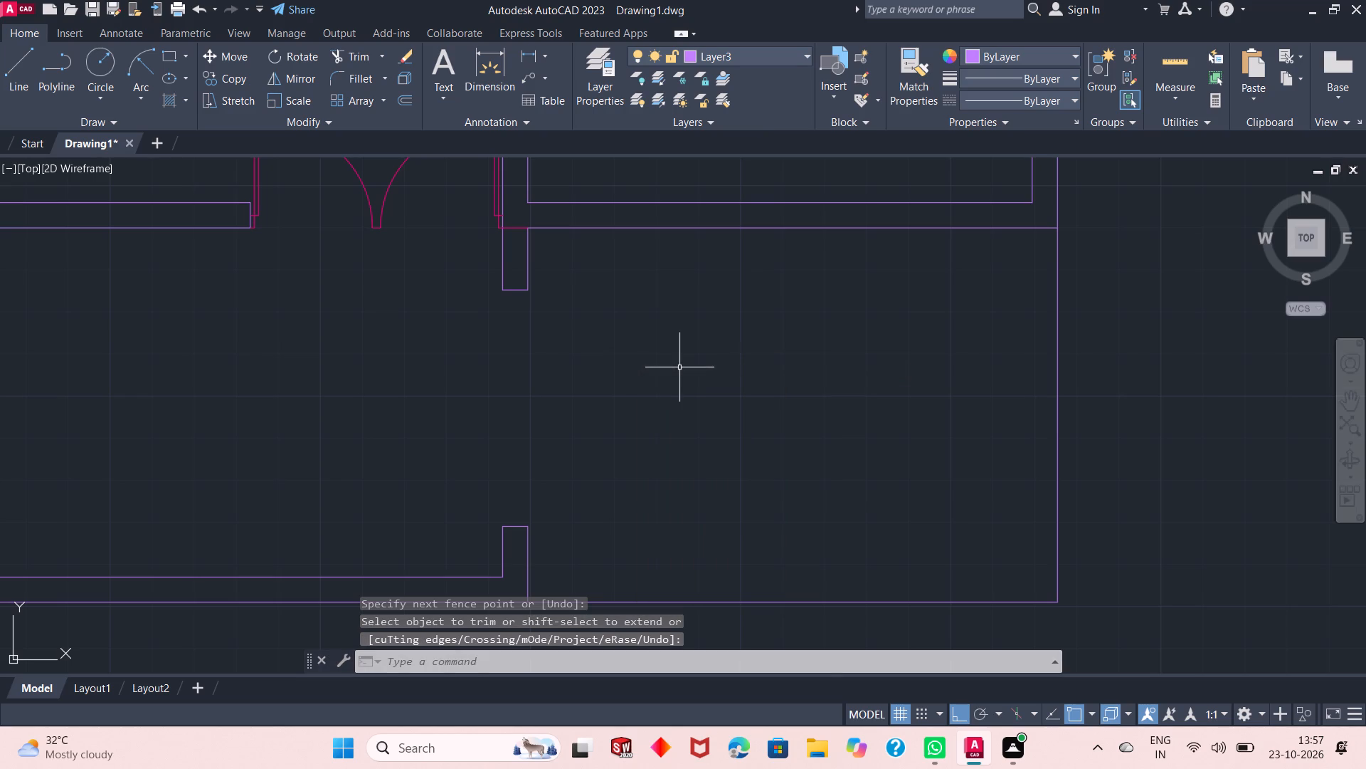
# On Layer4, draw a vertical dashed line across the new opening between the midpoints of its two wall ends.
pyautogui.click(782, 48)
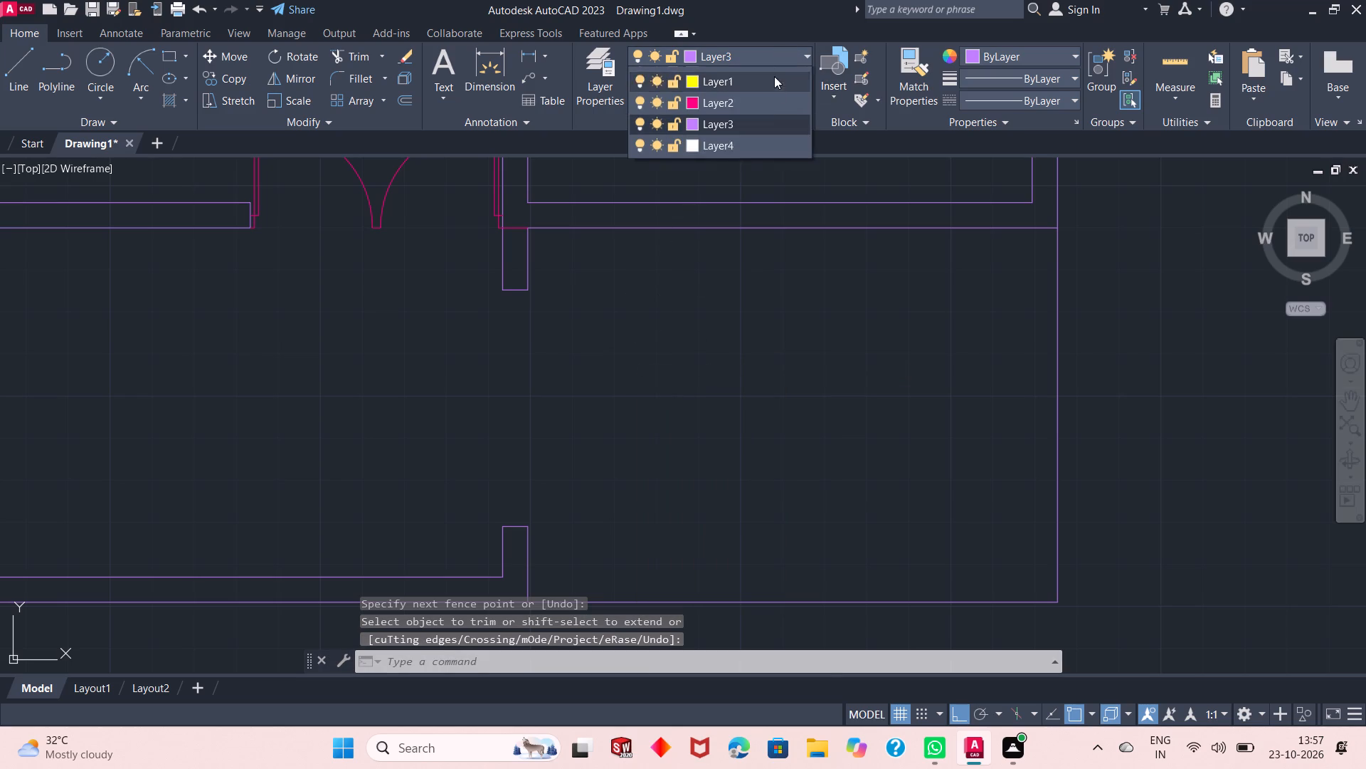
pyautogui.click(746, 159)
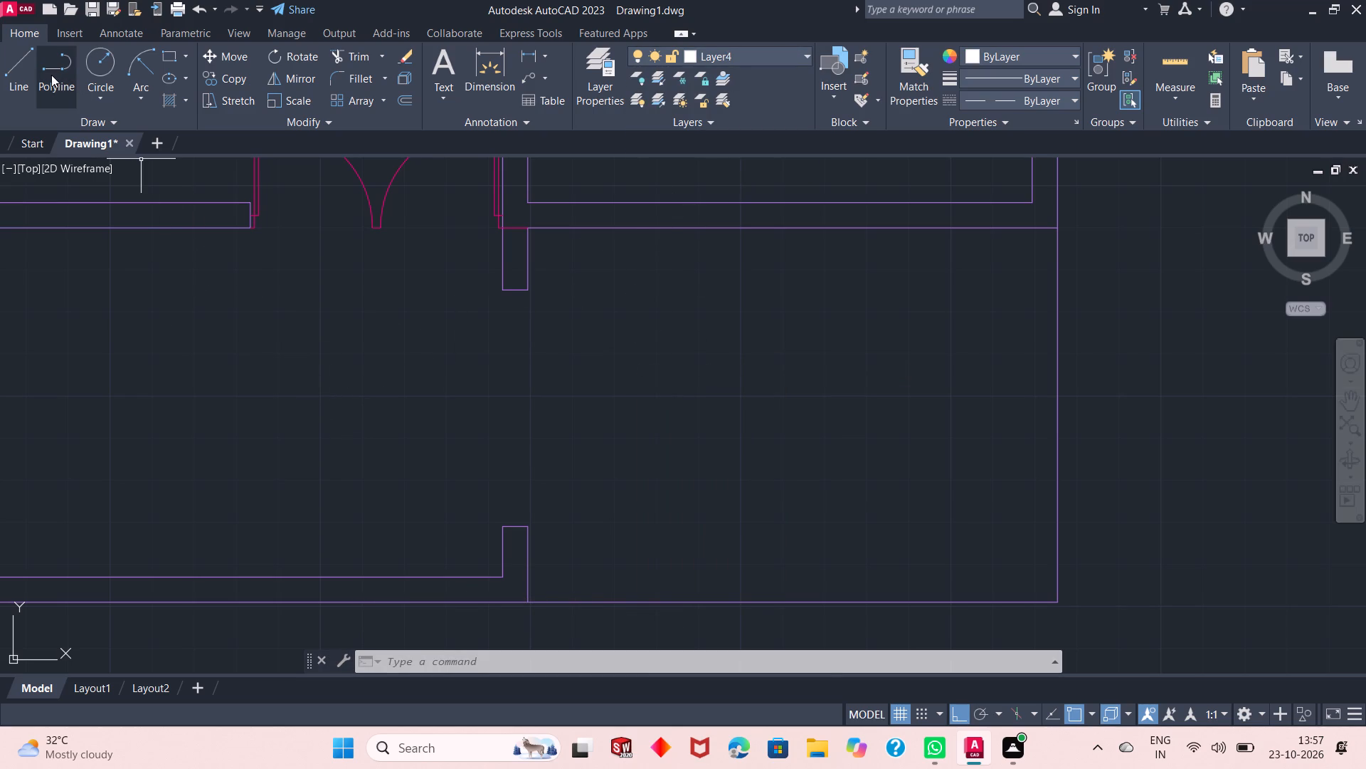
pyautogui.click(20, 75)
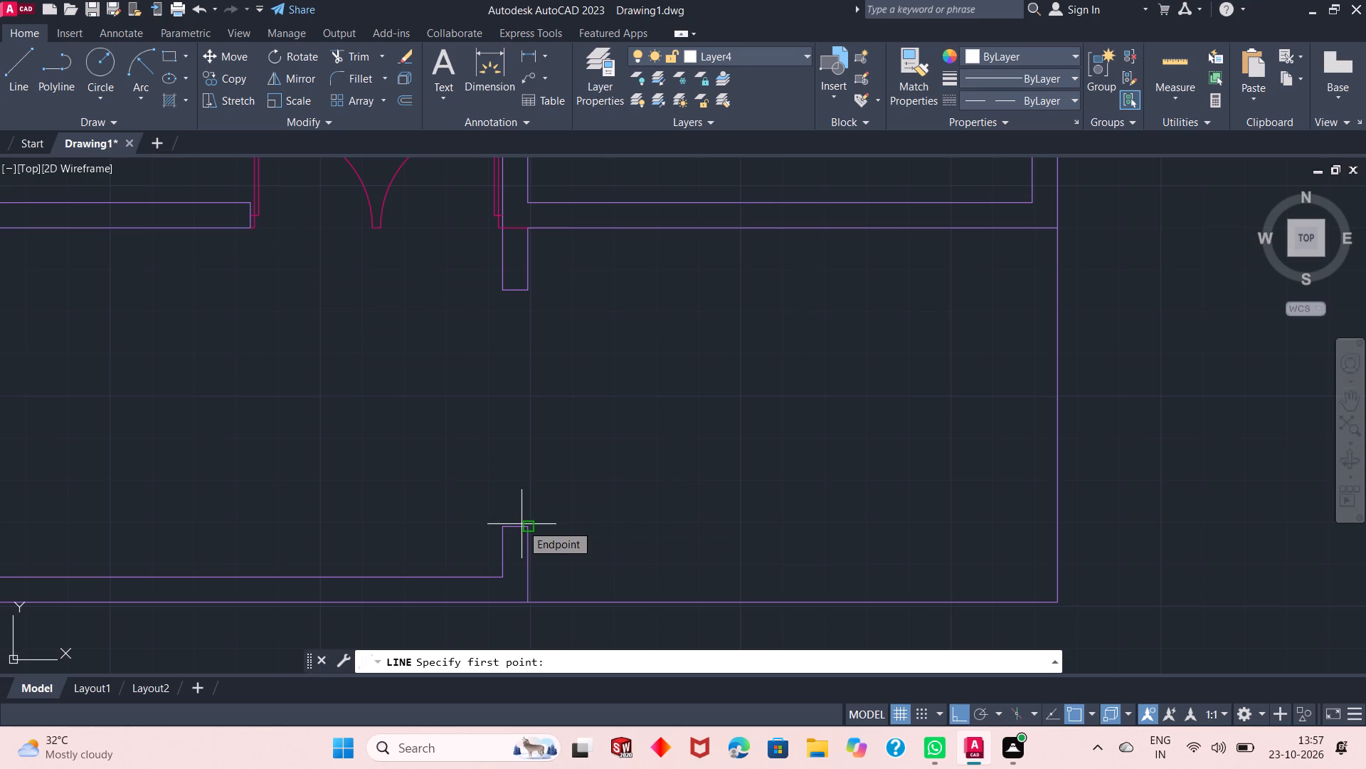
pyautogui.scroll(2, 522, 525)
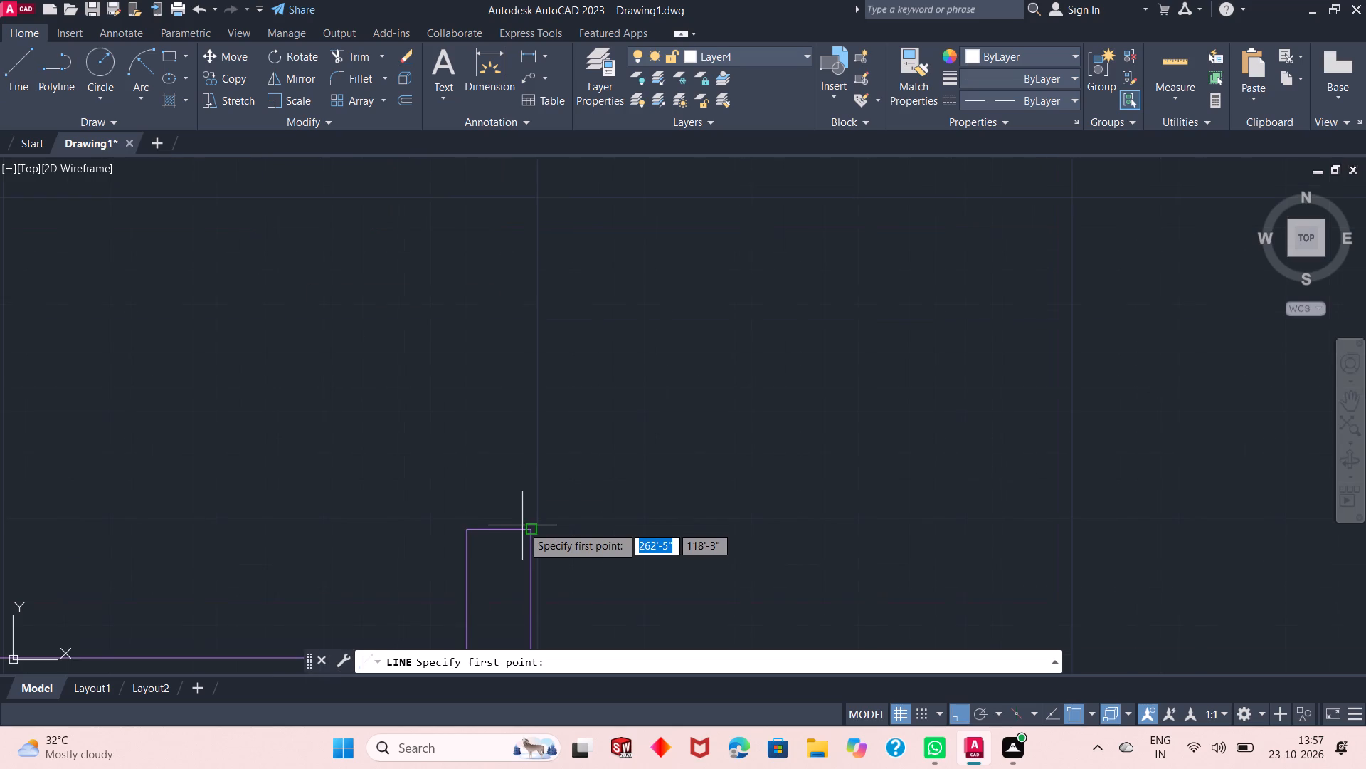
pyautogui.scroll(-2, 524, 525)
pyautogui.click(509, 526)
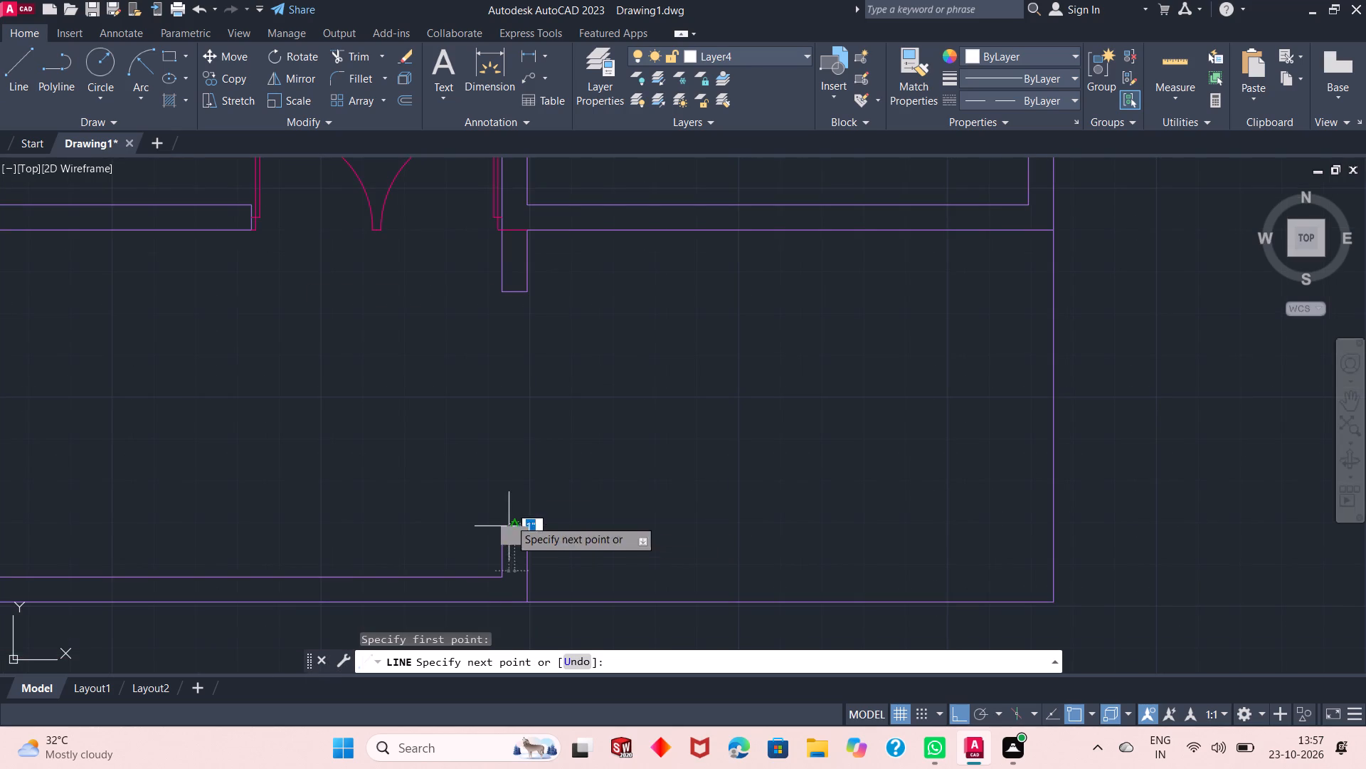
pyautogui.click(515, 291)
pyautogui.rightClick(621, 298)
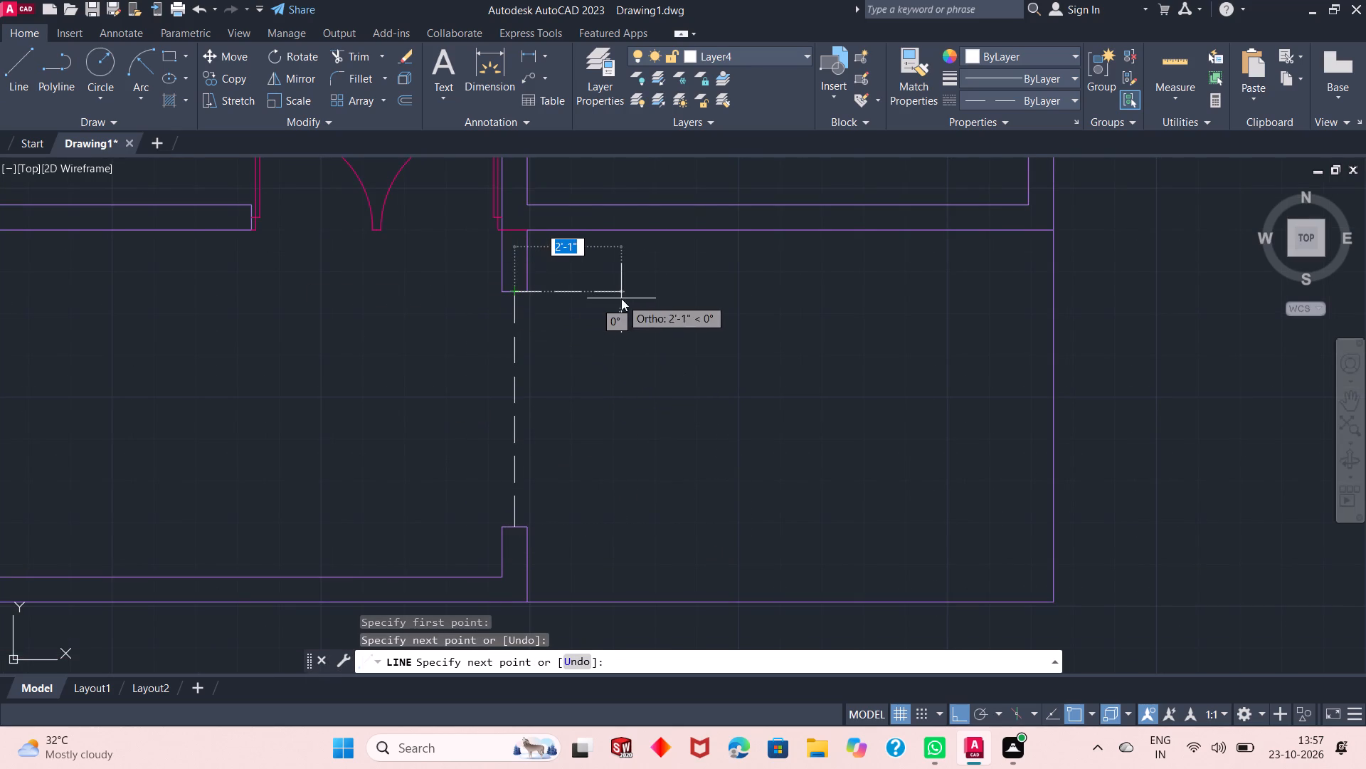
pyautogui.click(645, 310)
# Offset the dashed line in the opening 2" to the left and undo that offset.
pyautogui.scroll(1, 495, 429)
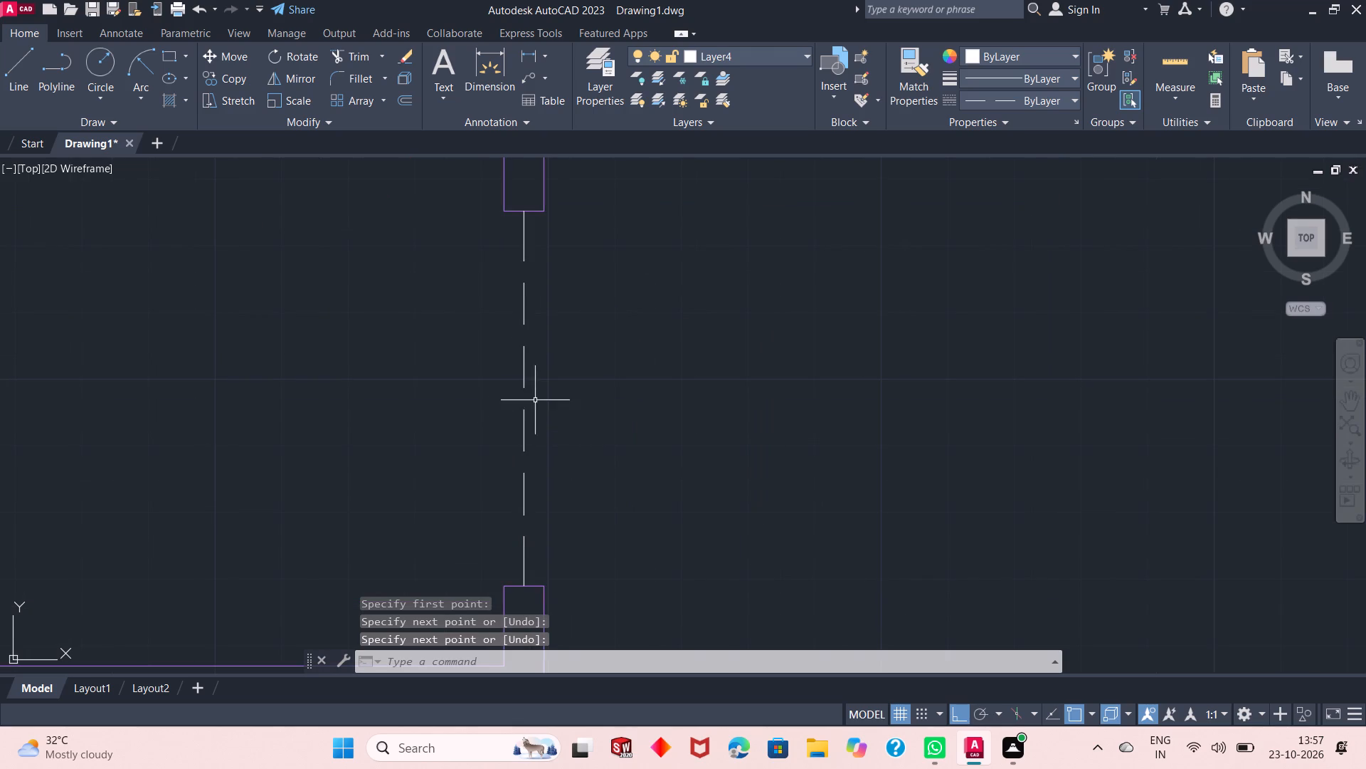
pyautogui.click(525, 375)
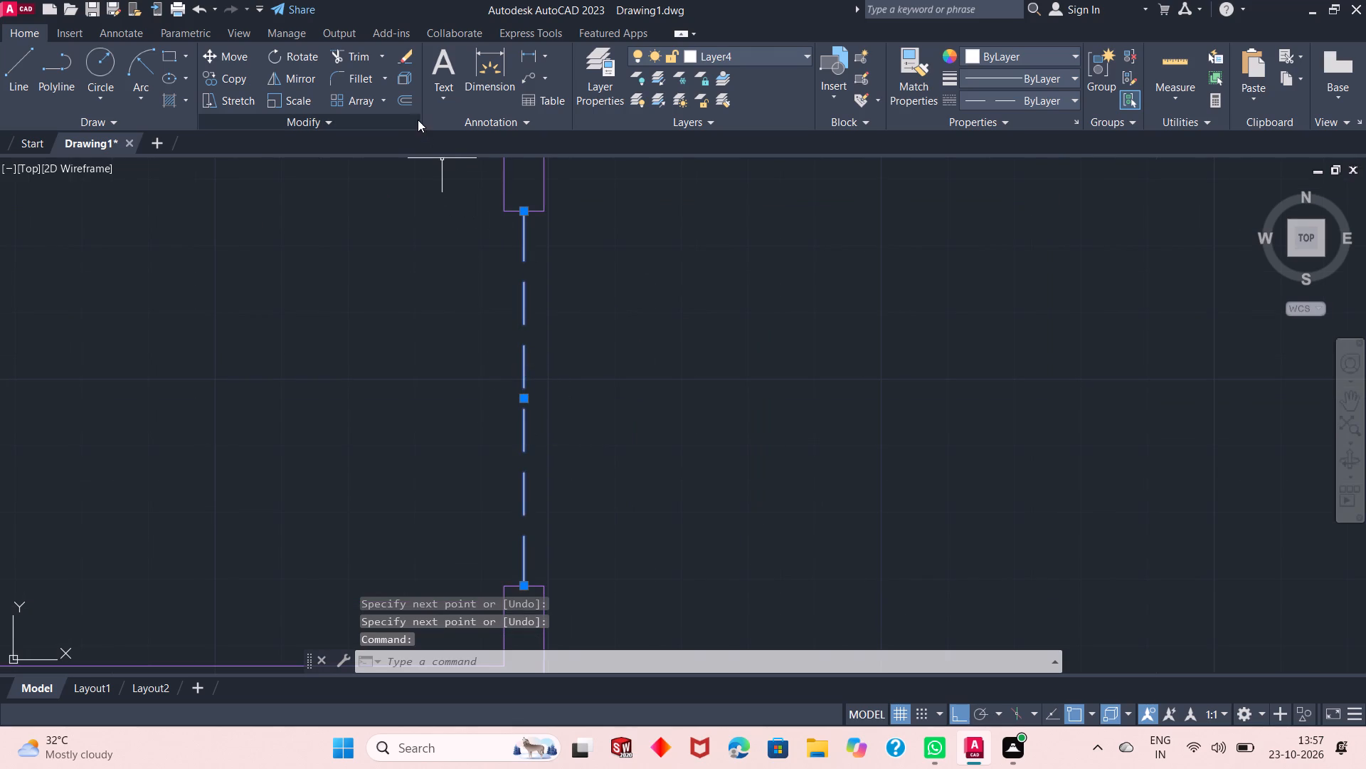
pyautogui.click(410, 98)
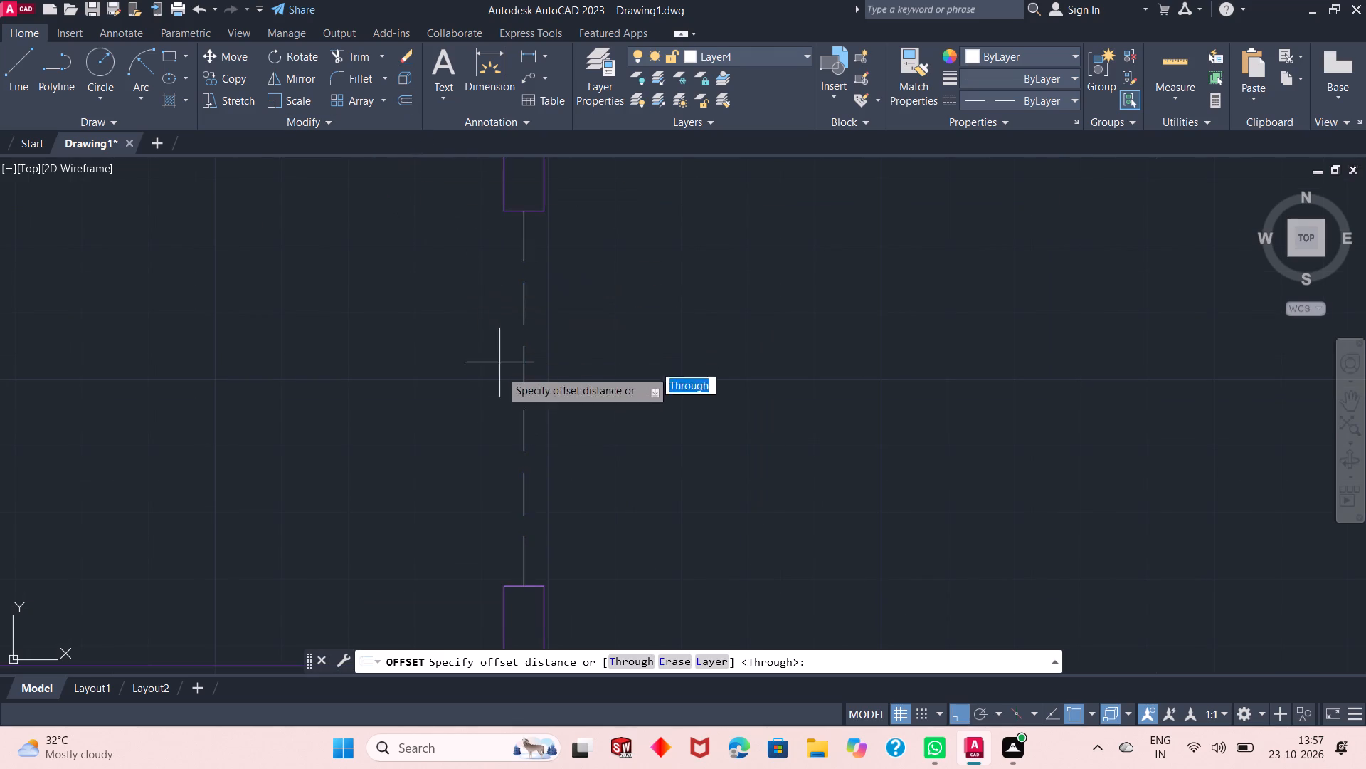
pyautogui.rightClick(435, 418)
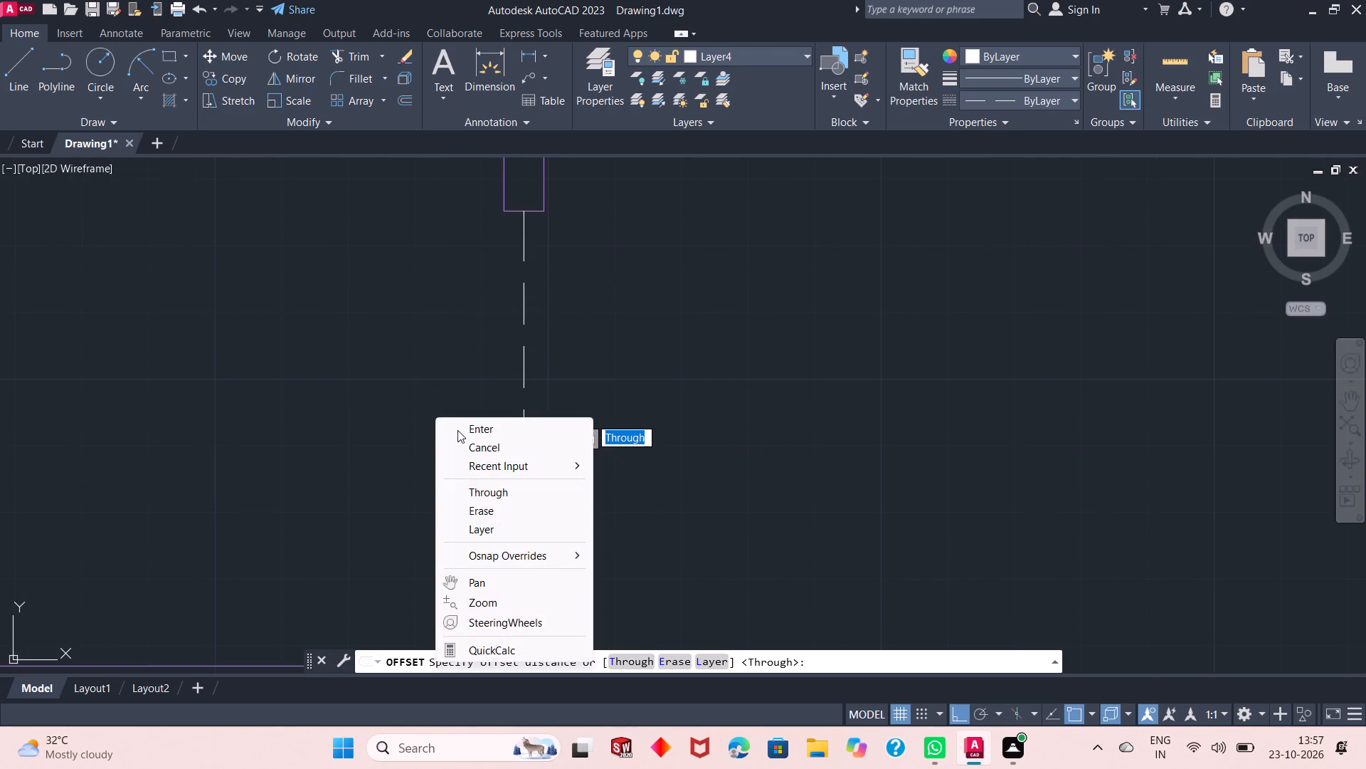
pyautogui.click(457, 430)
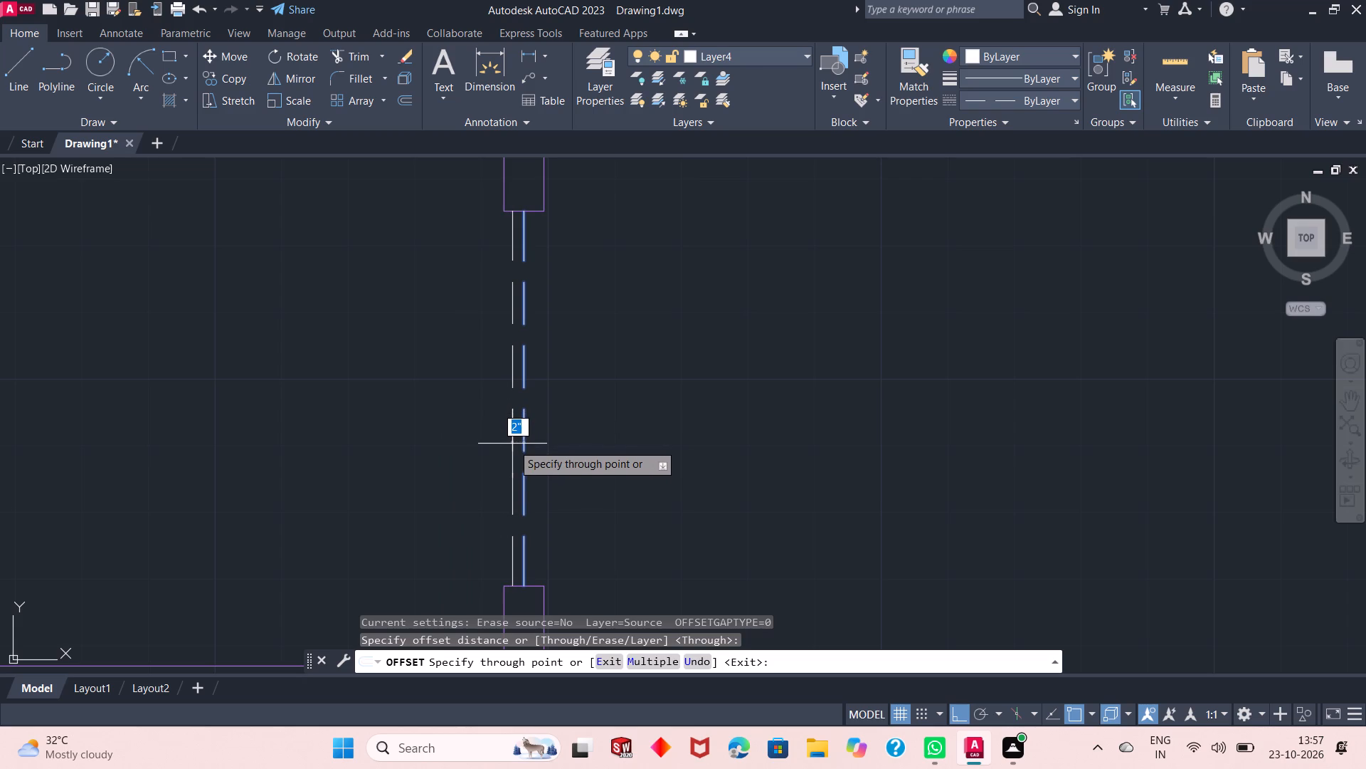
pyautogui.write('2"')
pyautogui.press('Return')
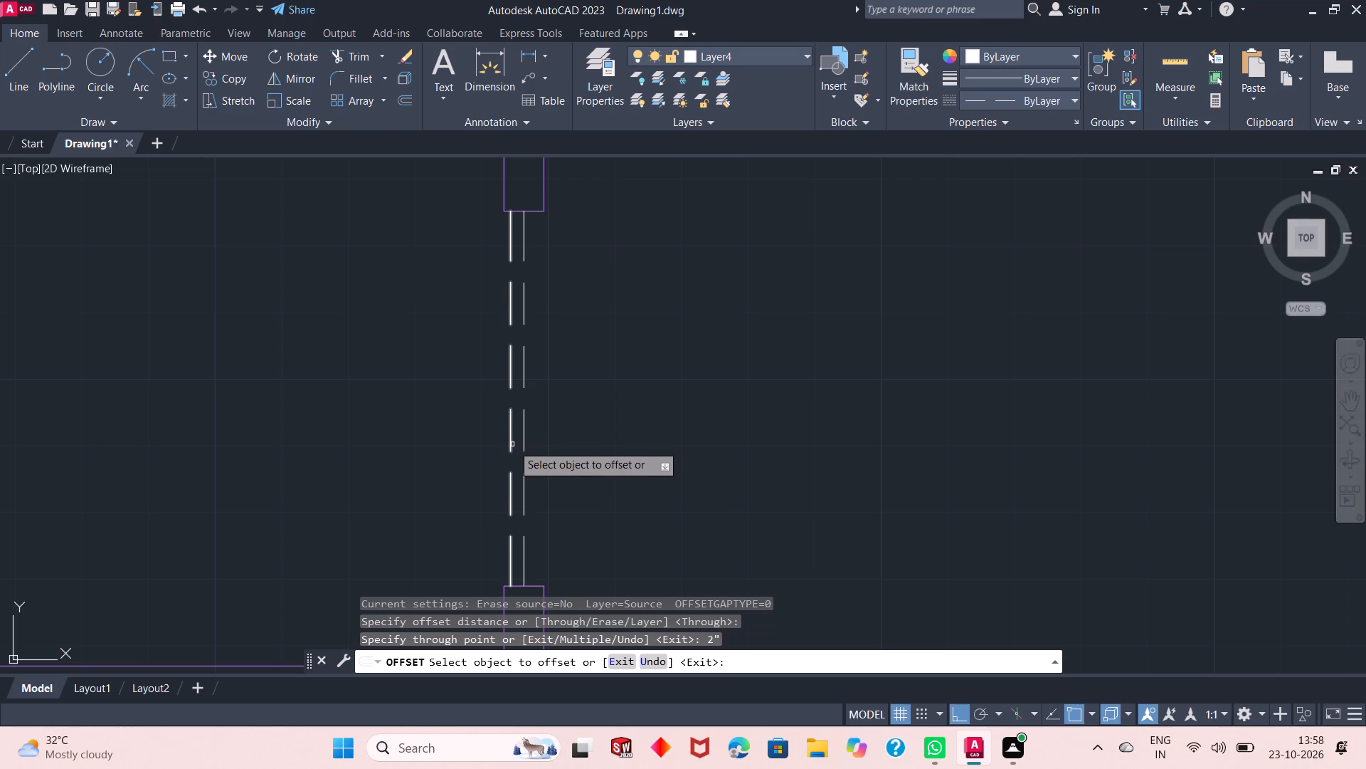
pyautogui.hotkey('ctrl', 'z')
# Offset the dashed line in the opening 1" to each side.
pyautogui.click(521, 439)
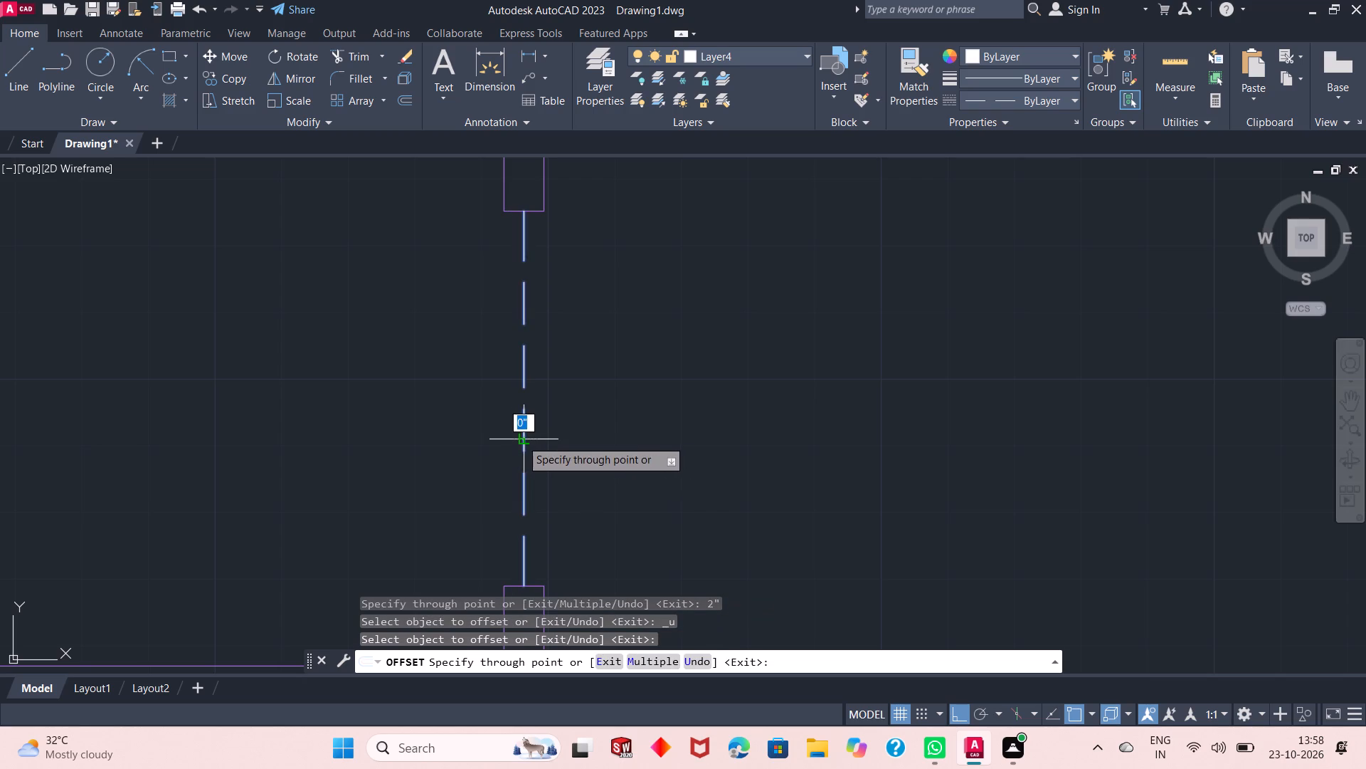
pyautogui.press('1')
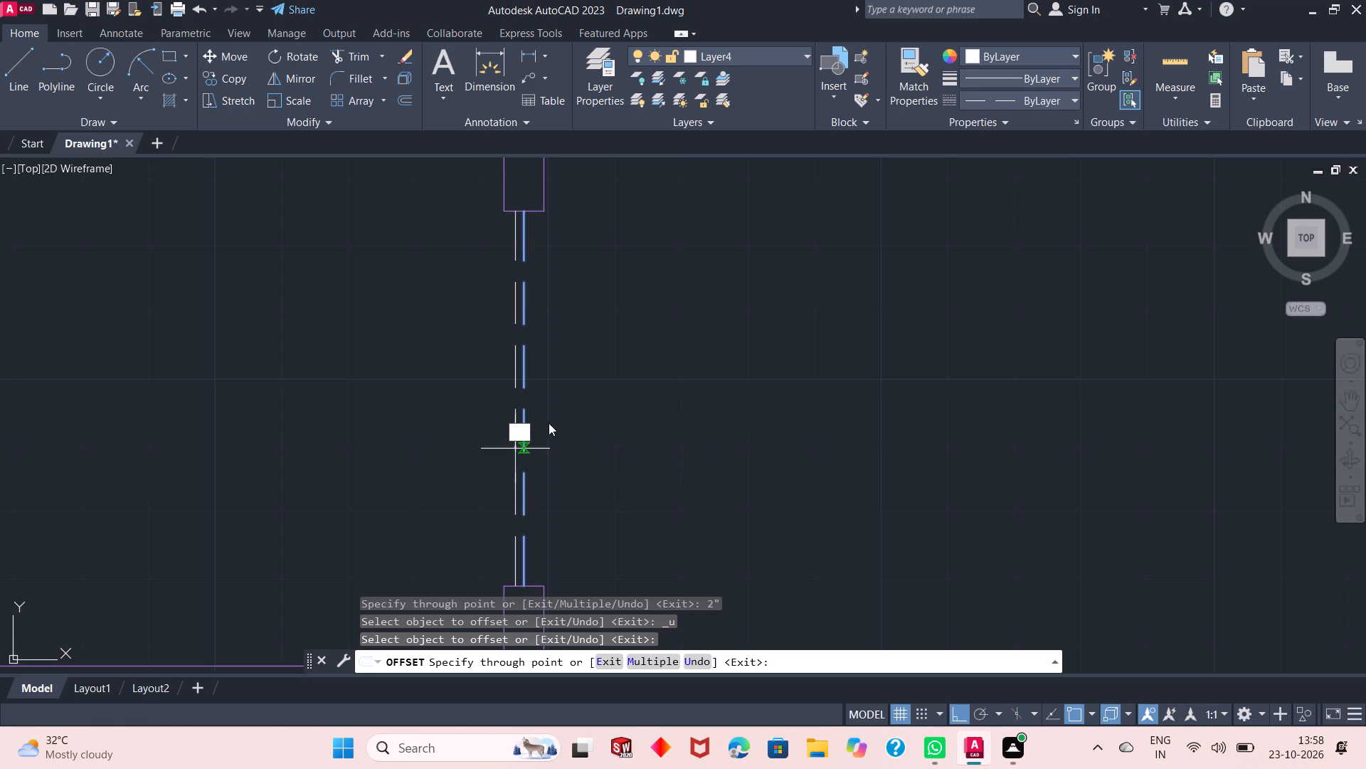
pyautogui.hotkey('shift', '"')
pyautogui.press('Return')
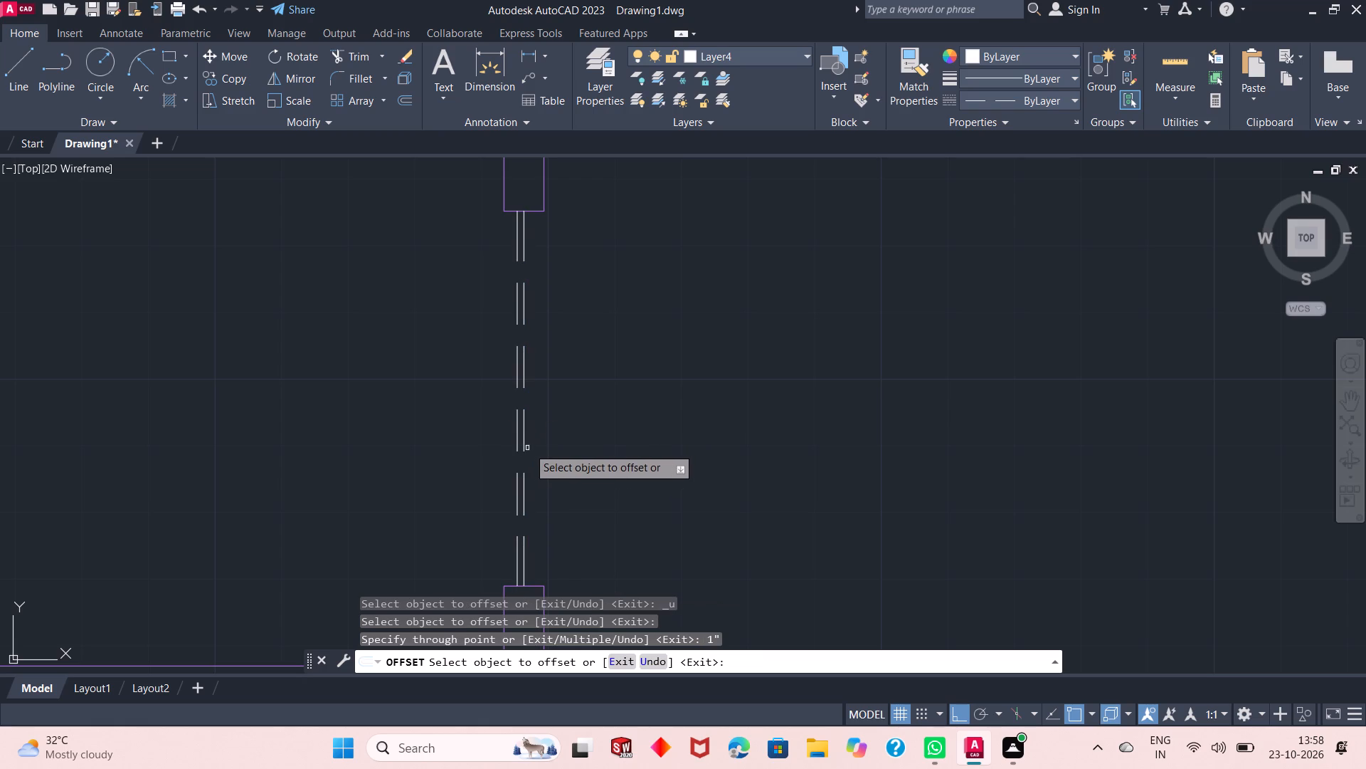
pyautogui.click(529, 446)
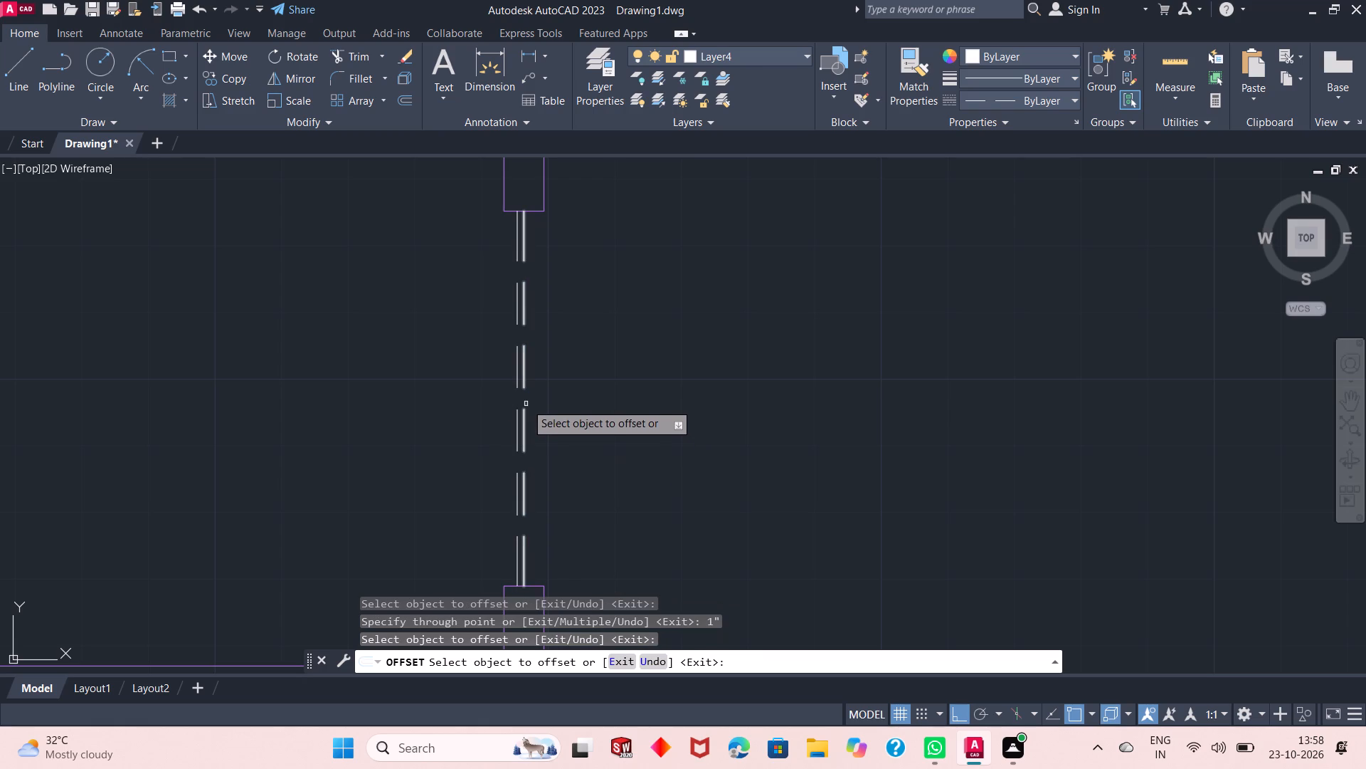
pyautogui.click(521, 387)
pyautogui.write('1"')
pyautogui.press('Return')
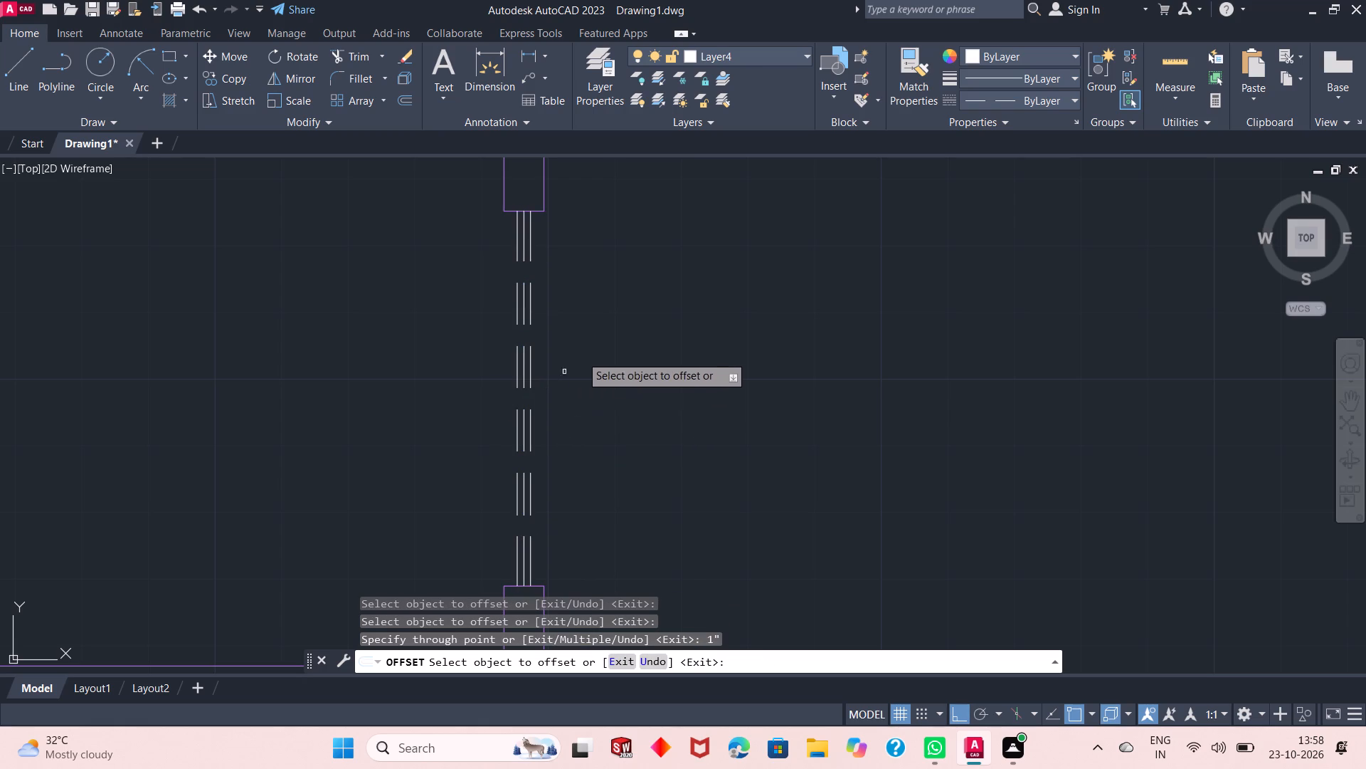
pyautogui.rightClick(598, 325)
pyautogui.click(608, 335)
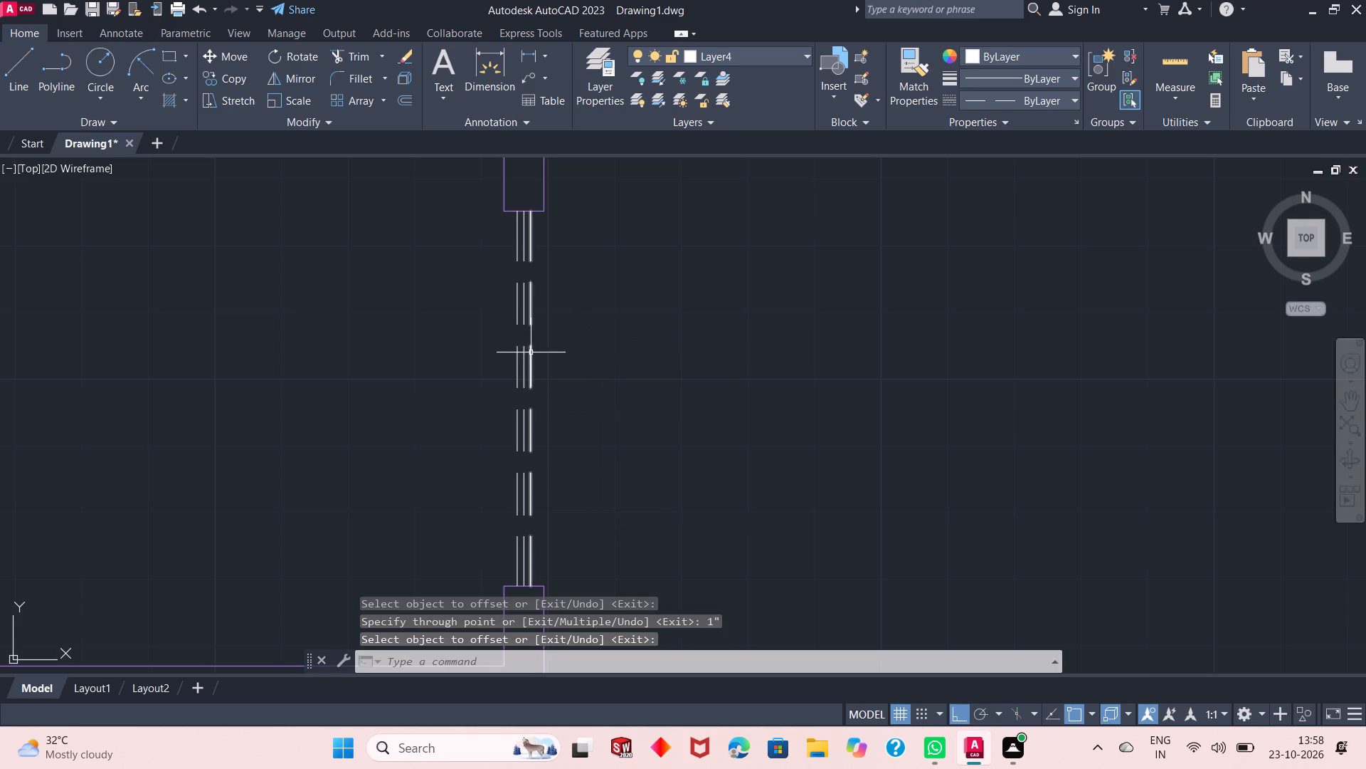
# Erase the middle dashed line of the three in the opening.
pyautogui.click(526, 360)
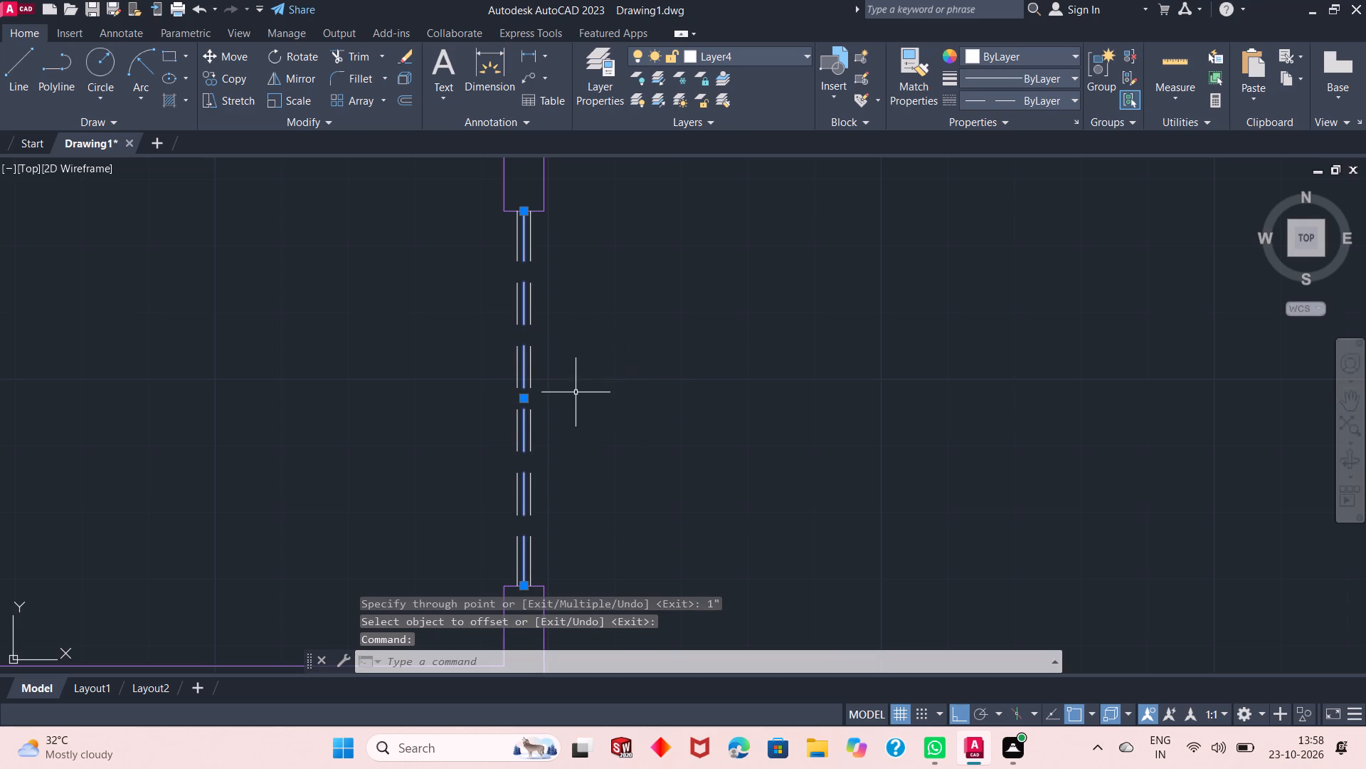
pyautogui.rightClick(632, 333)
pyautogui.click(677, 384)
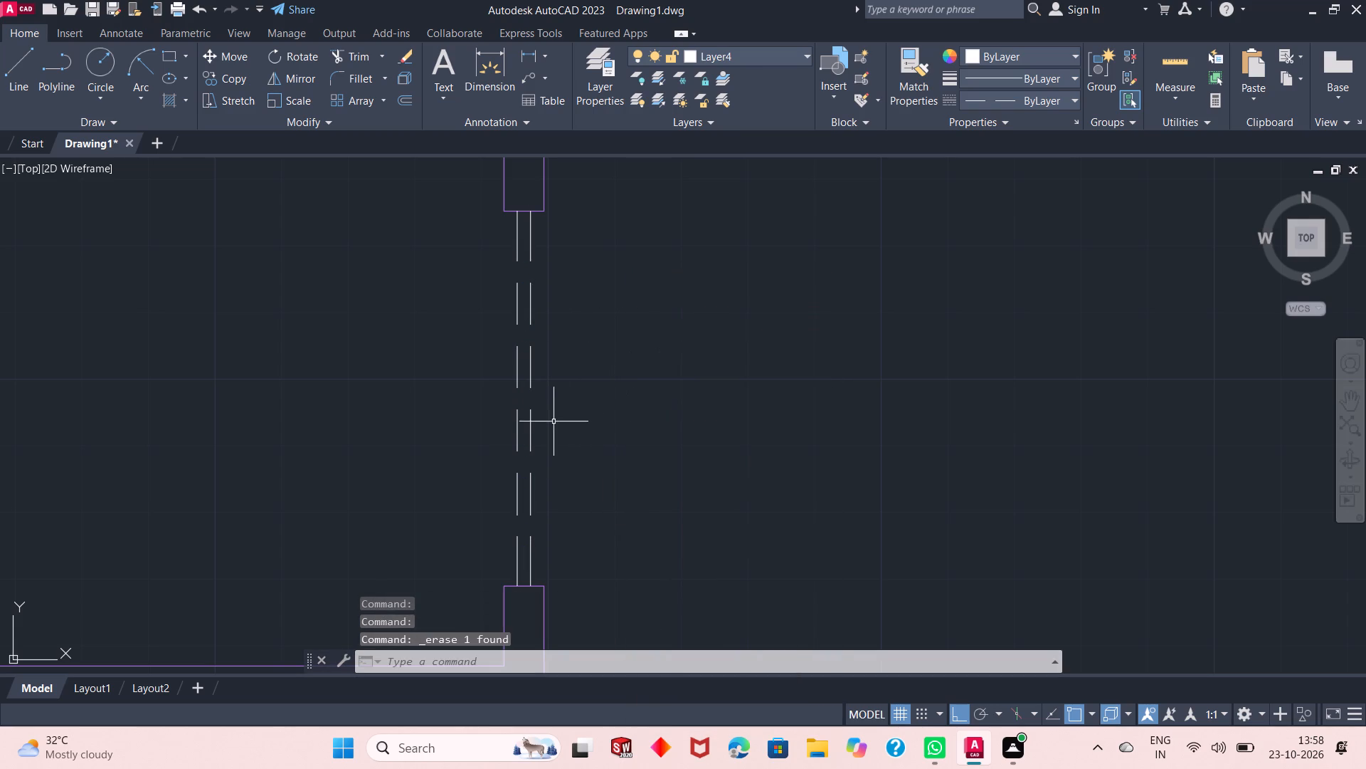
# Make Layer3 the current layer.
pyautogui.scroll(-2, 571, 407)
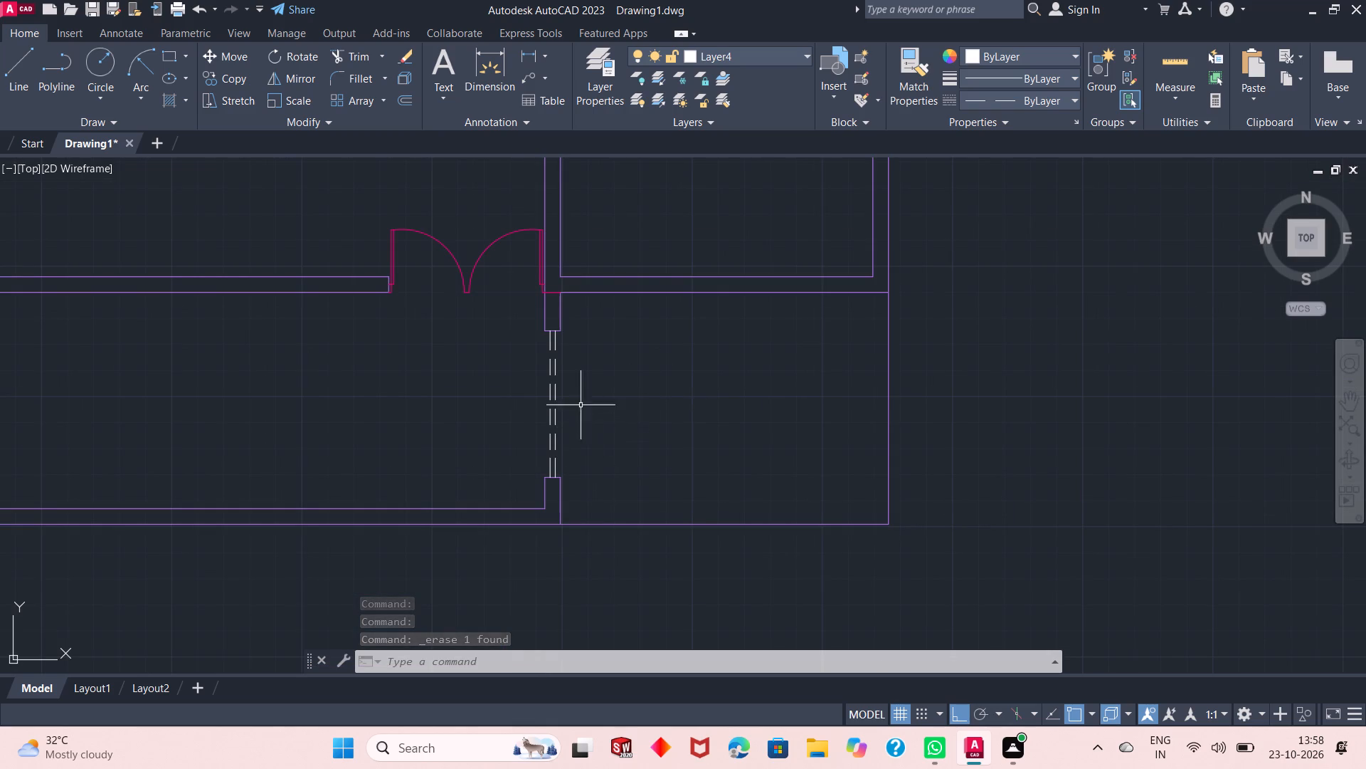
pyautogui.scroll(2, 542, 370)
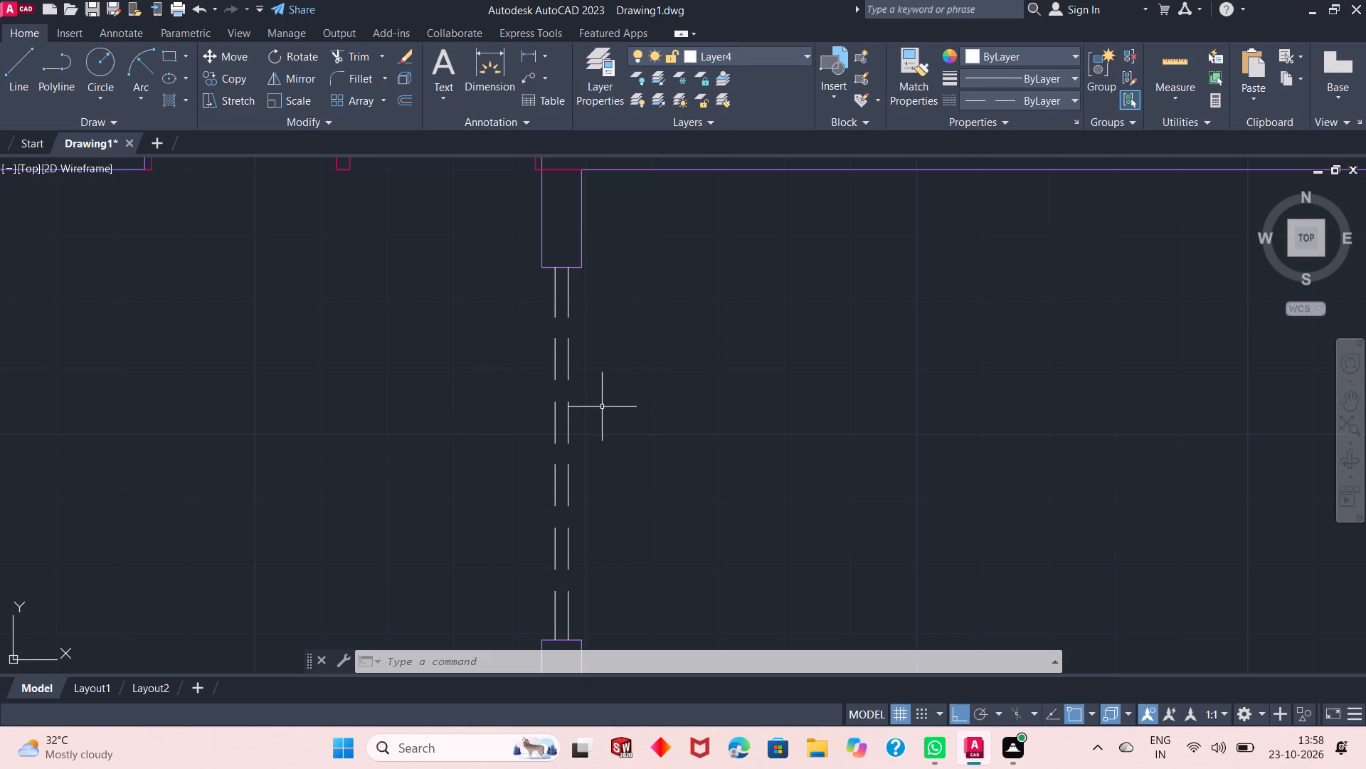
pyautogui.scroll(-2, 609, 414)
pyautogui.press('Escape')
pyautogui.scroll(-1, 642, 491)
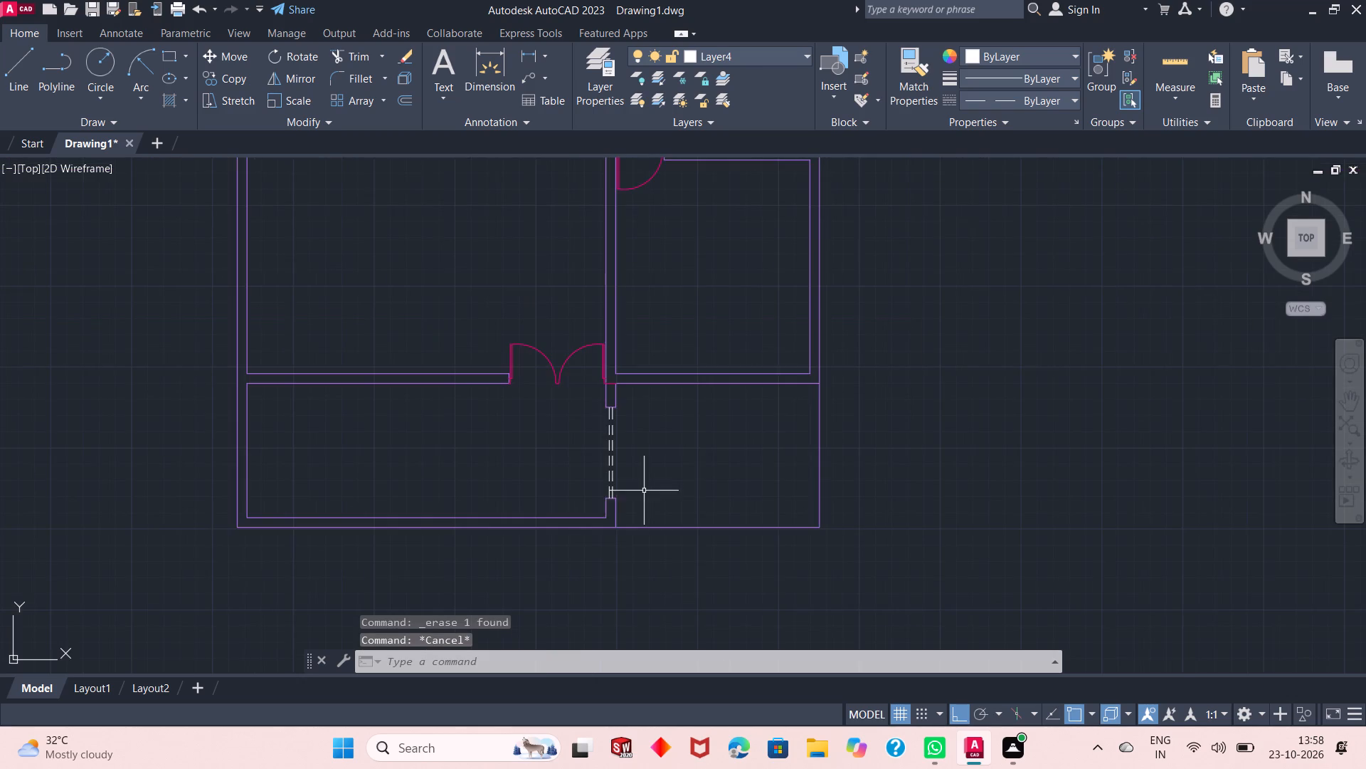
pyautogui.scroll(-1, 653, 481)
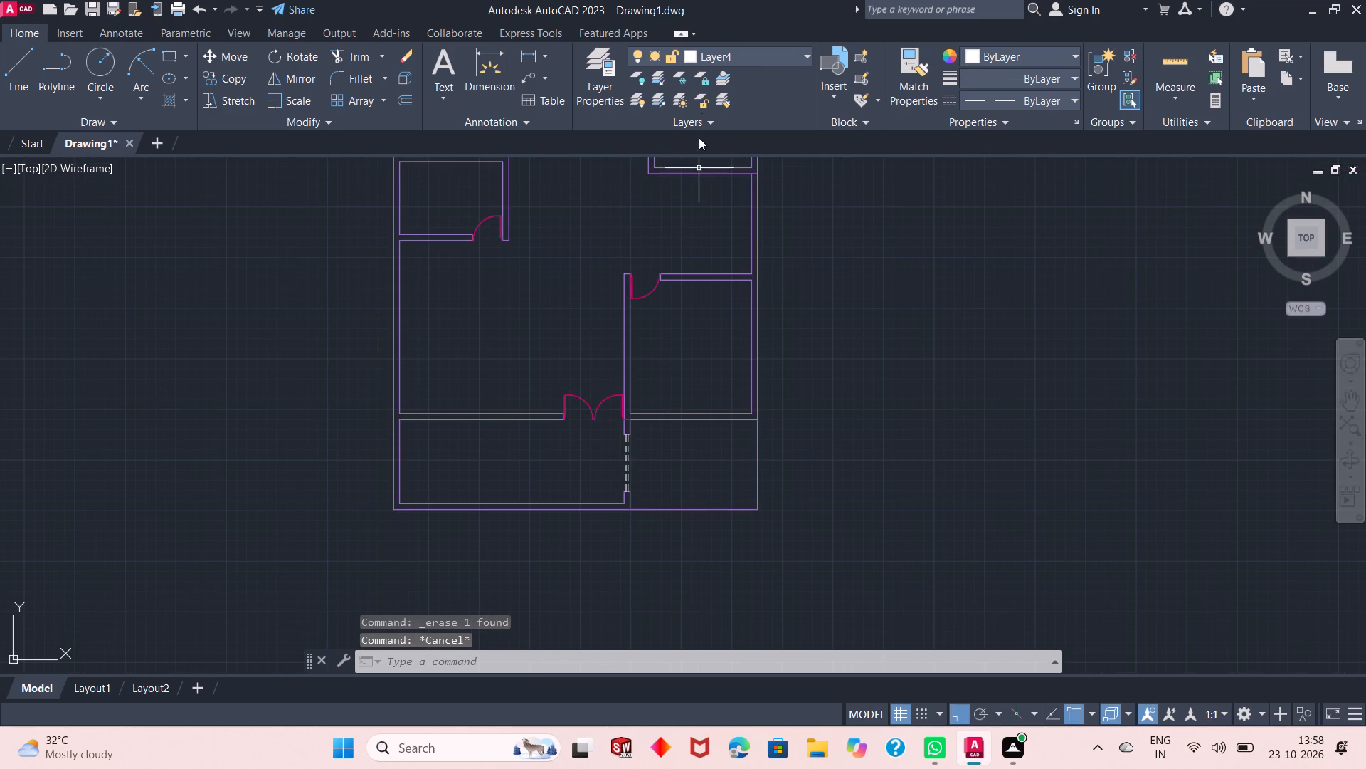
pyautogui.click(766, 58)
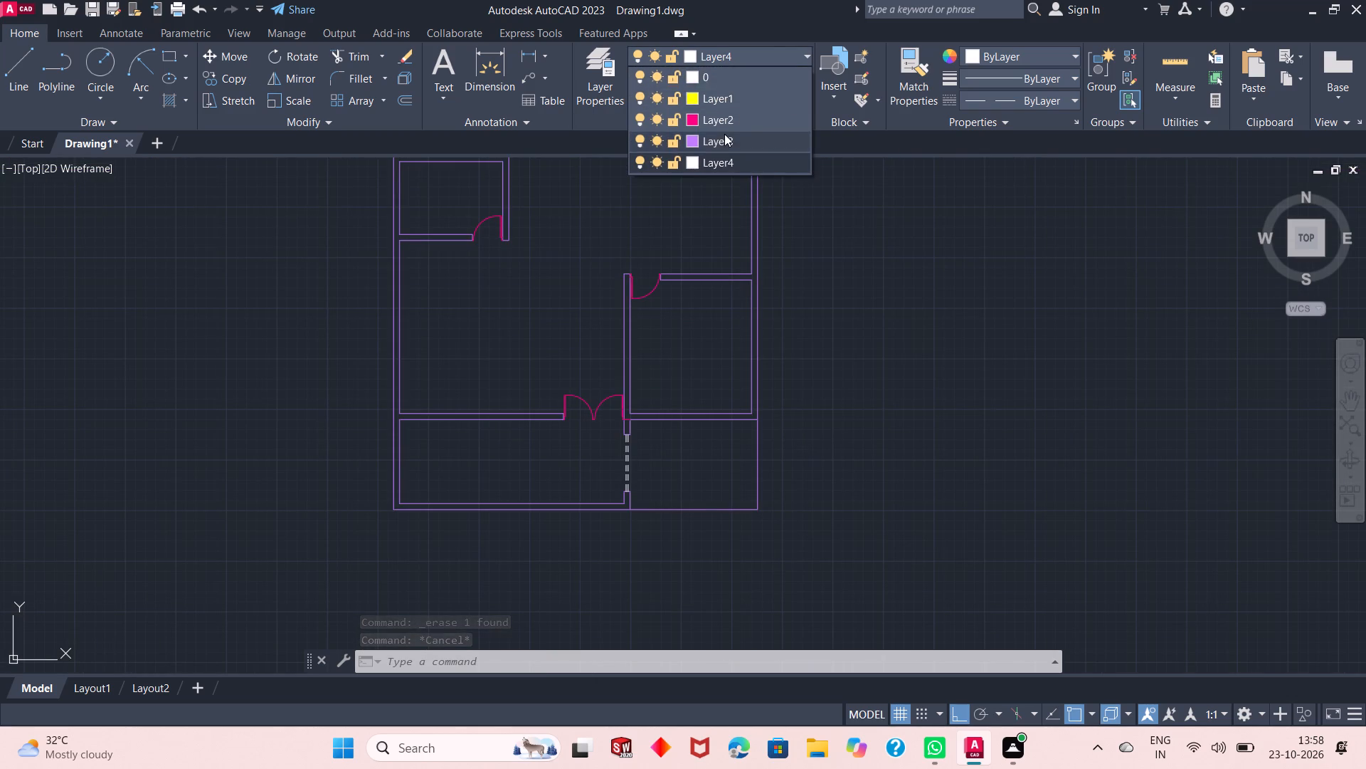
pyautogui.click(724, 134)
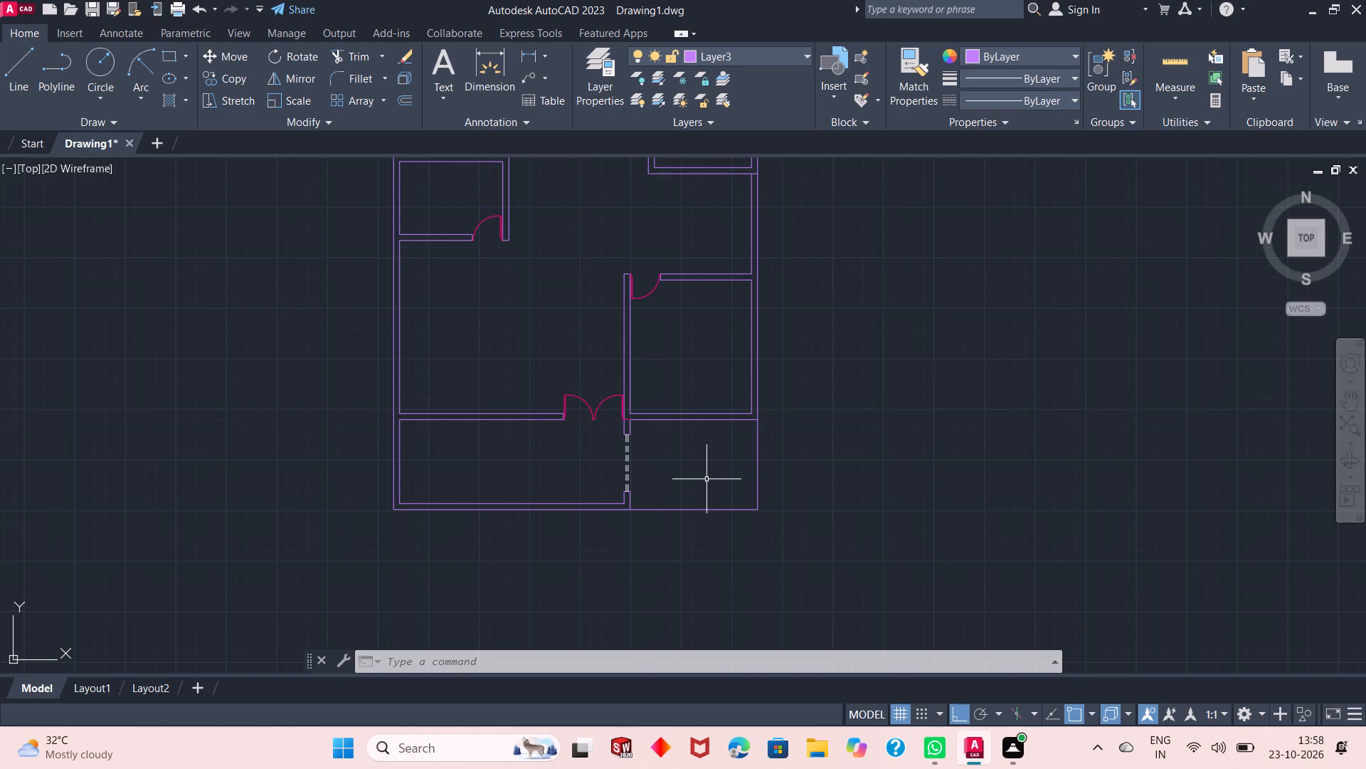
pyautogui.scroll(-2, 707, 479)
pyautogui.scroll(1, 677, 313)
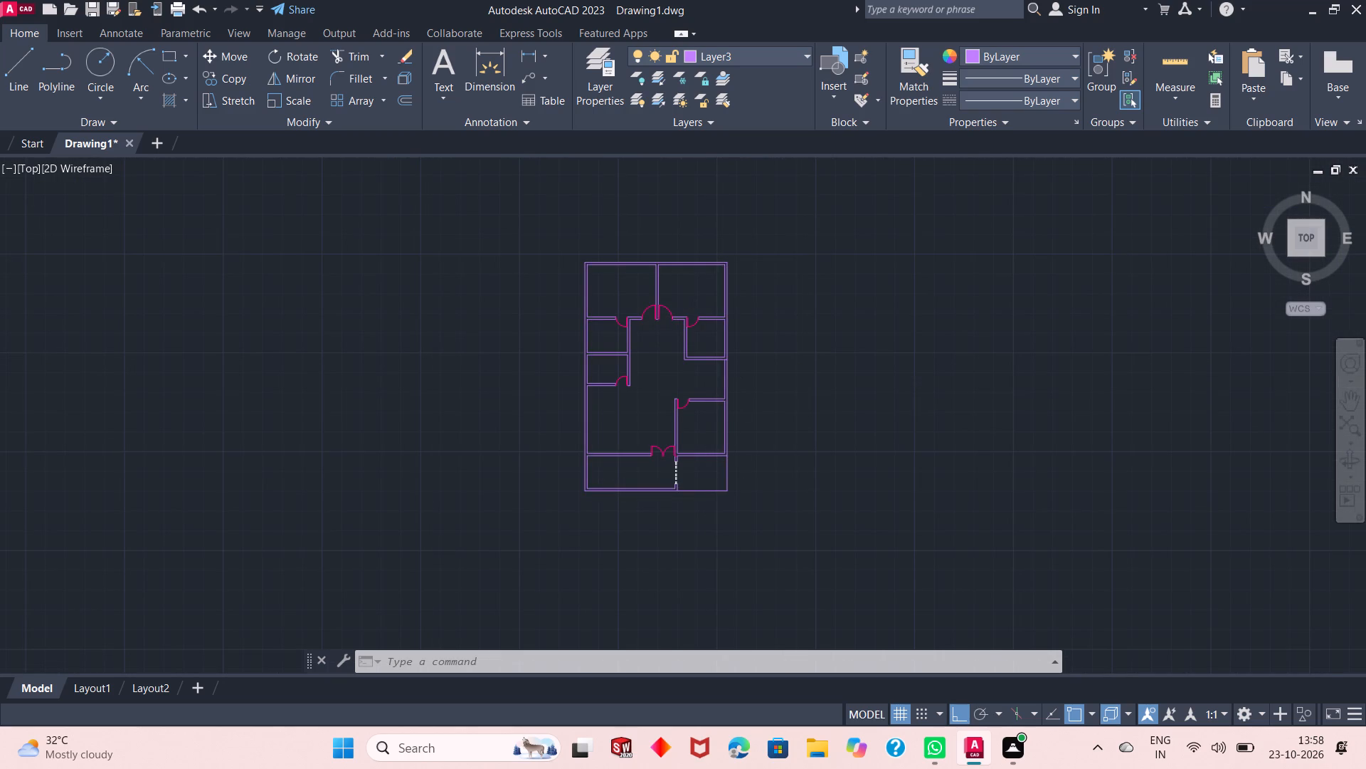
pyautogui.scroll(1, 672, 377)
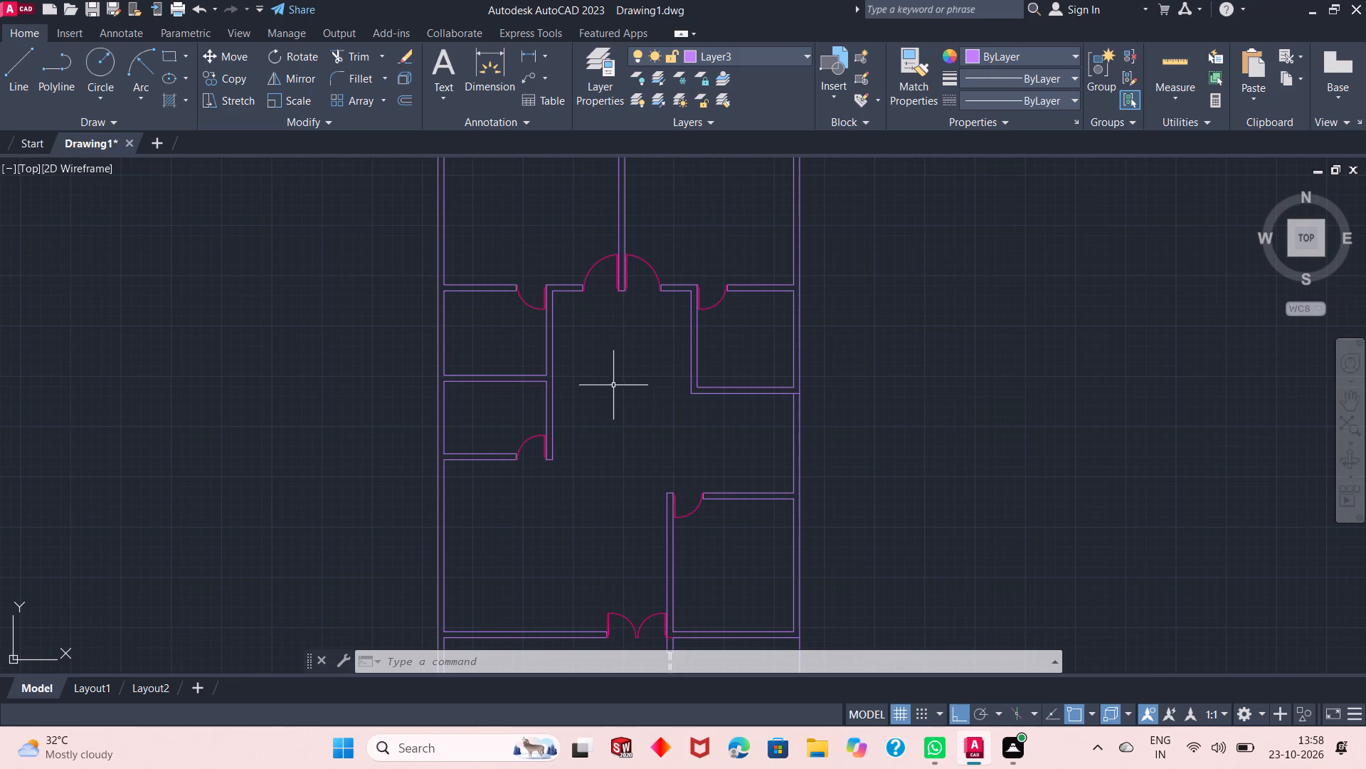
# Make Layer1 the current layer.
pyautogui.click(756, 56)
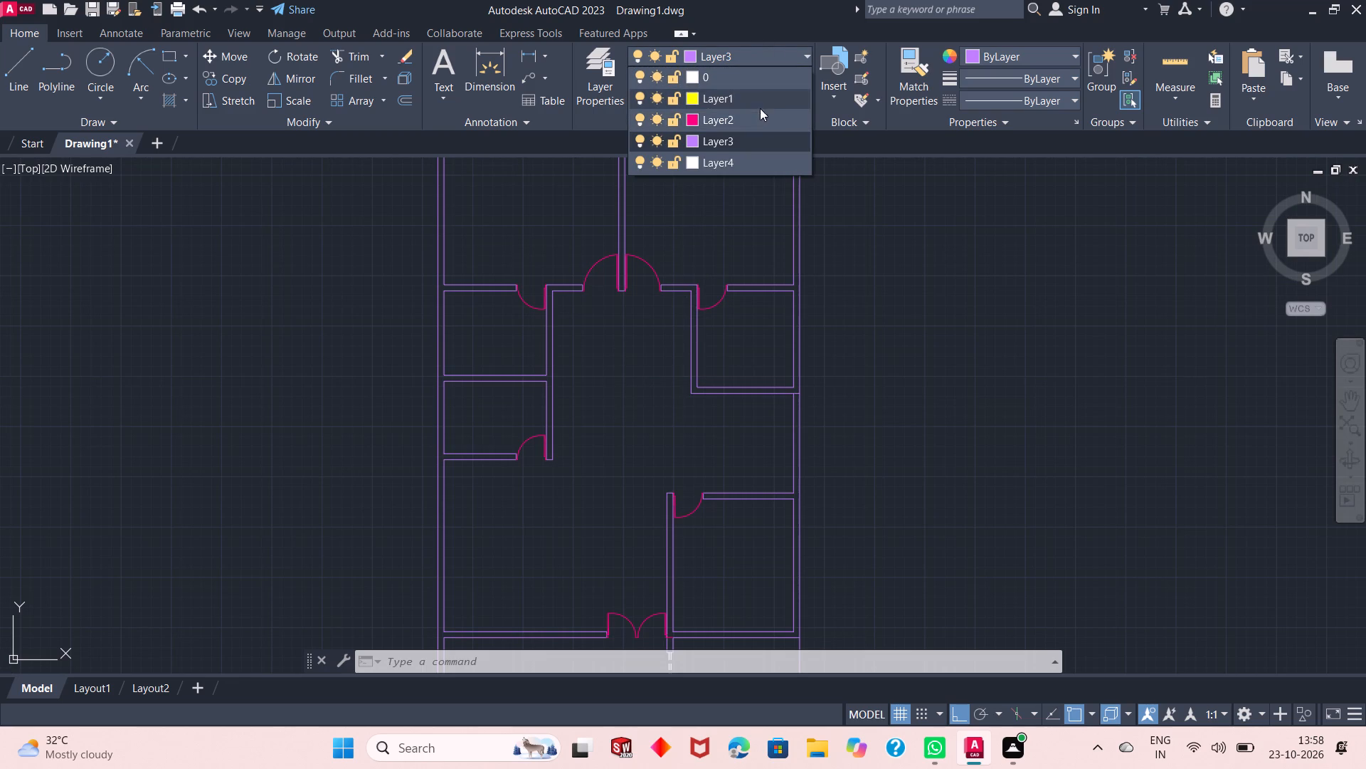
pyautogui.click(763, 103)
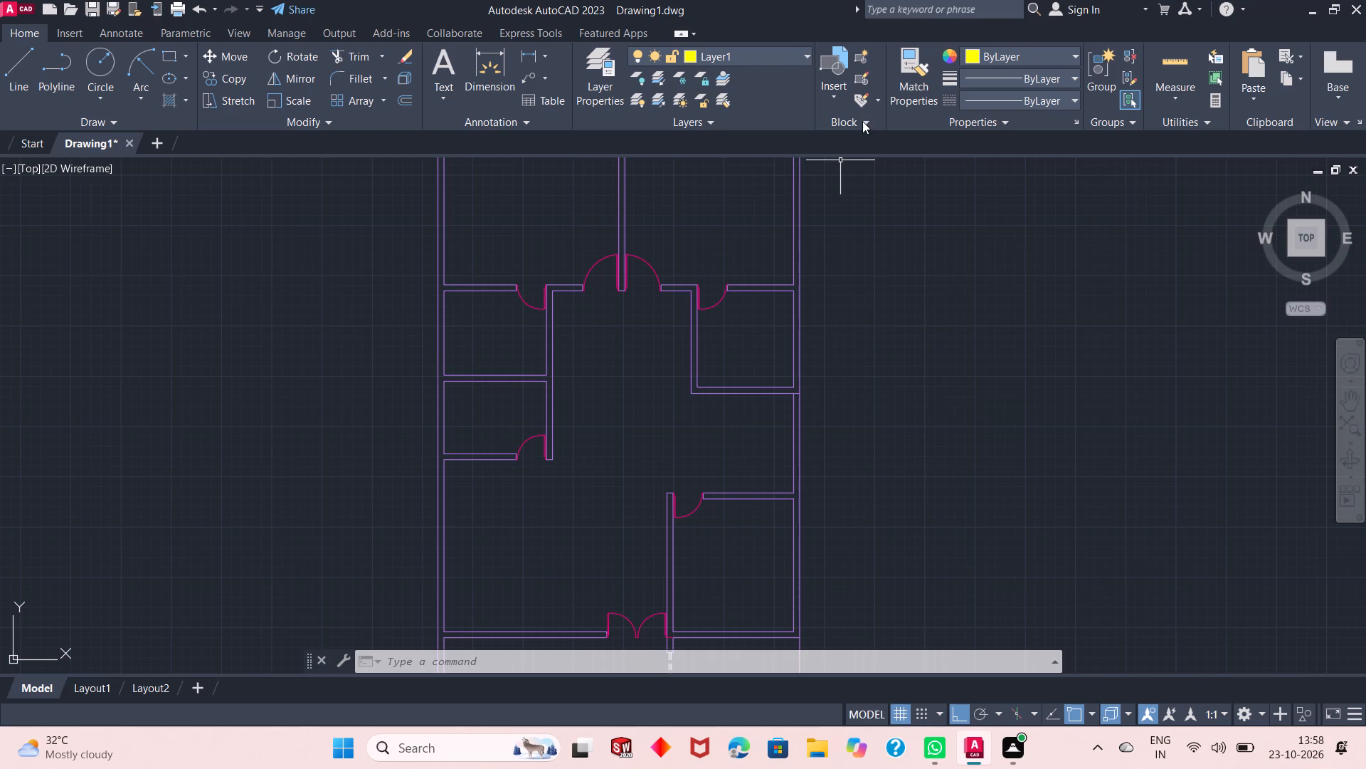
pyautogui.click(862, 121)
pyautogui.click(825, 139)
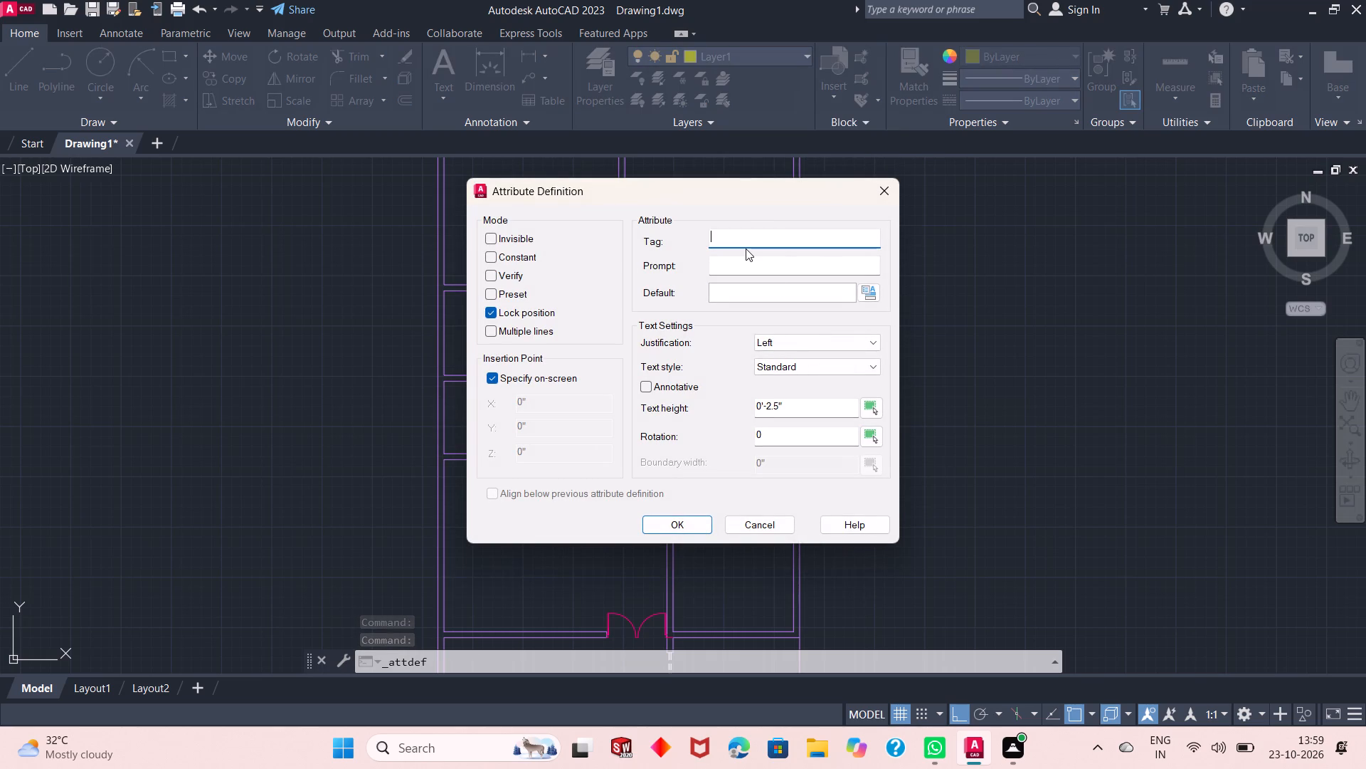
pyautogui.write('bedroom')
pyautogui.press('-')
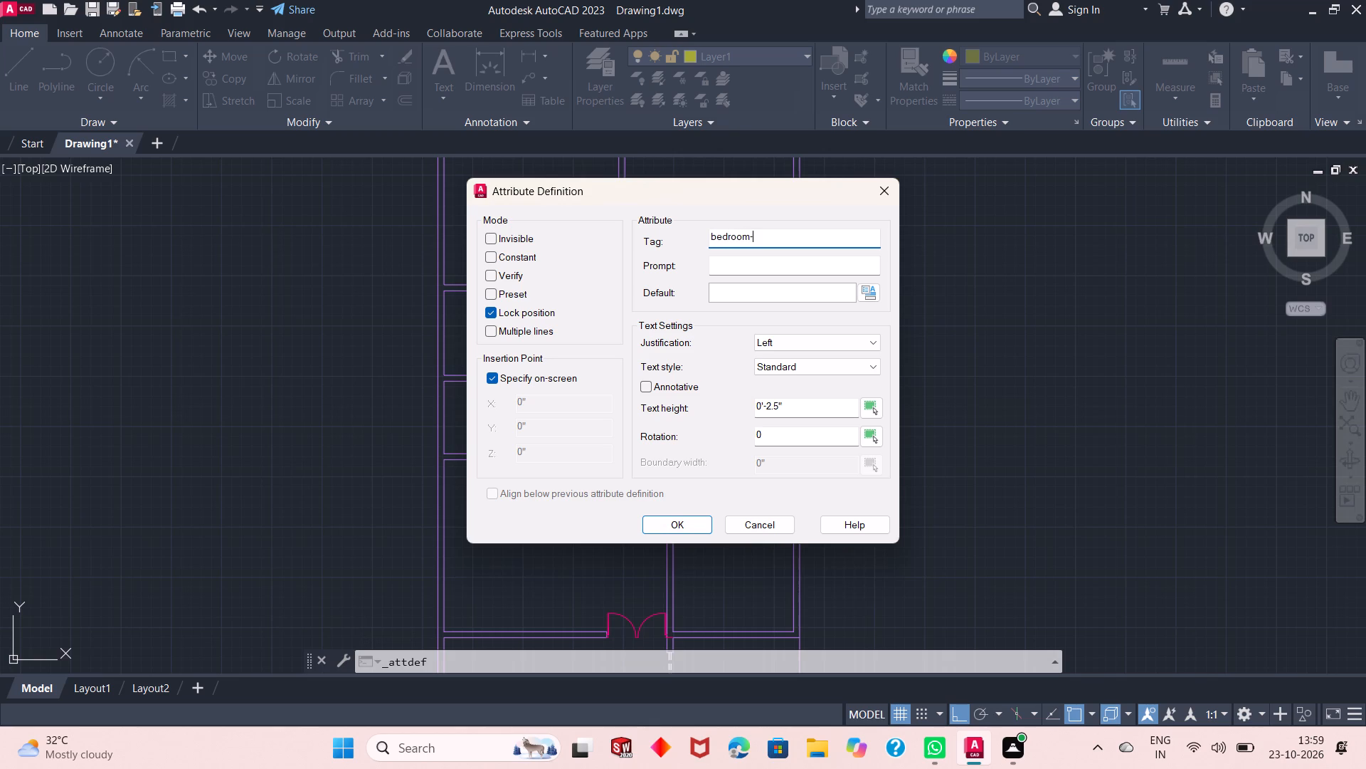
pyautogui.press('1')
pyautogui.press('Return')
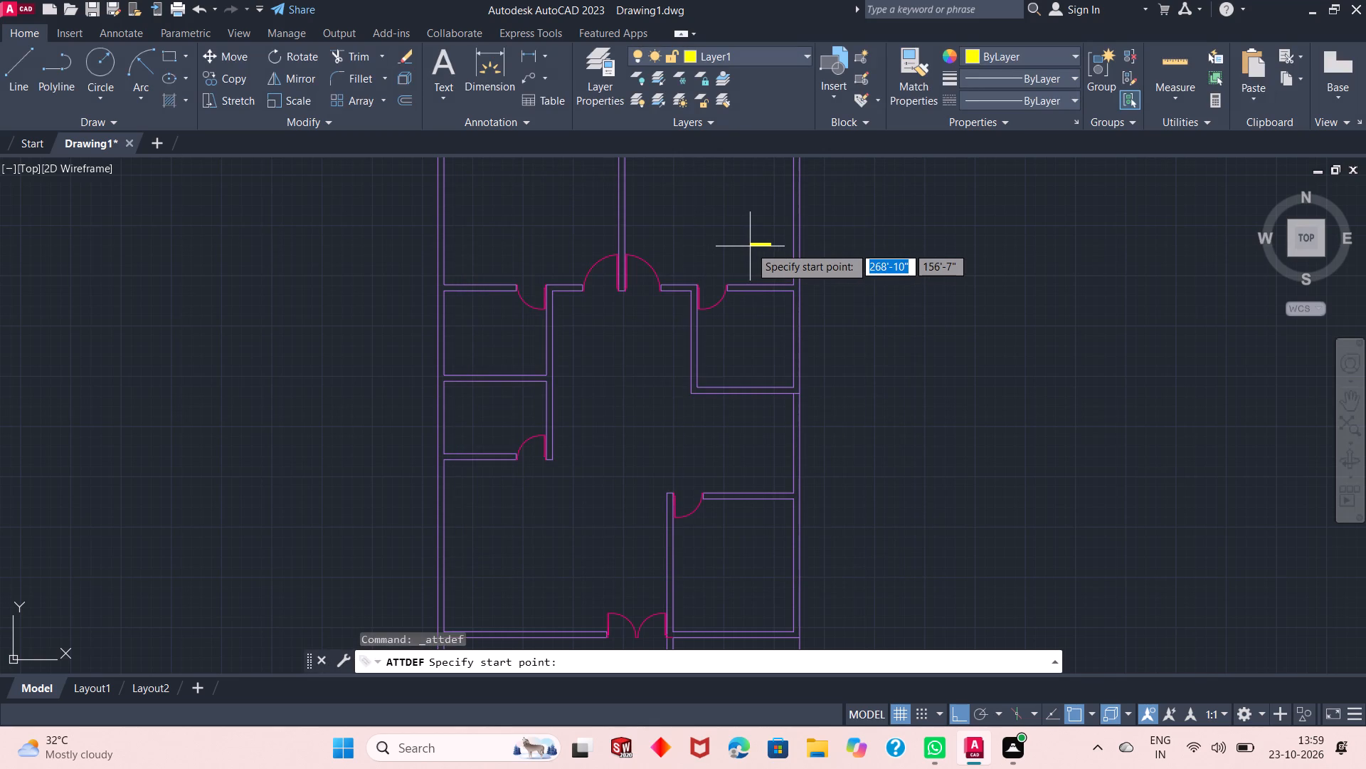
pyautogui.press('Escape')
# Define an attribute with tag BEDROOM-1 and 7" text height, and place it in the upper-left room of the plan.
pyautogui.press('Return')
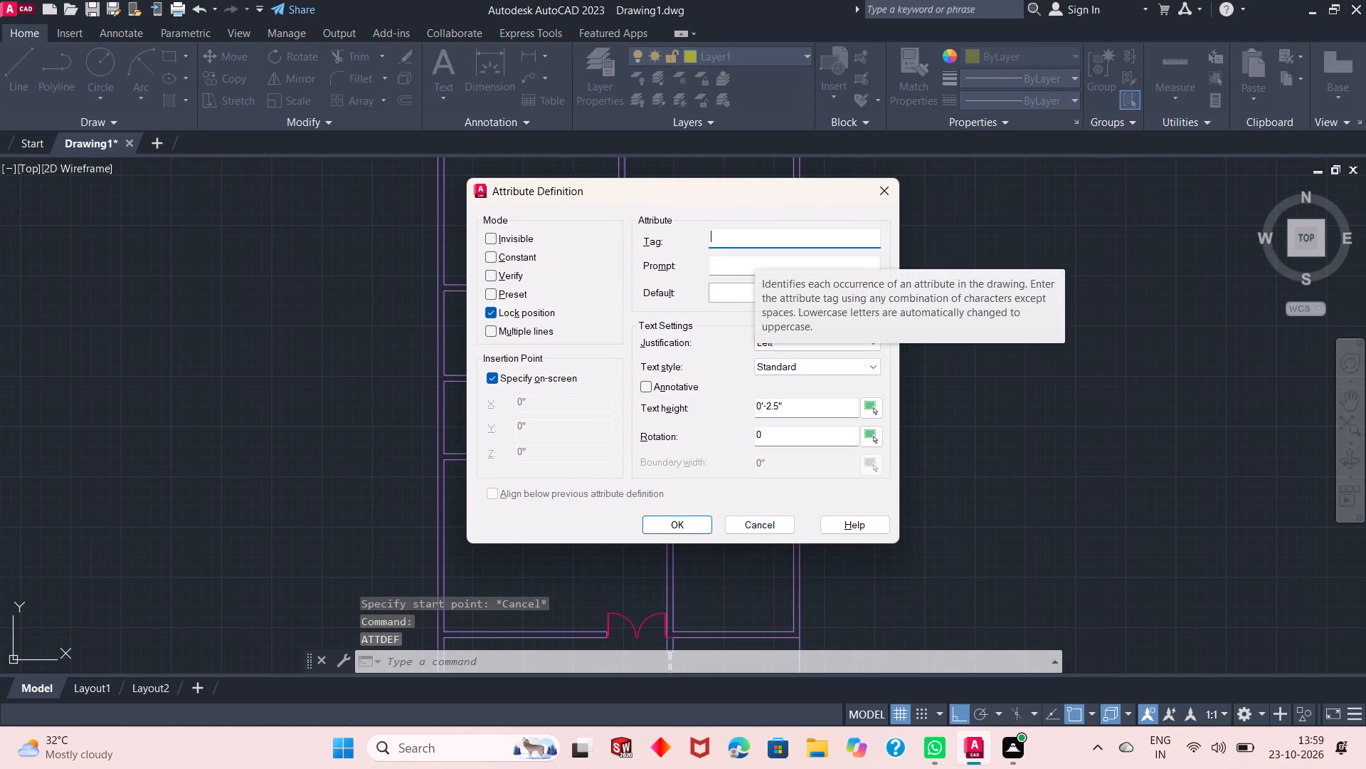
pyautogui.write('bed')
pyautogui.write('room')
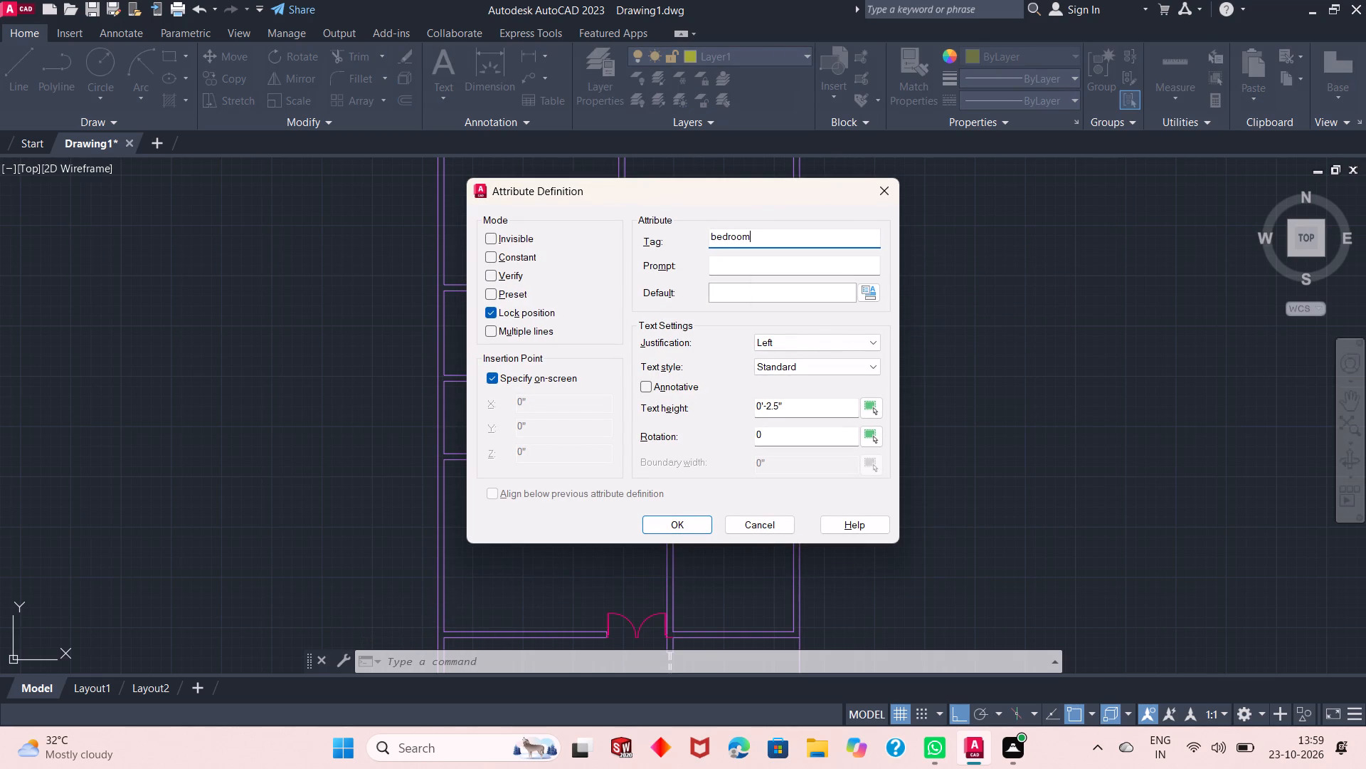
pyautogui.press('-')
pyautogui.press('1')
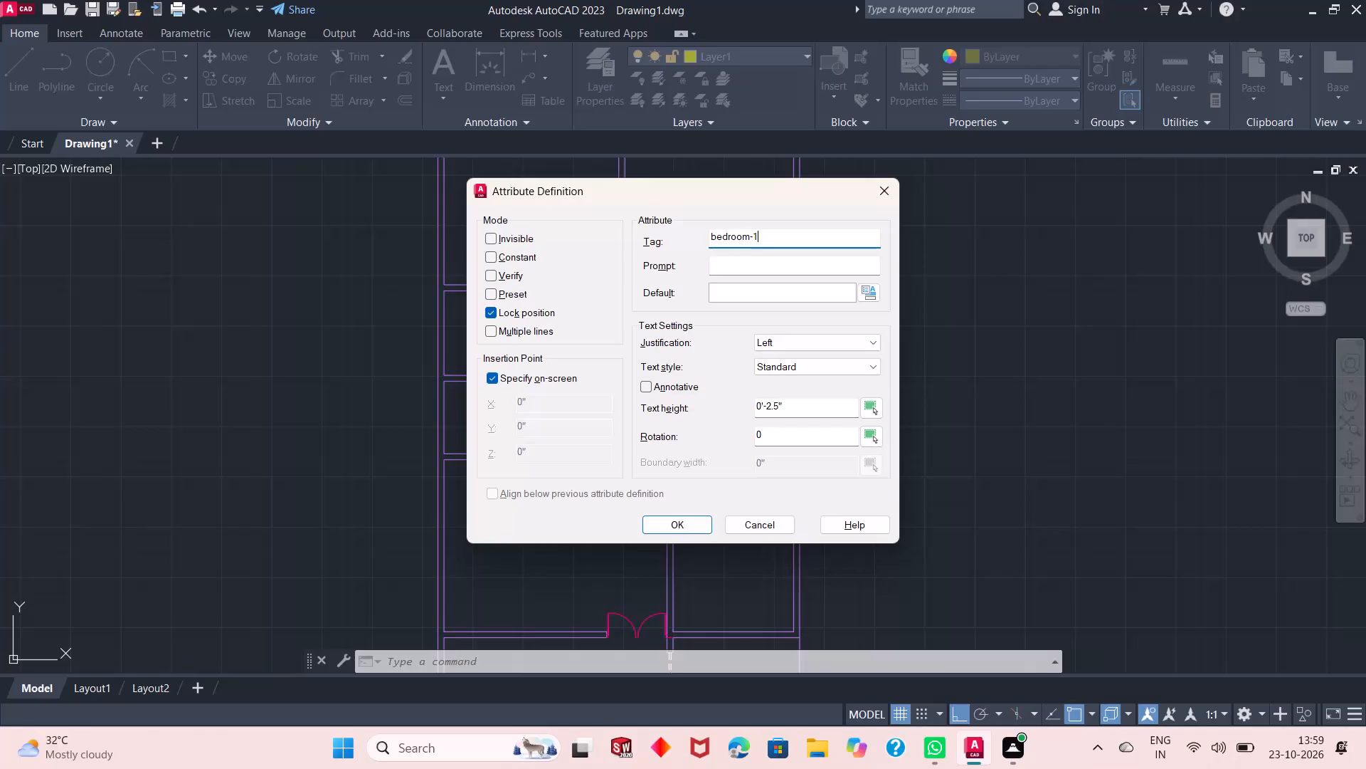
pyautogui.click(785, 412)
pyautogui.press('BackSpace')
pyautogui.press('BackSpace')
pyautogui.press('BackSpace')
pyautogui.press('BackSpace')
pyautogui.press('BackSpace')
pyautogui.press('BackSpace')
pyautogui.press('BackSpace')
pyautogui.press('BackSpace')
pyautogui.press('BackSpace')
pyautogui.press('BackSpace')
pyautogui.press('BackSpace')
pyautogui.press('BackSpace')
pyautogui.press('BackSpace')
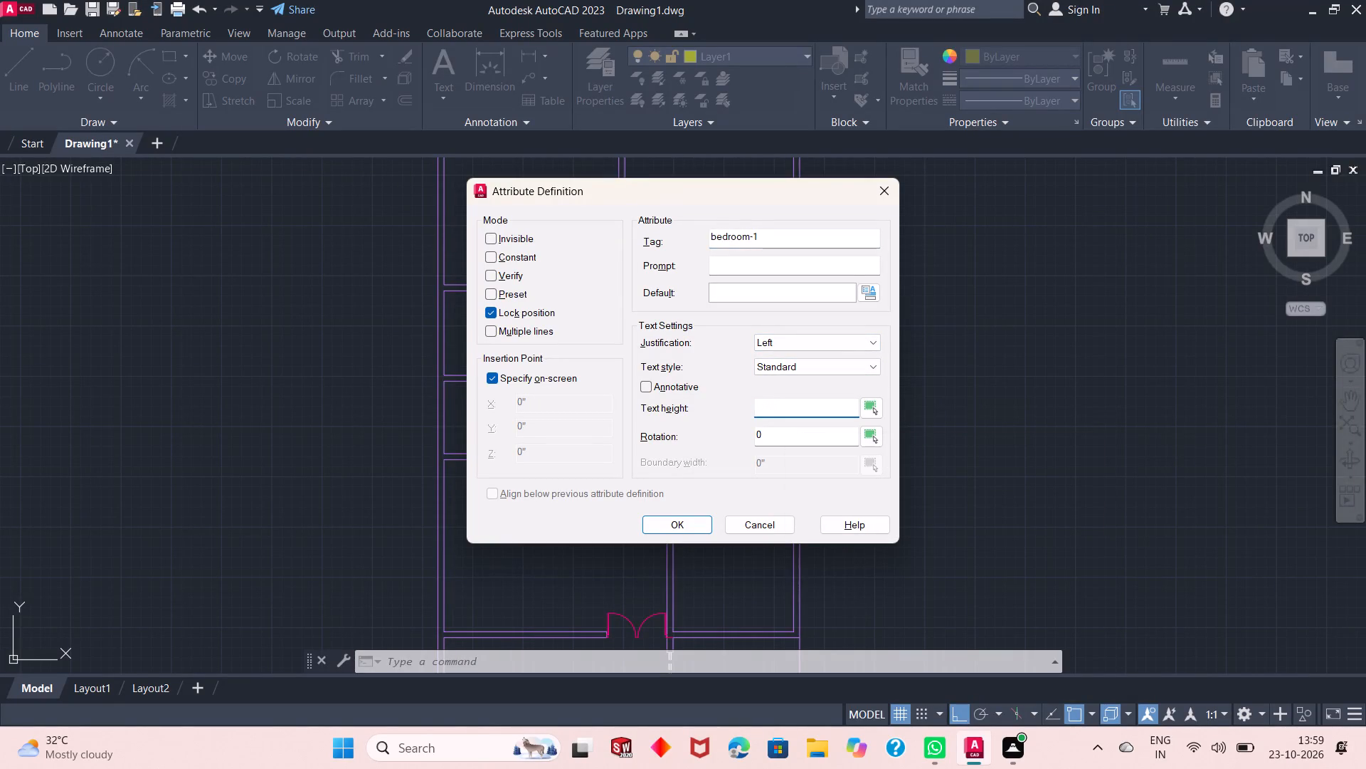
pyautogui.write('7"')
pyautogui.press('Return')
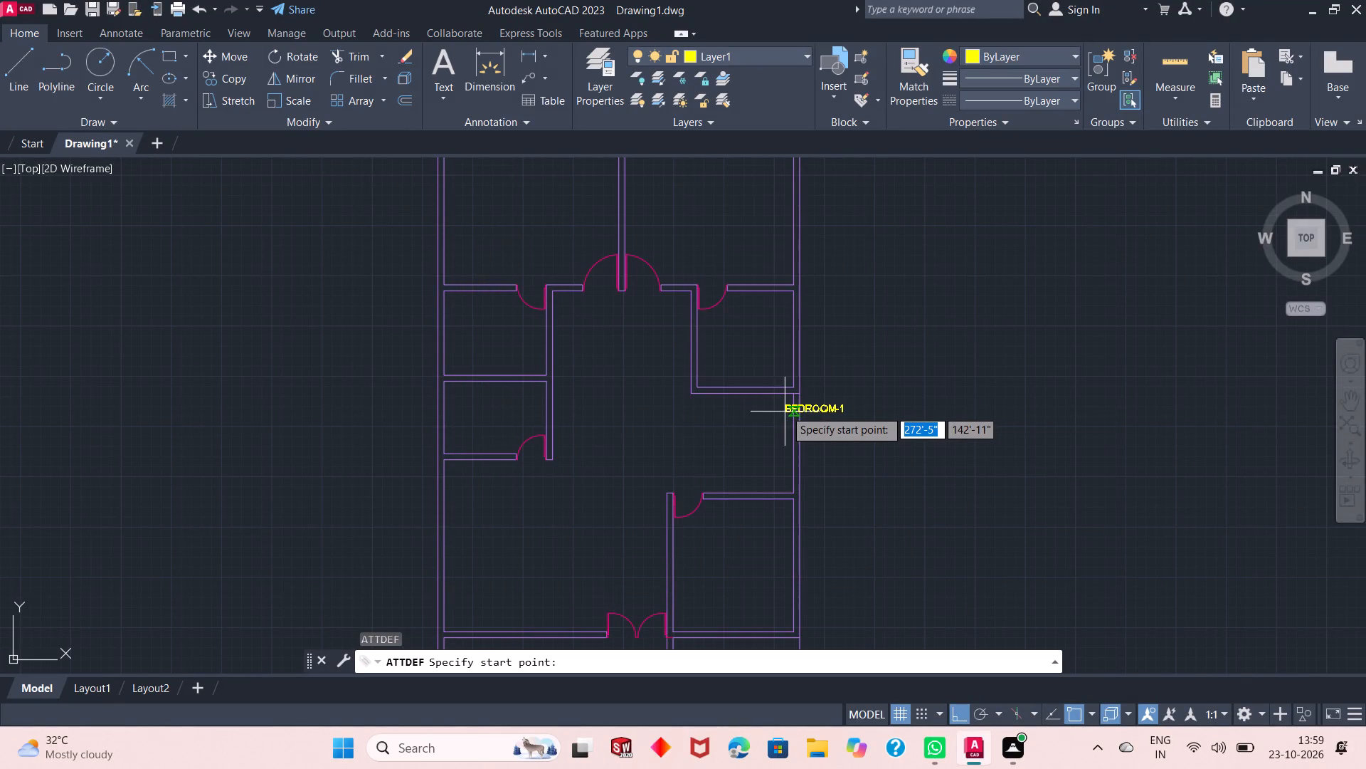
pyautogui.scroll(-1, 704, 408)
pyautogui.scroll(1, 626, 297)
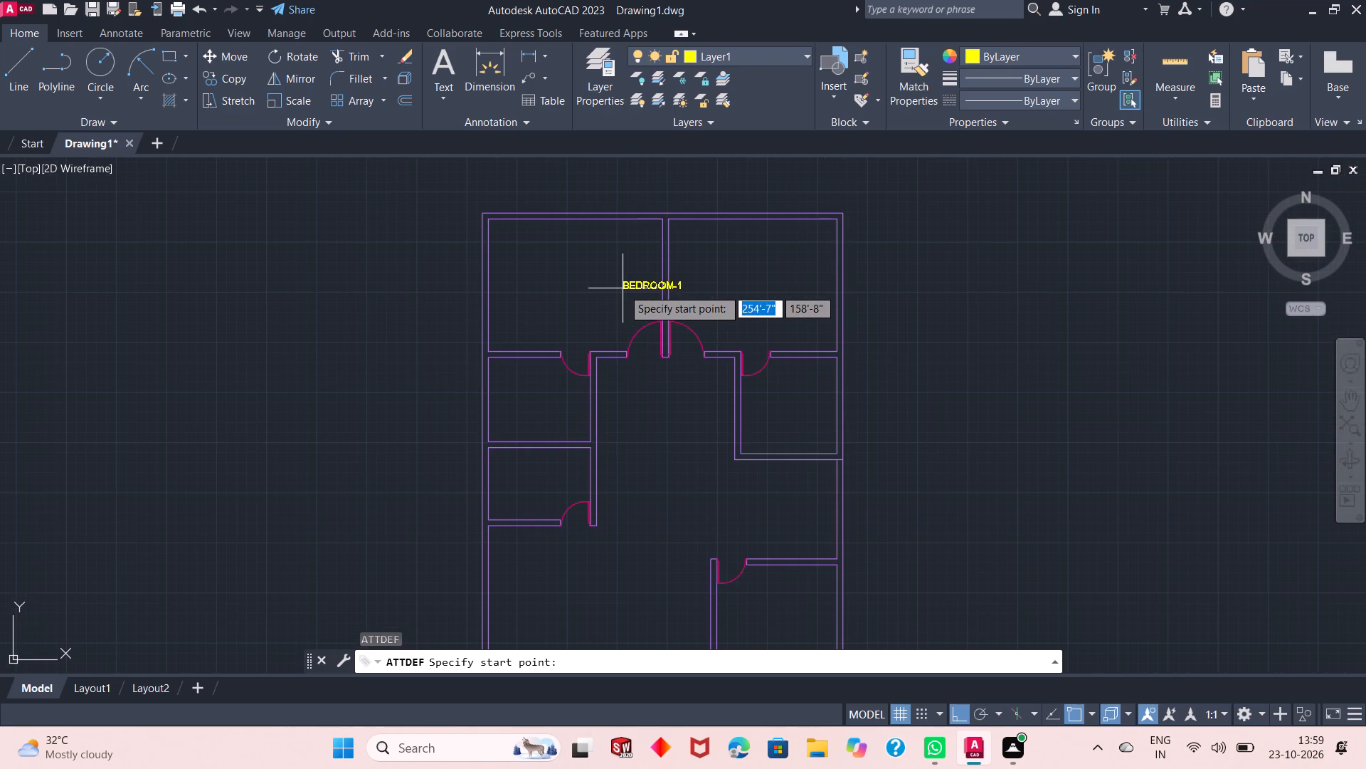
pyautogui.click(539, 256)
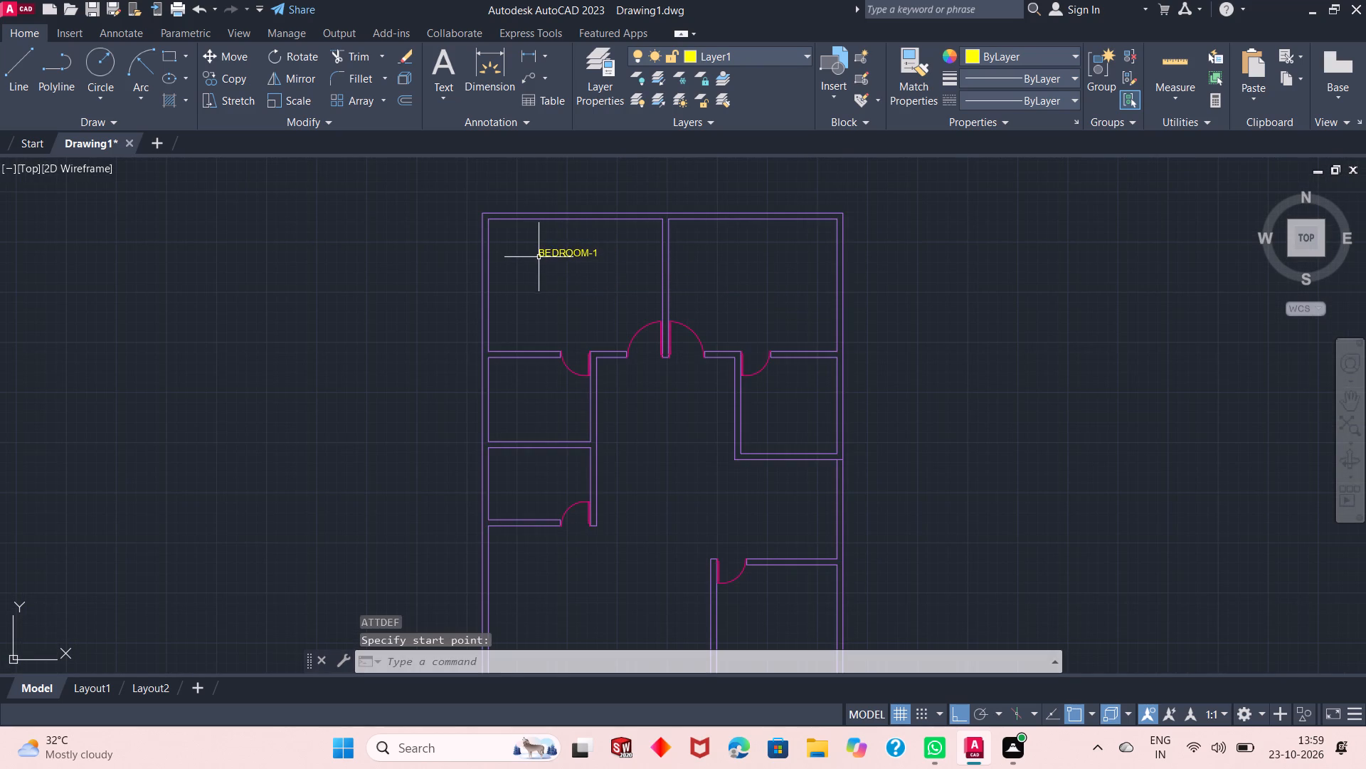
# Define an attribute with tag 14'6"X11'0" and place it directly below the BEDROOM-1 label.
pyautogui.press('Return')
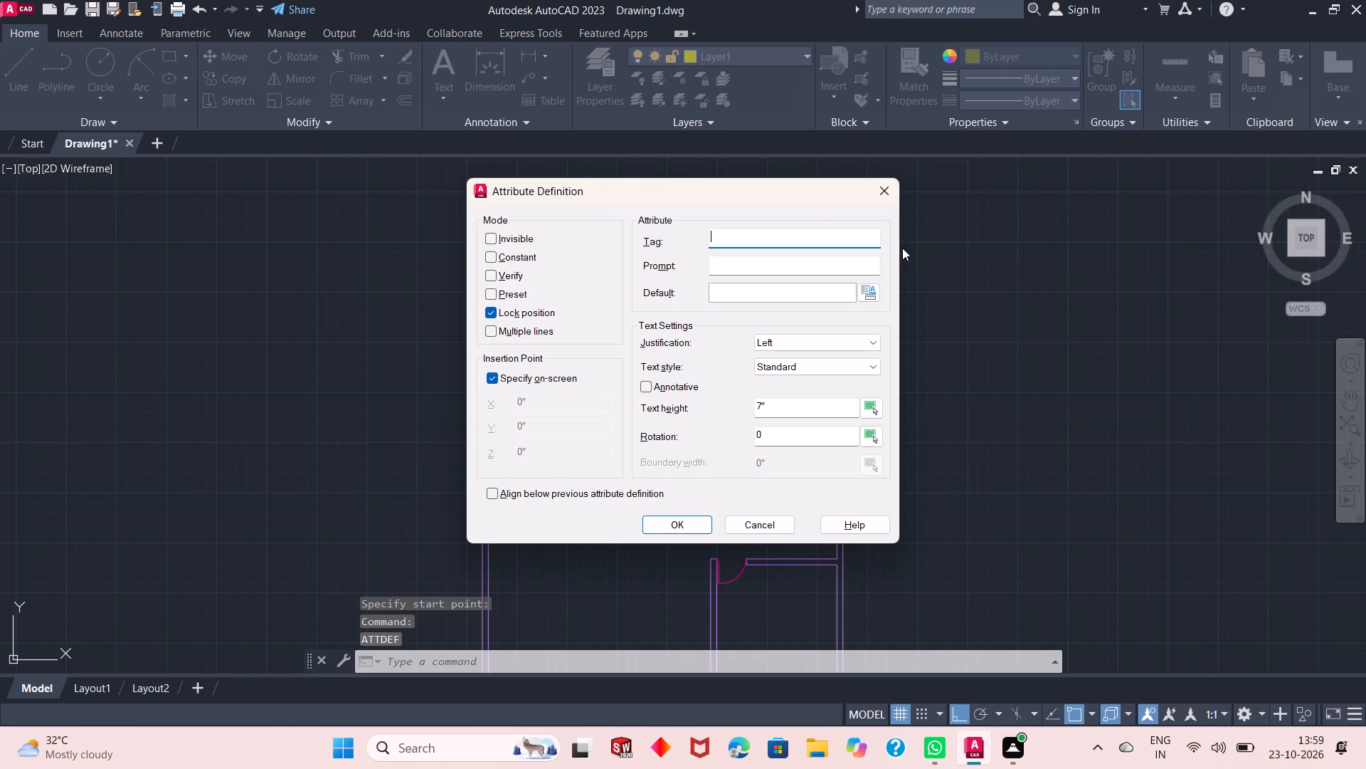
pyautogui.write("14'")
pyautogui.press('6')
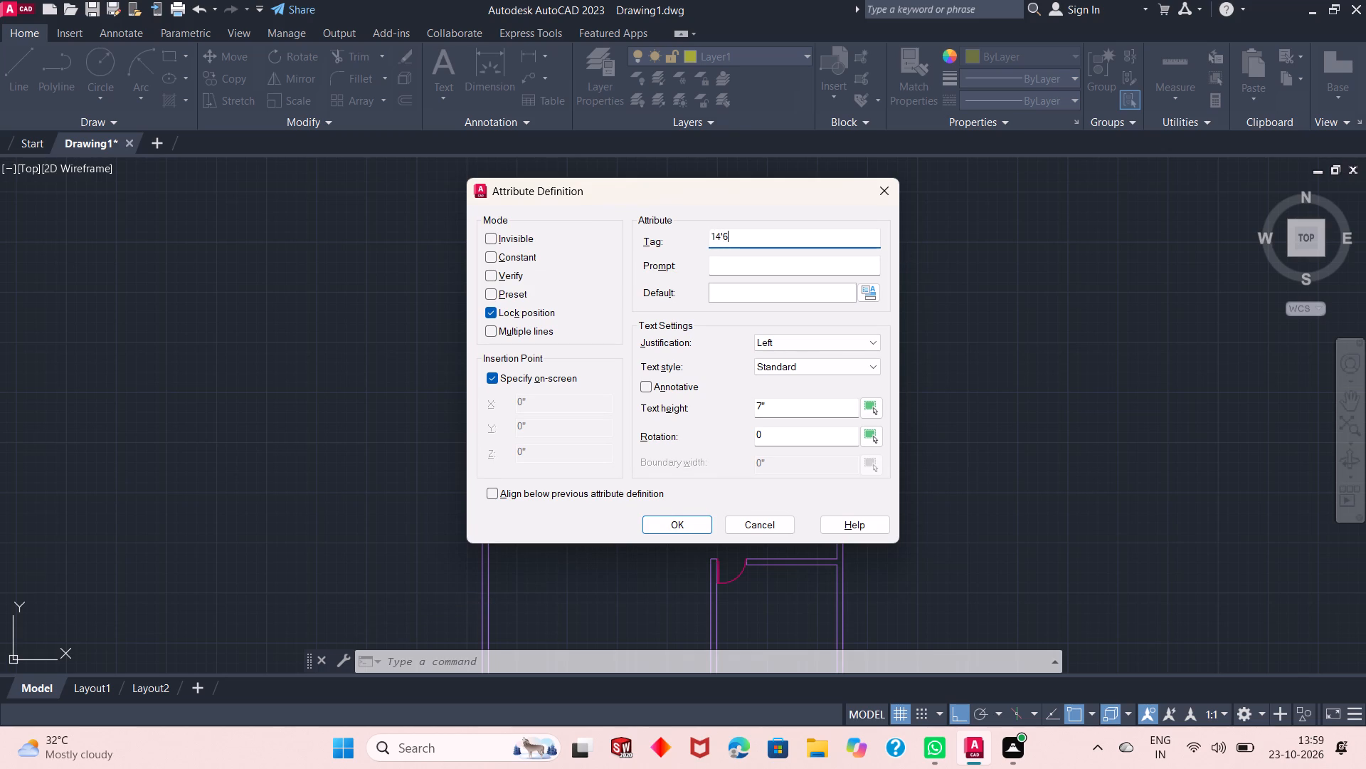
pyautogui.hotkey('shift', '"')
pyautogui.press('x')
pyautogui.write('11\'0"')
pyautogui.press('Return')
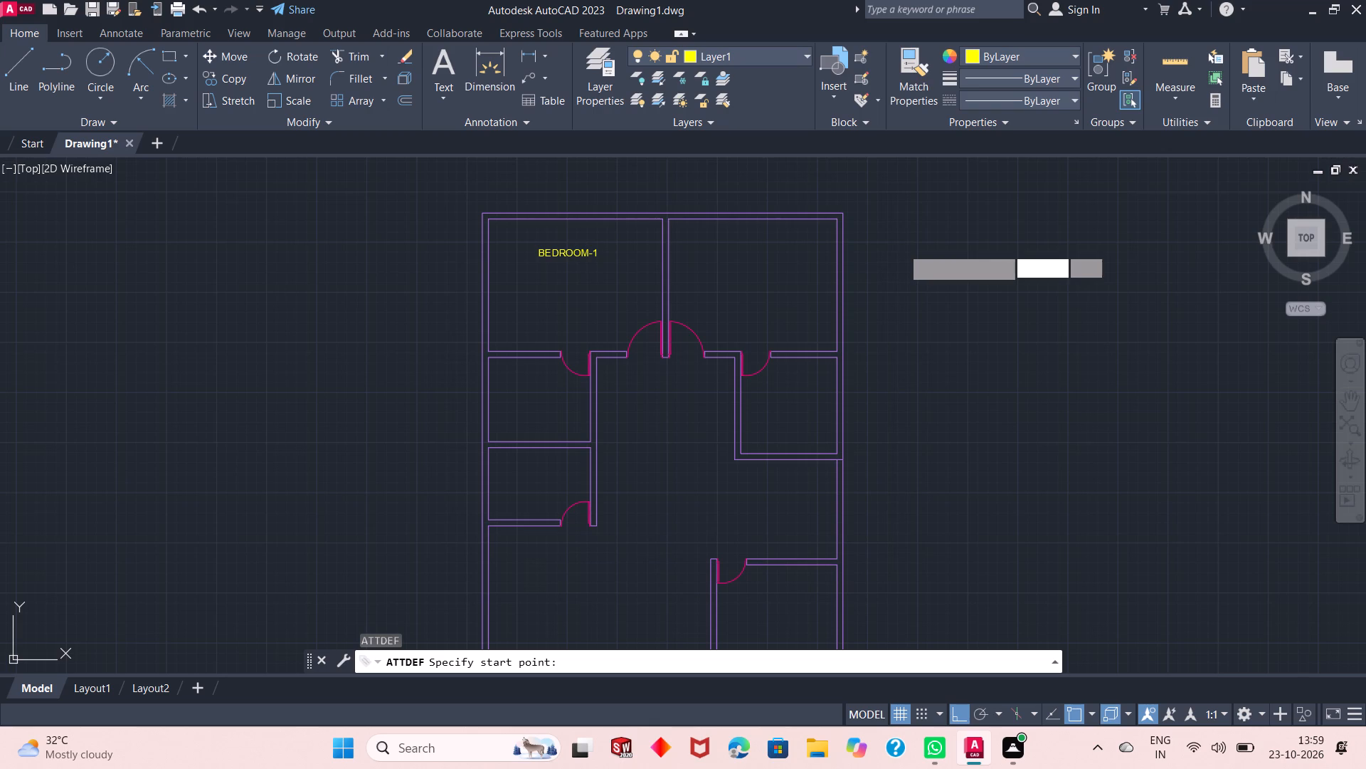
pyautogui.scroll(1, 524, 268)
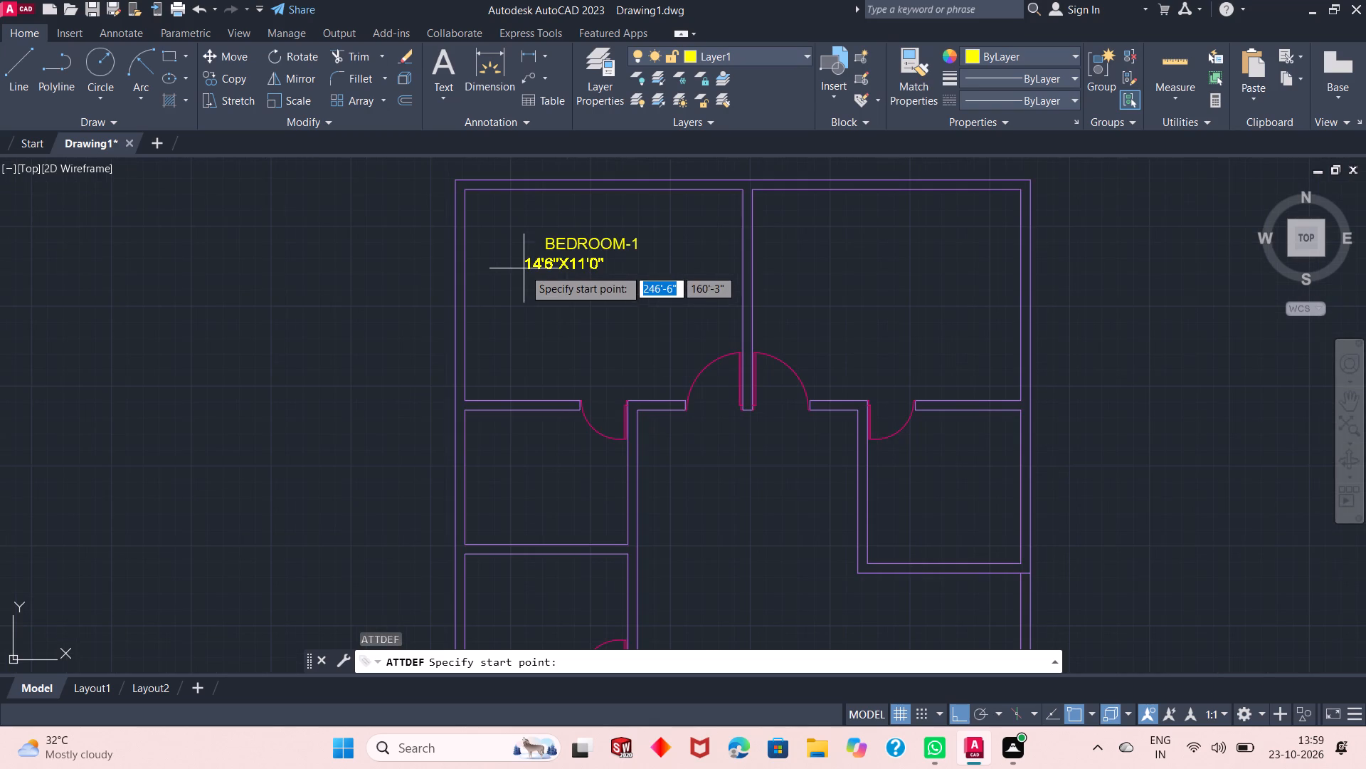
pyautogui.scroll(1, 555, 266)
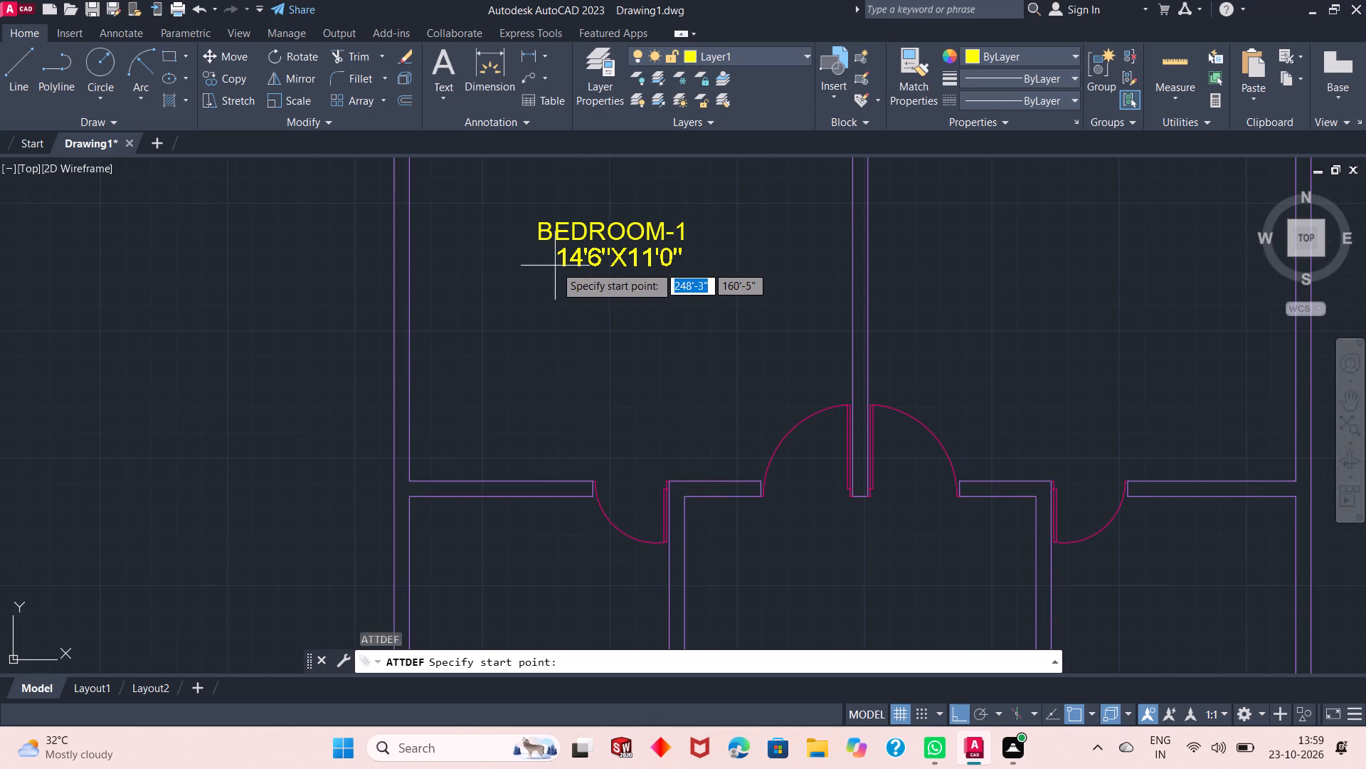
pyautogui.scroll(-1, 555, 266)
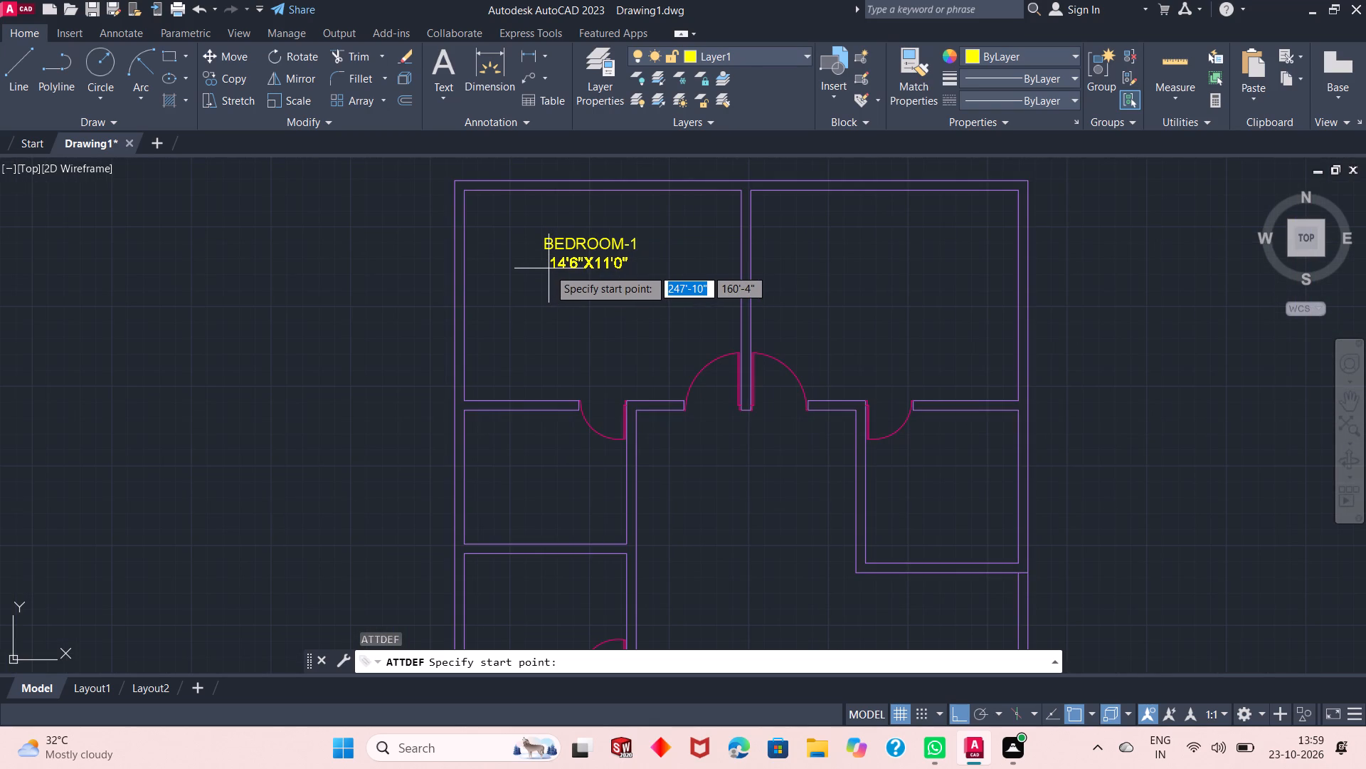
pyautogui.click(549, 268)
# Define an attribute with tag BEDROOM-2 and place it in the upper-right room of the plan.
pyautogui.scroll(-1, 494, 357)
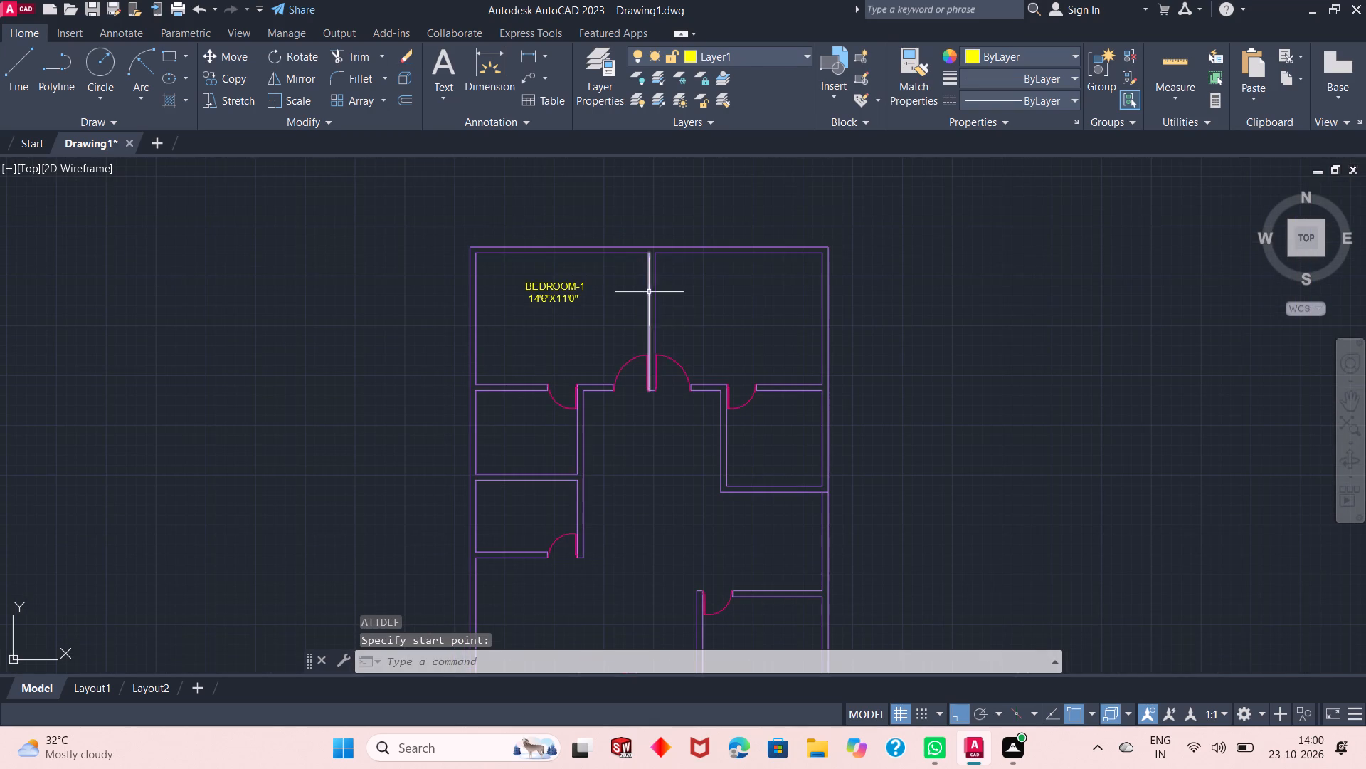
pyautogui.scroll(1, 769, 286)
pyautogui.press('Return')
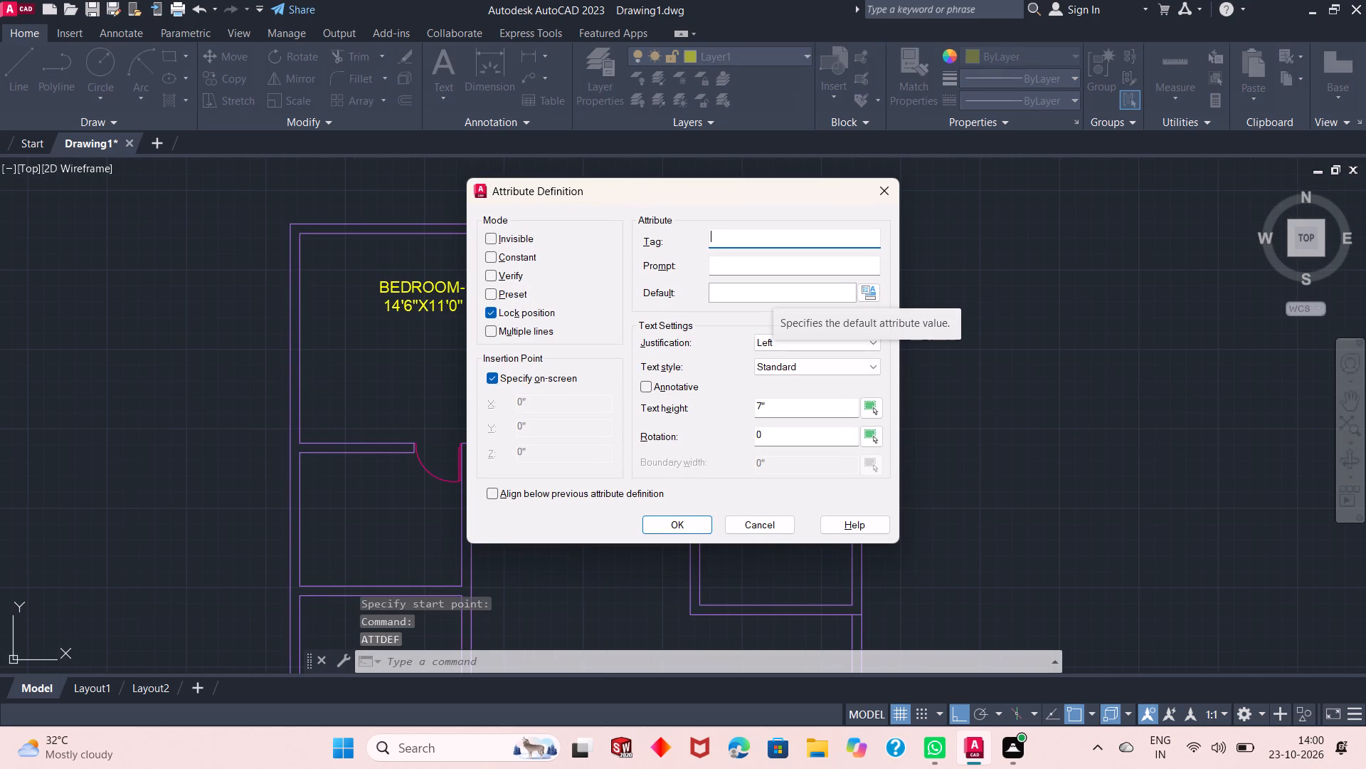
pyautogui.write('BEDROOM')
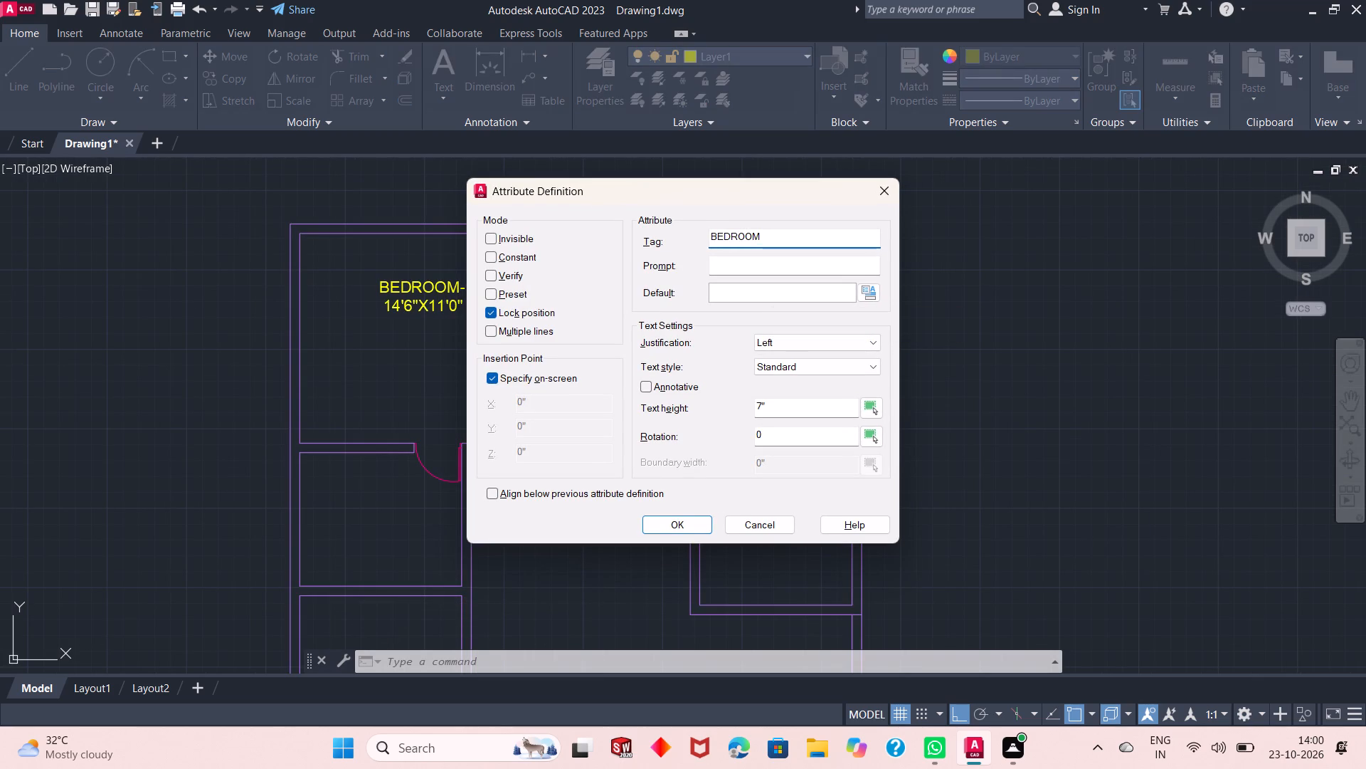
pyautogui.press('-')
pyautogui.press('2')
pyautogui.press('Return')
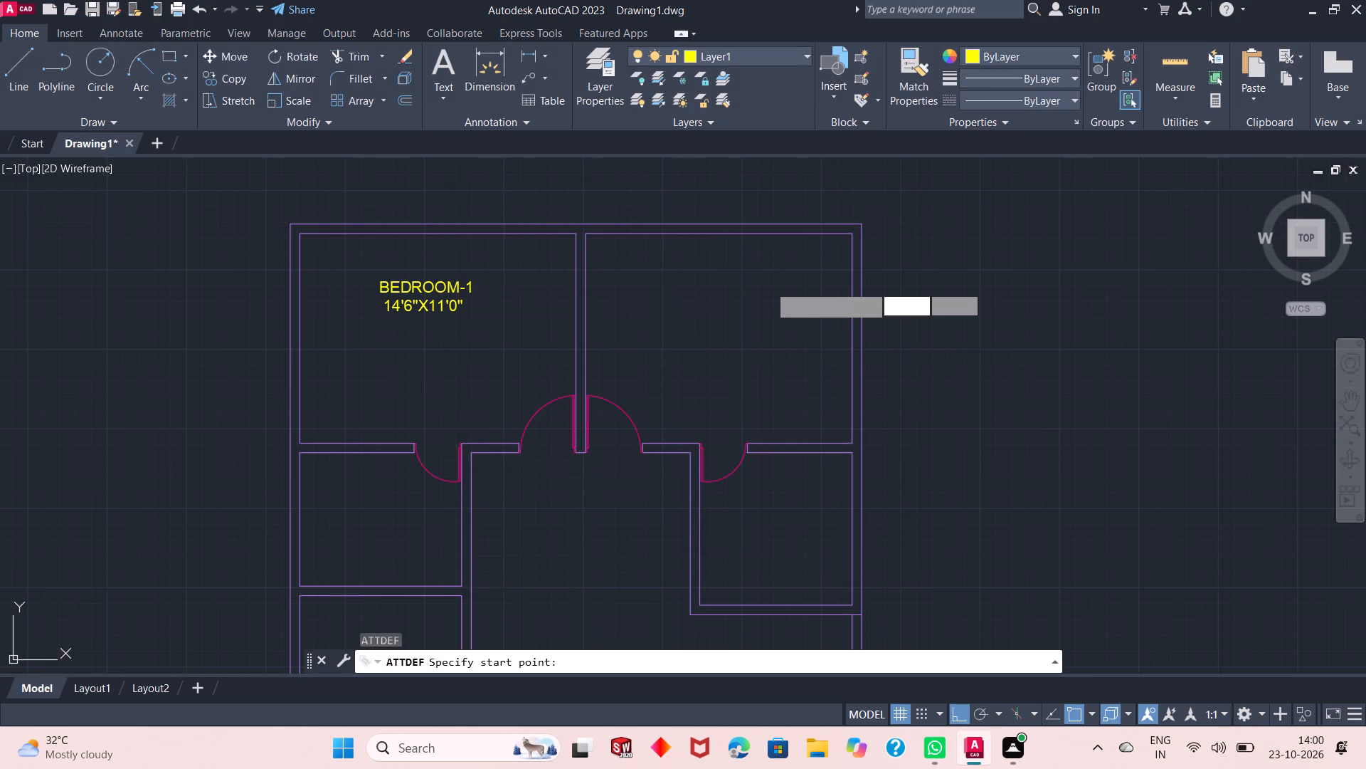
pyautogui.click(669, 303)
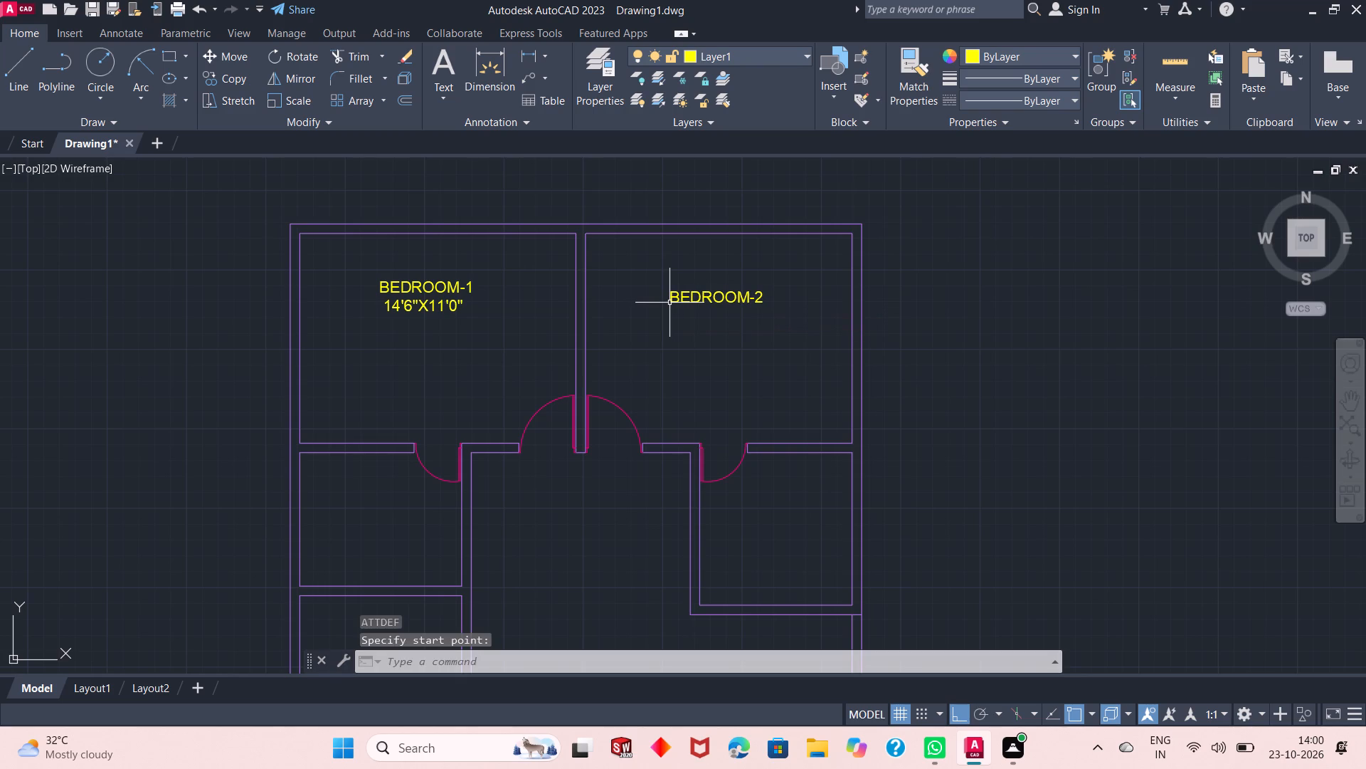
# Define an attribute with tag 14'0"X11'0" and place it directly below the BEDROOM-2 label.
pyautogui.press('Return')
pyautogui.write("14'")
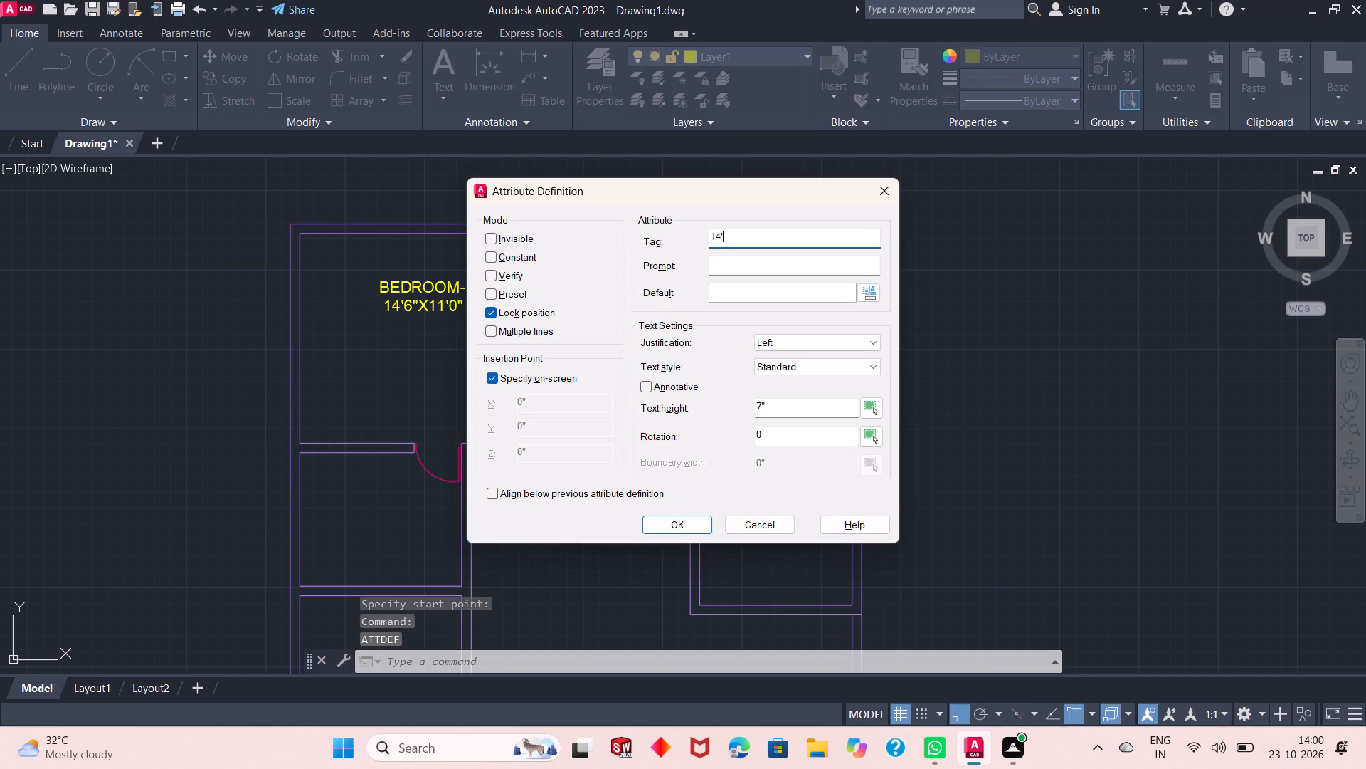
pyautogui.write('0"')
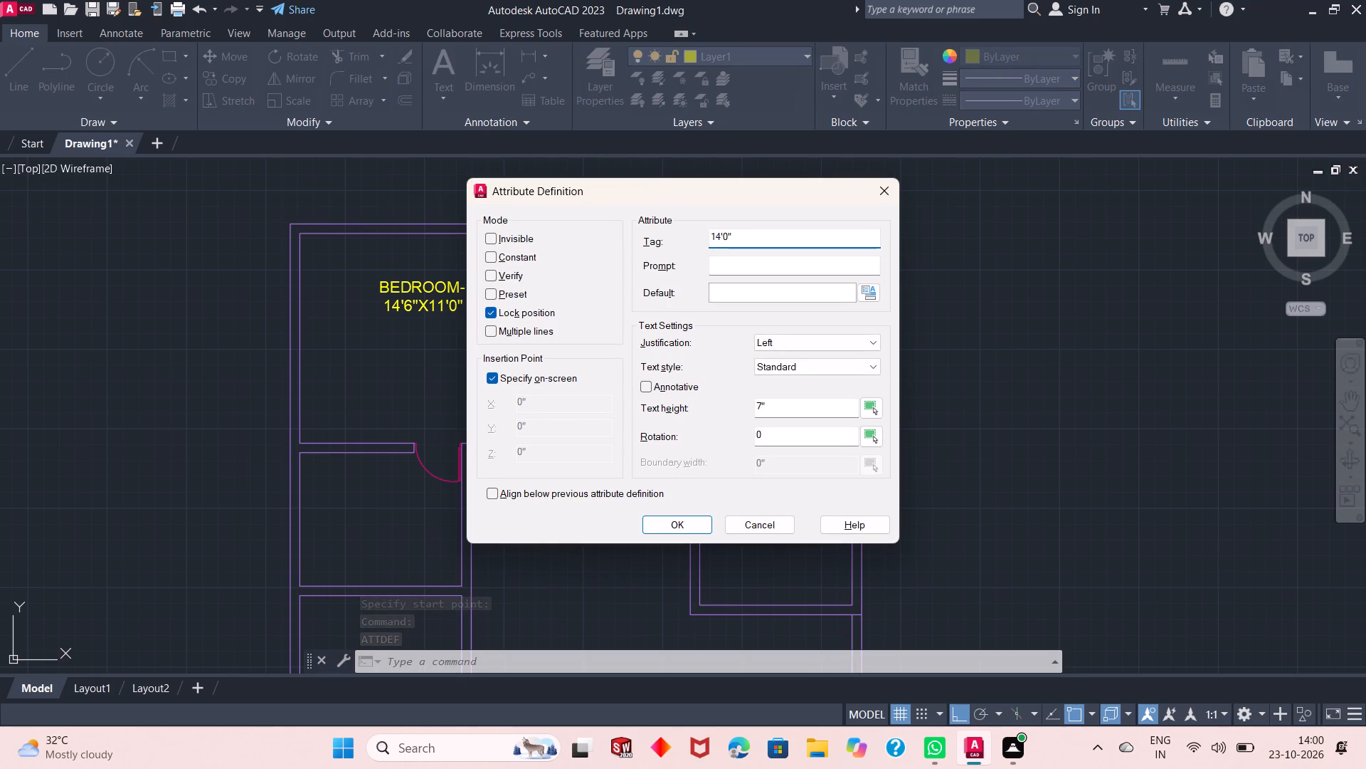
pyautogui.press('x')
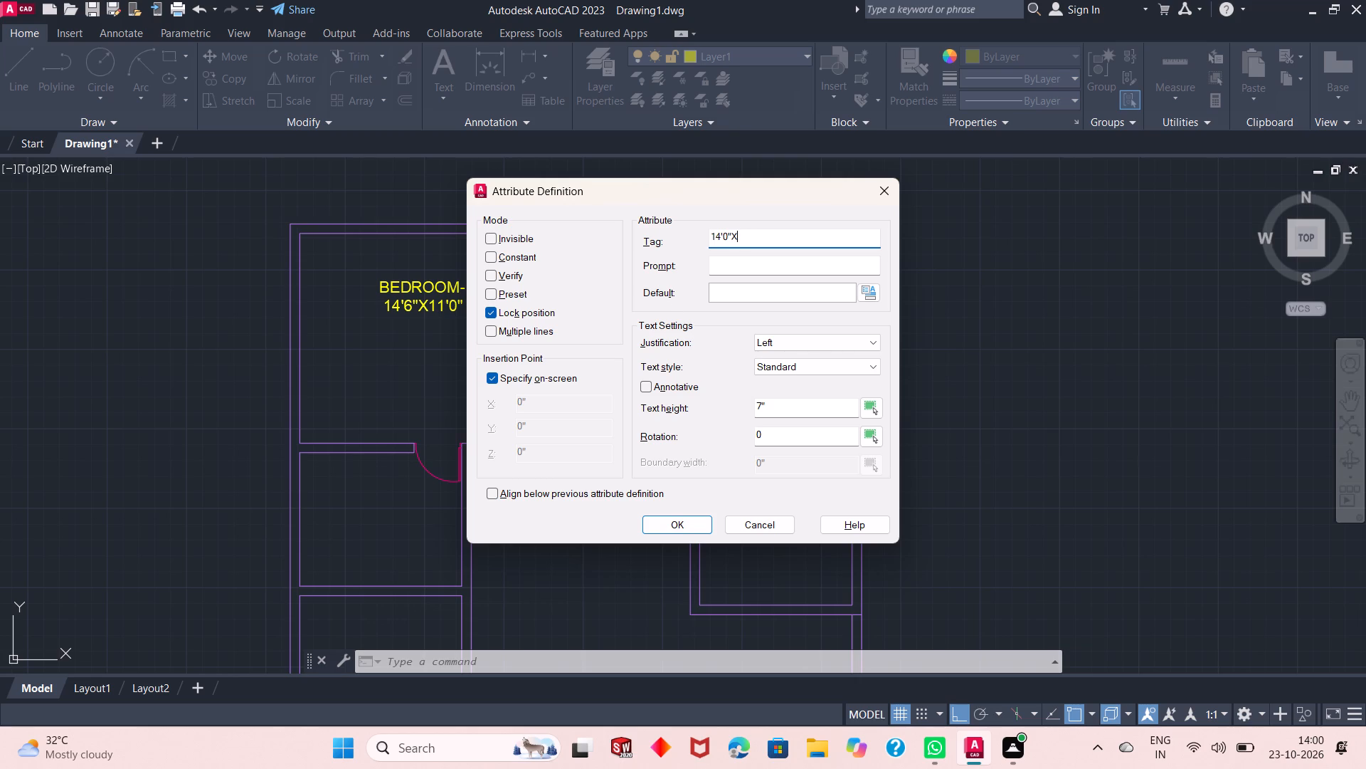
pyautogui.write('11')
pyautogui.write('\'0"')
pyautogui.press('Return')
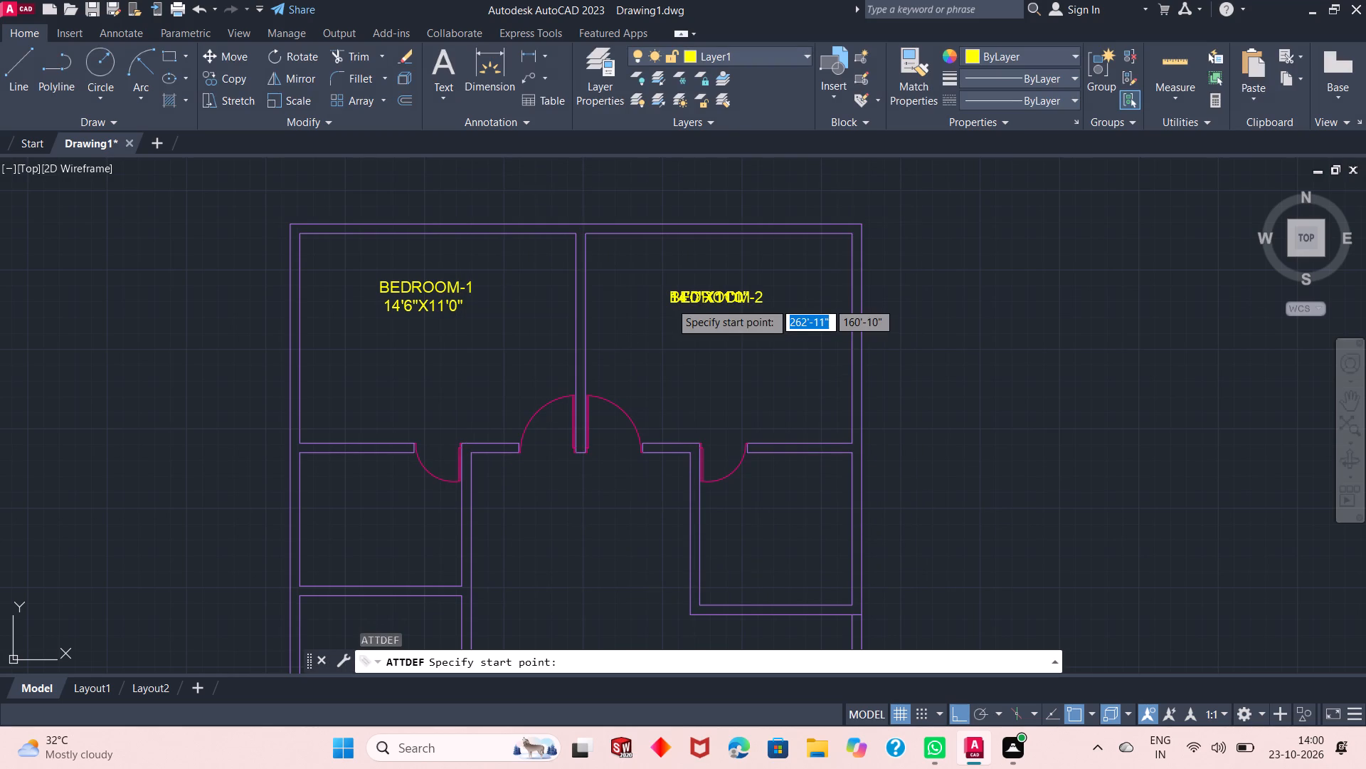
pyautogui.scroll(2, 687, 340)
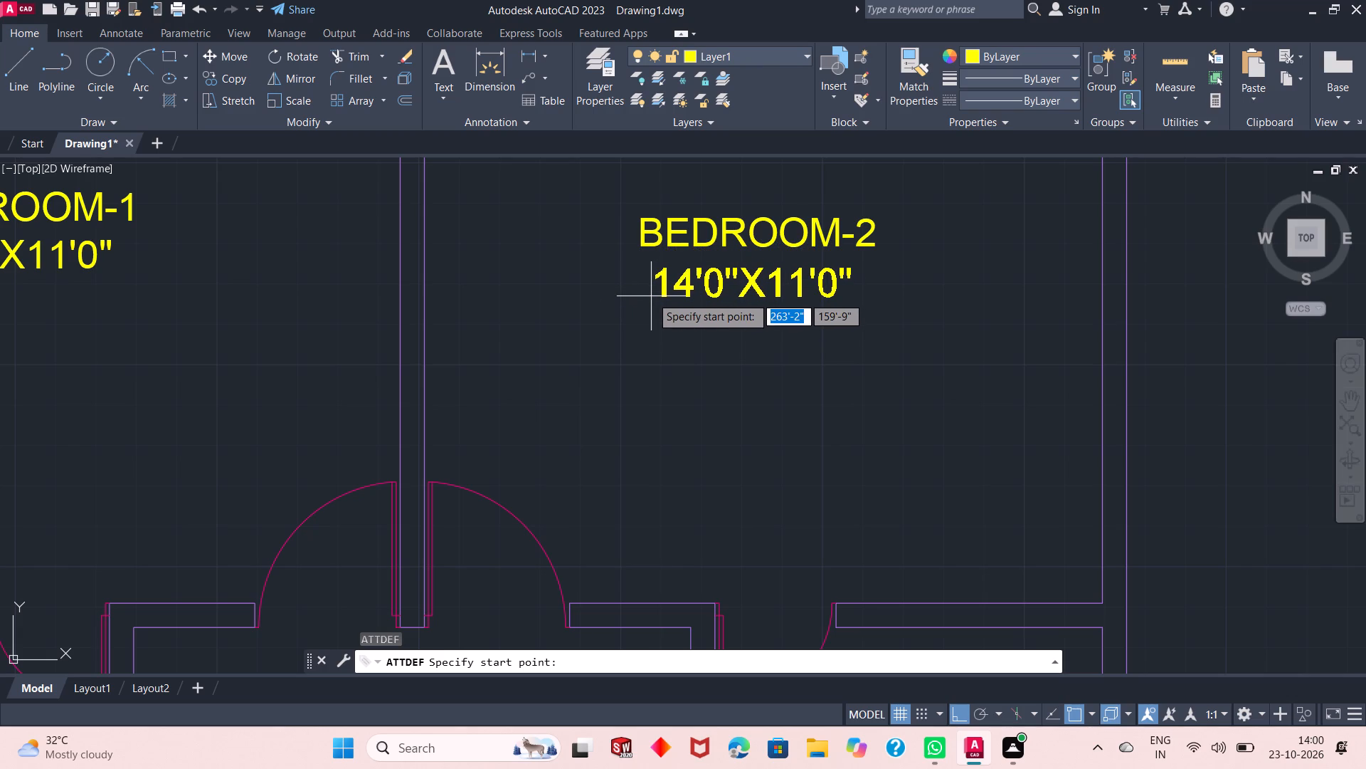
pyautogui.click(652, 296)
pyautogui.scroll(-2, 541, 234)
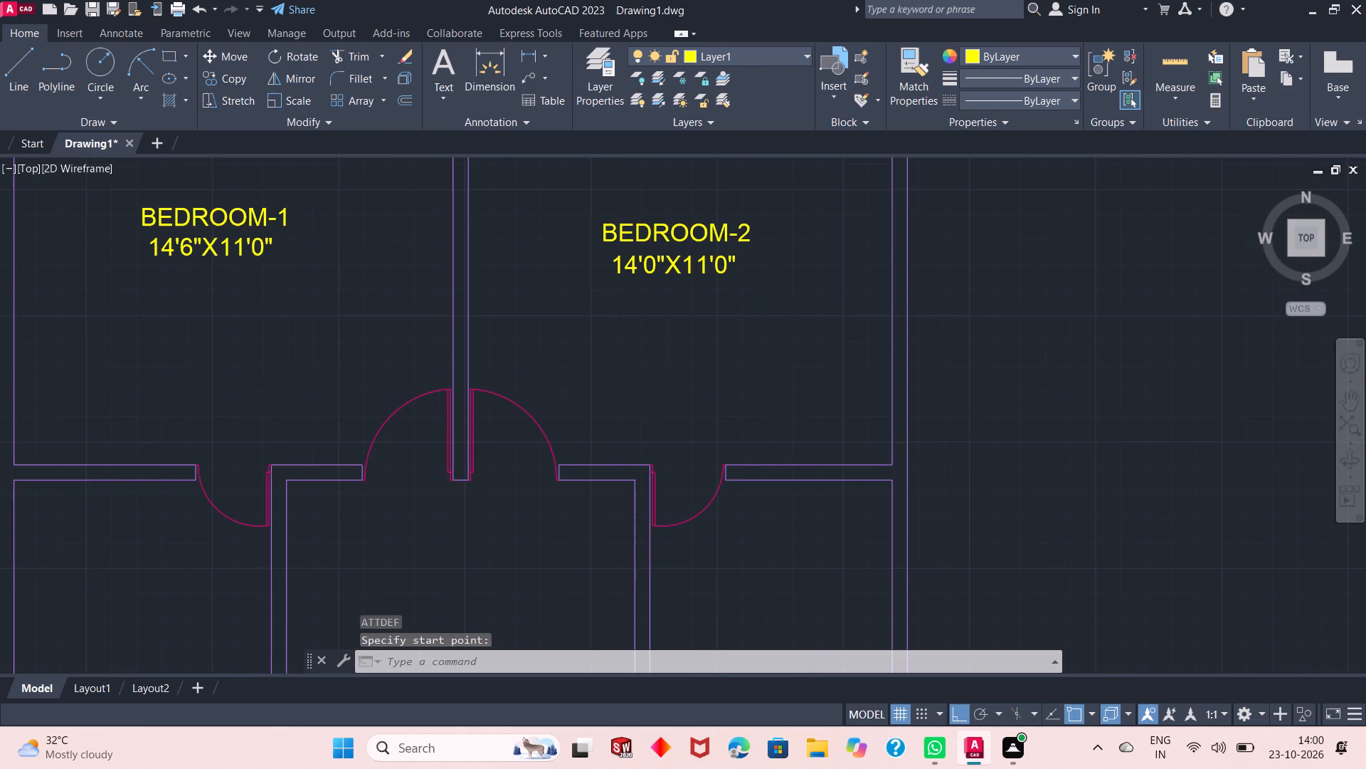
# Define an attribute with tag BATHROOM and place it in the small room directly below BEDROOM-1.
pyautogui.scroll(-2, 541, 234)
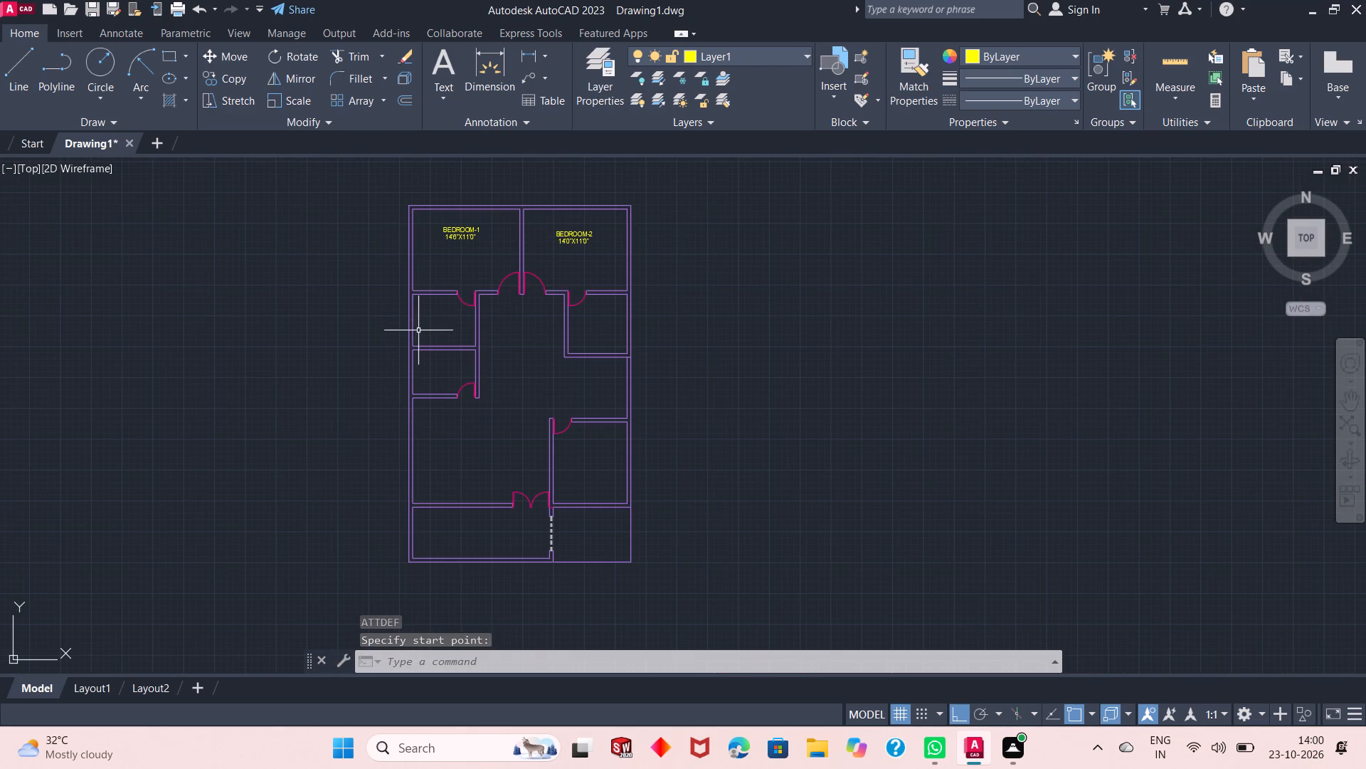
pyautogui.scroll(2, 435, 328)
pyautogui.scroll(1, 482, 361)
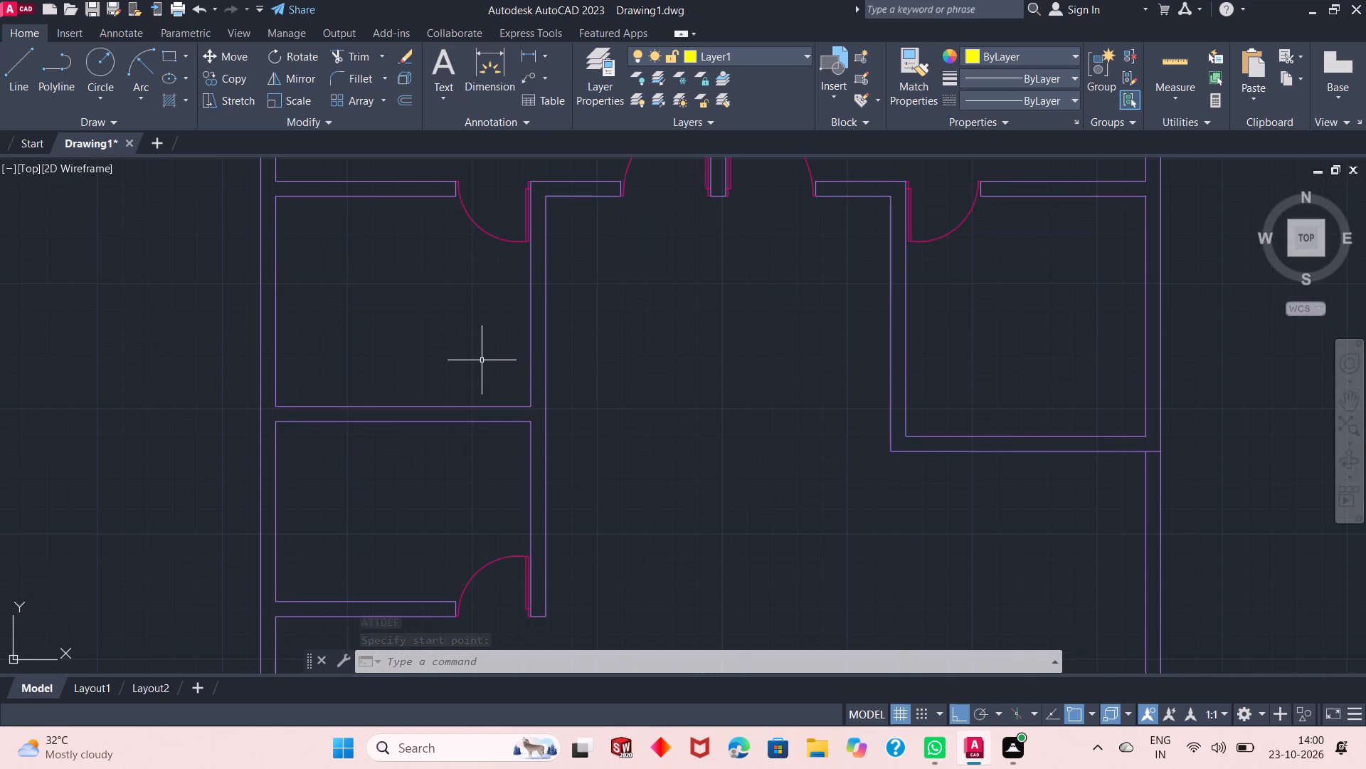
pyautogui.press('Return')
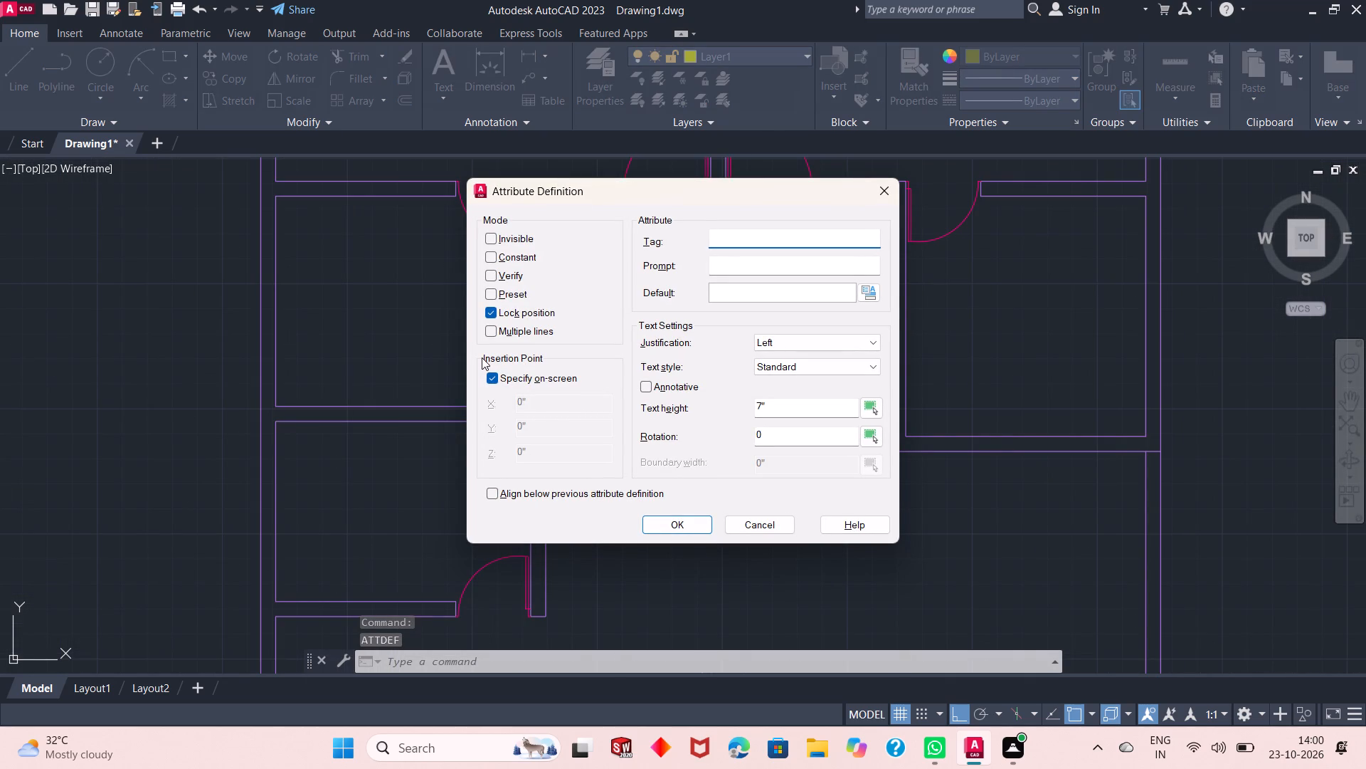
pyautogui.write('BATH')
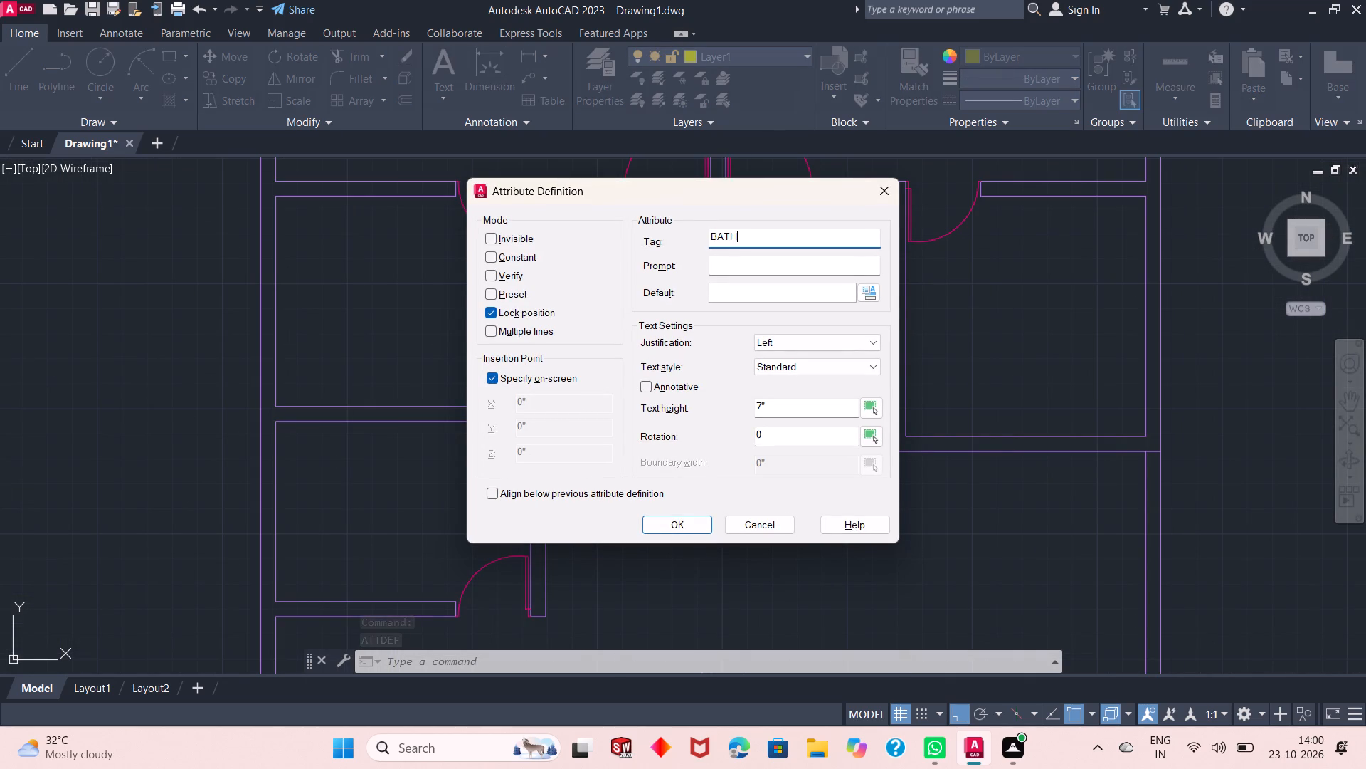
pyautogui.write('ROO,')
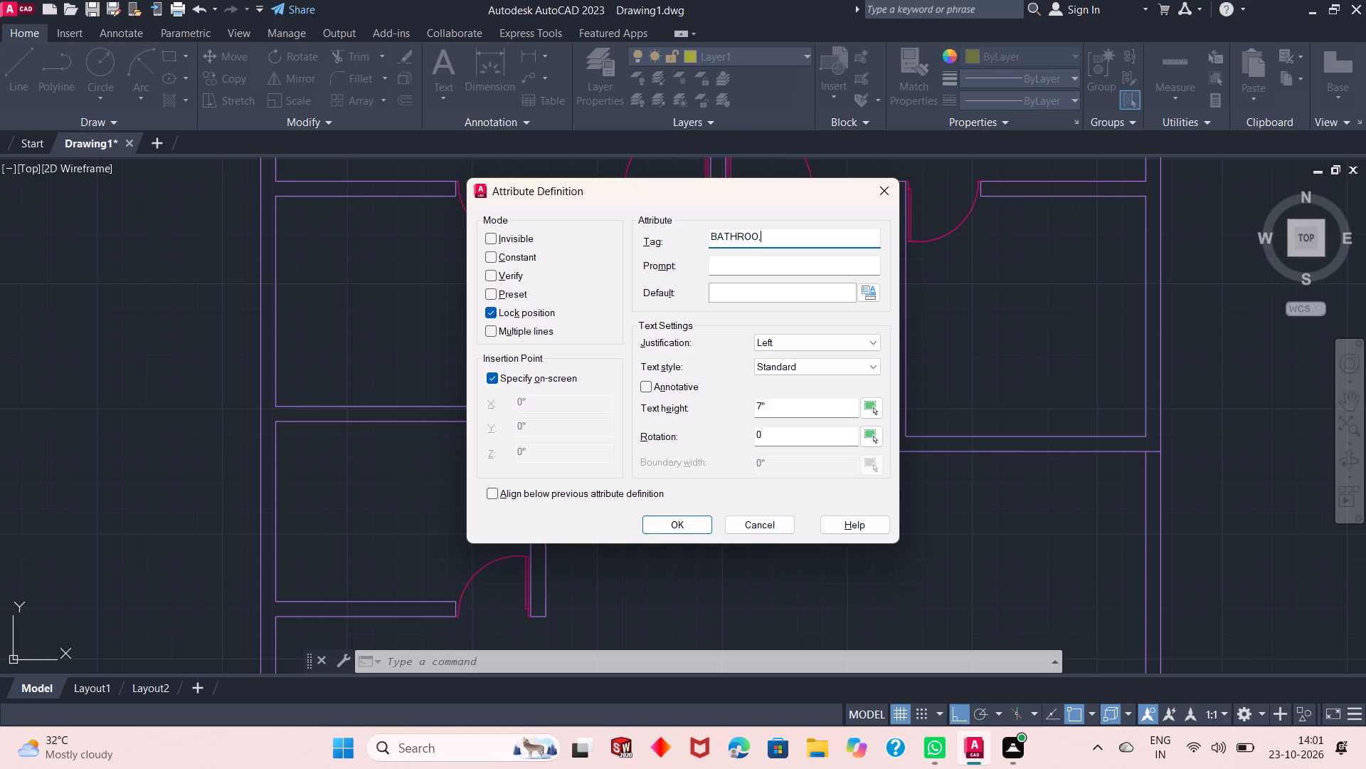
pyautogui.press('BackSpace')
pyautogui.press('m')
pyautogui.press('Return')
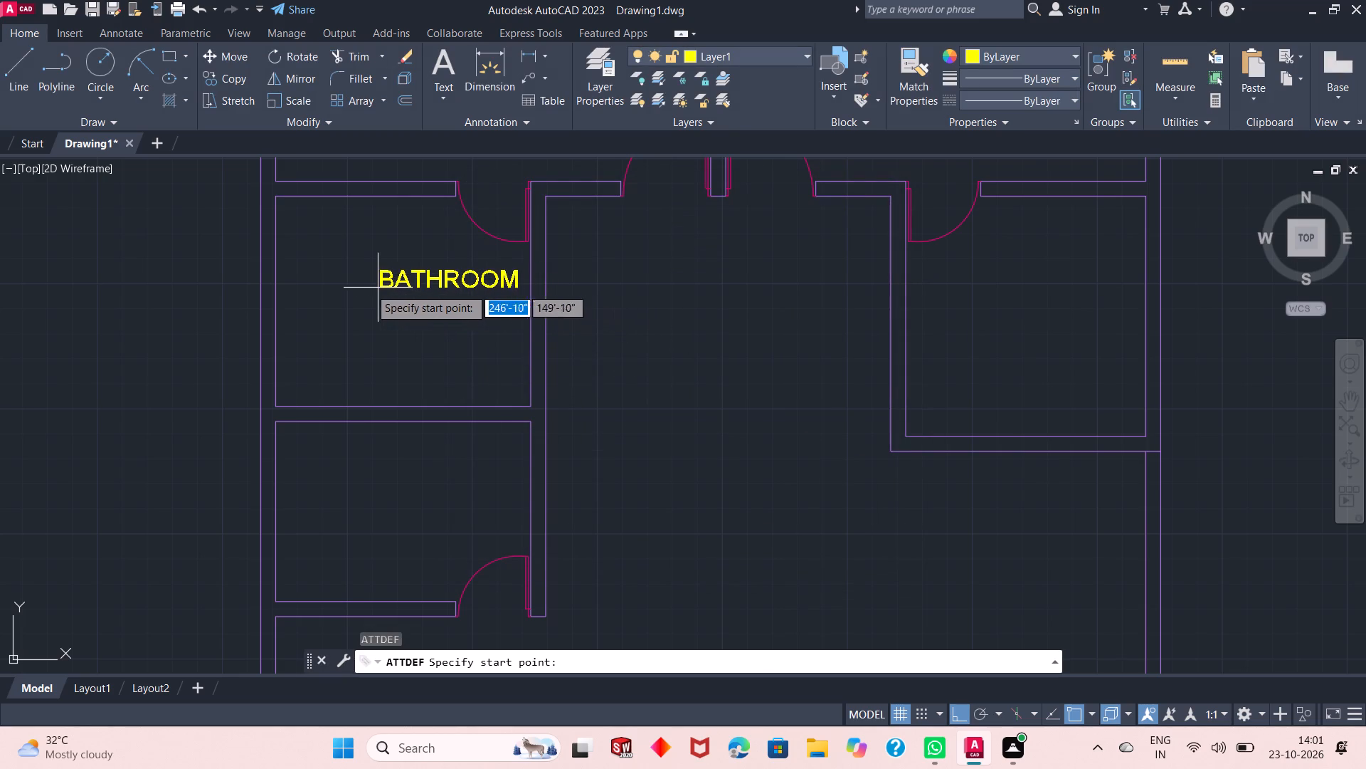
pyautogui.click(324, 288)
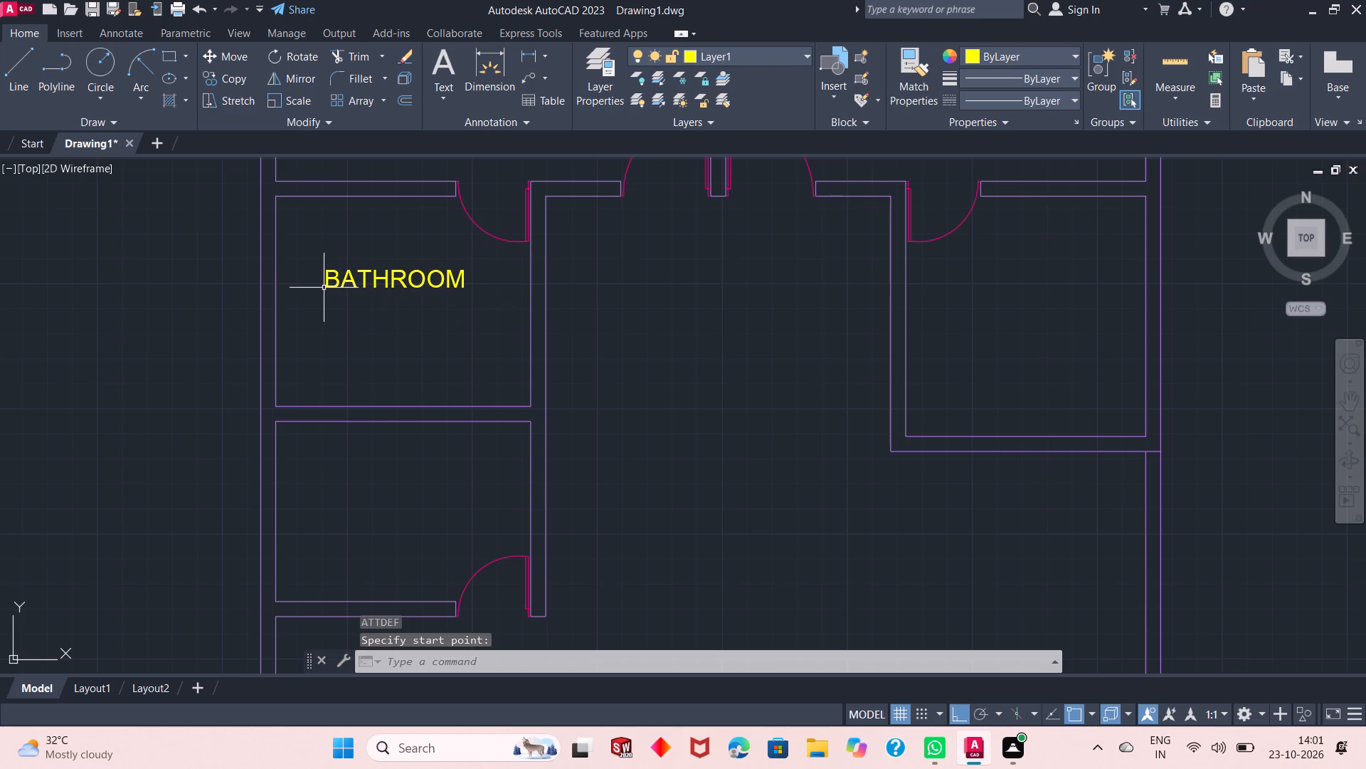
# Define an attribute with tag 8'6"X7'0" and place it directly below the BATHROOM label.
pyautogui.press('Return')
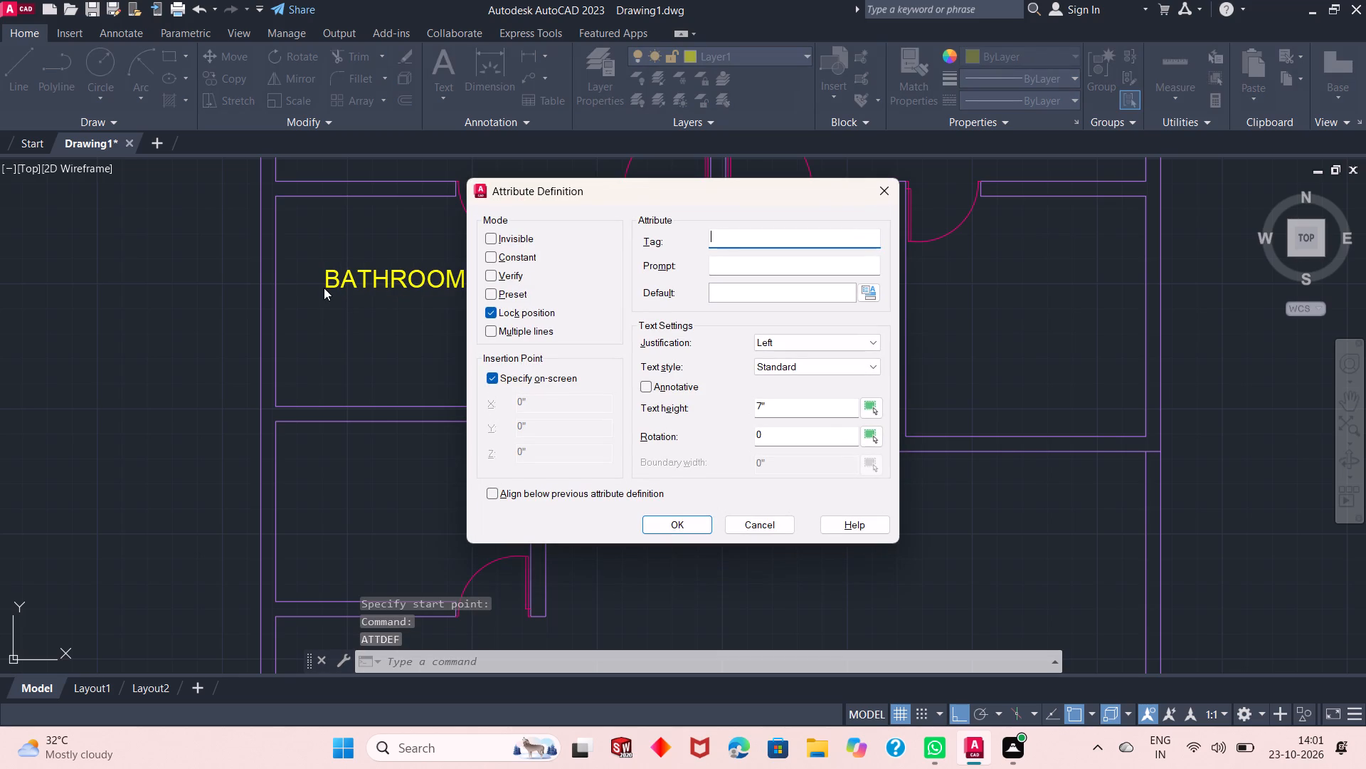
pyautogui.write("8'")
pyautogui.press('6')
pyautogui.hotkey('shift', '"')
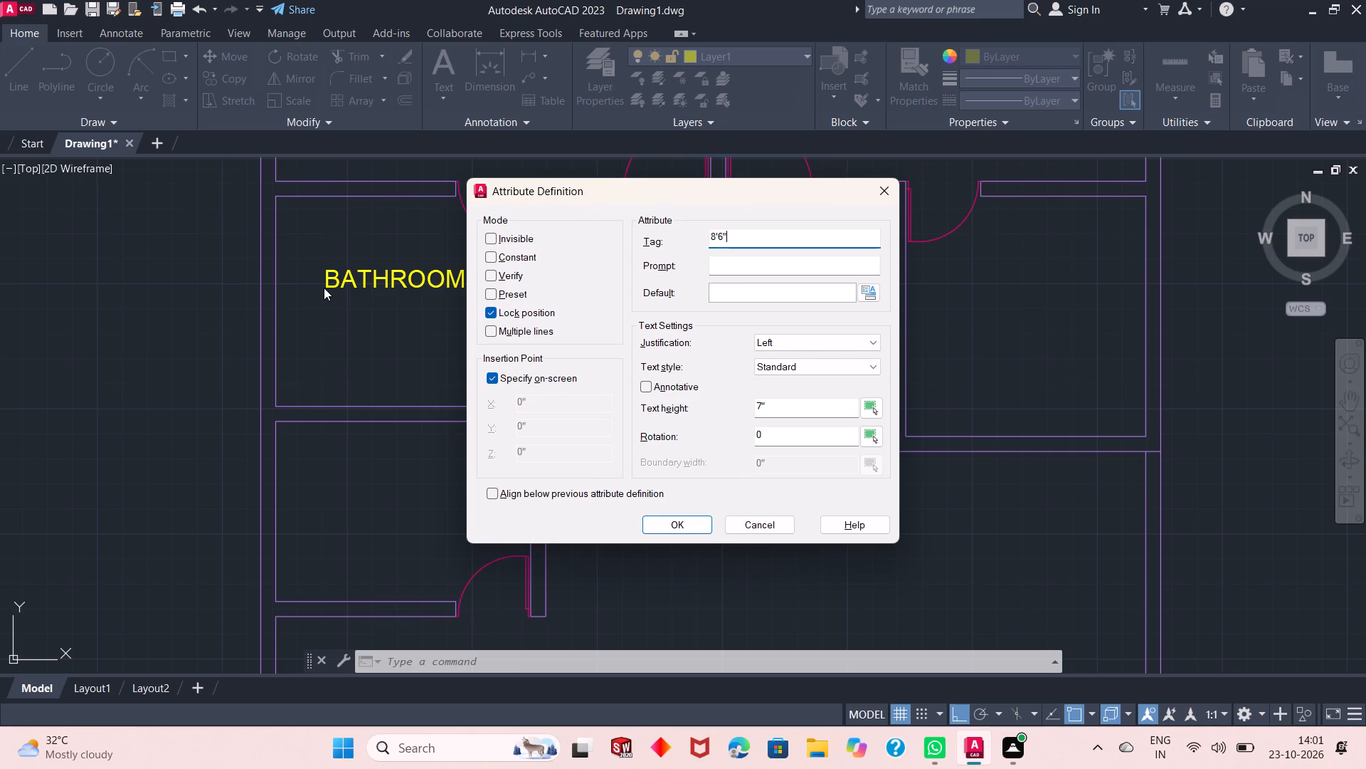
pyautogui.press('x')
pyautogui.write("7'")
pyautogui.press('0')
pyautogui.hotkey('shift', '"')
pyautogui.press('Return')
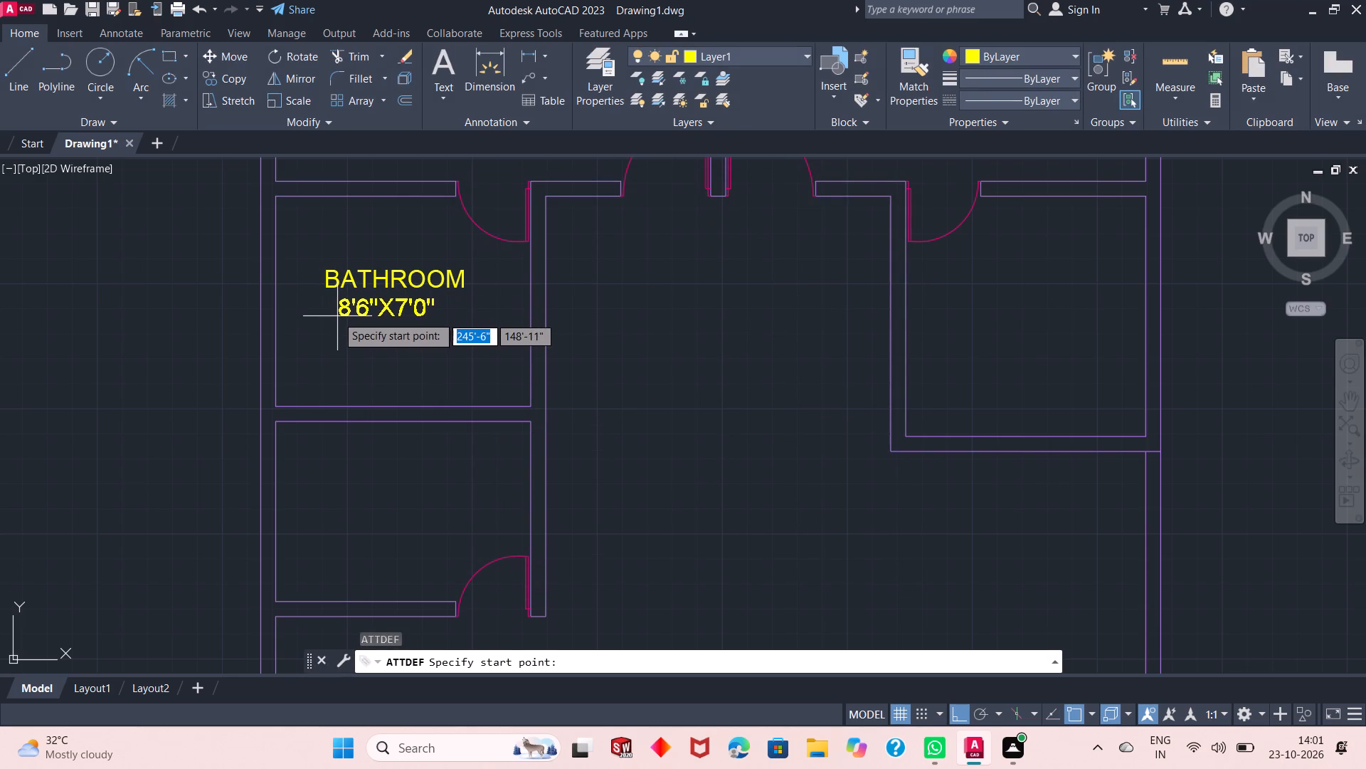
pyautogui.click(343, 319)
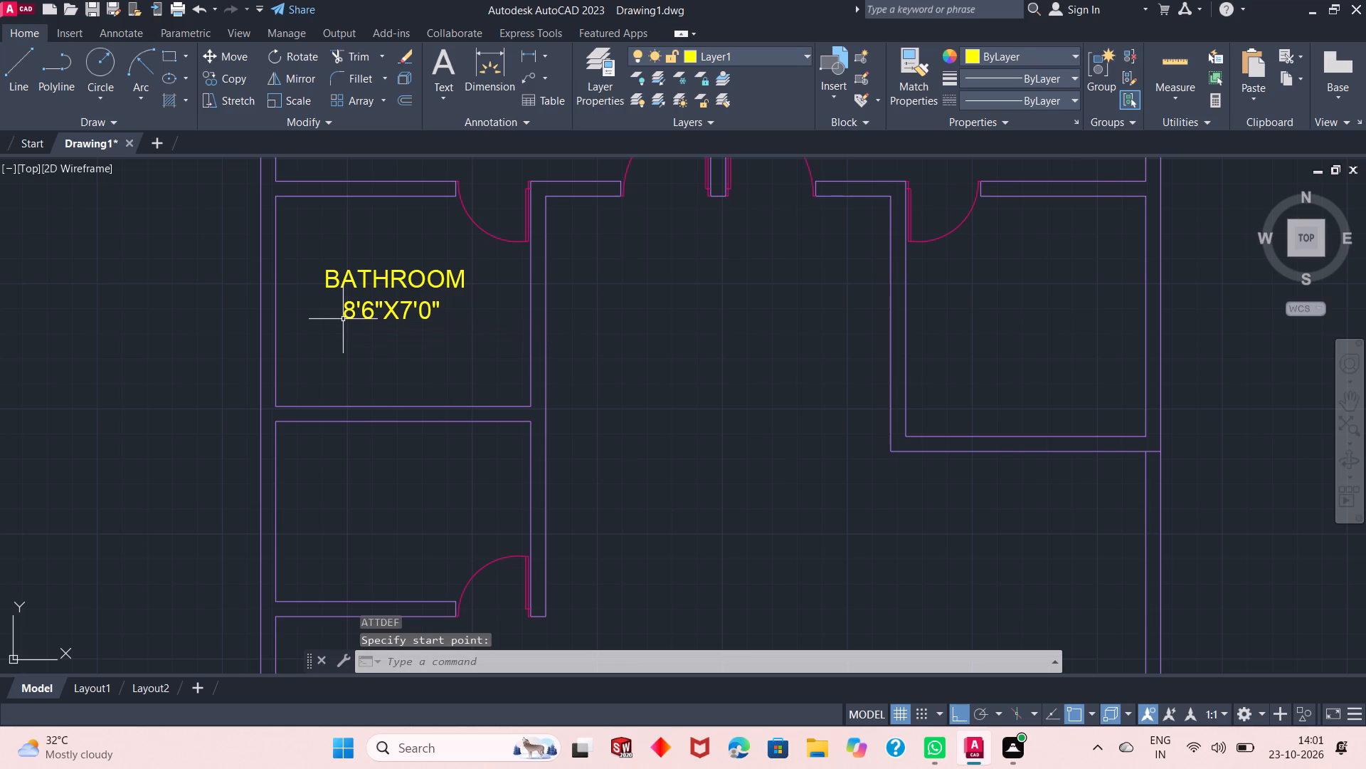
# Define an attribute with tag BATHROOM and place it in the small room below the first bathroom.
pyautogui.scroll(-1, 327, 224)
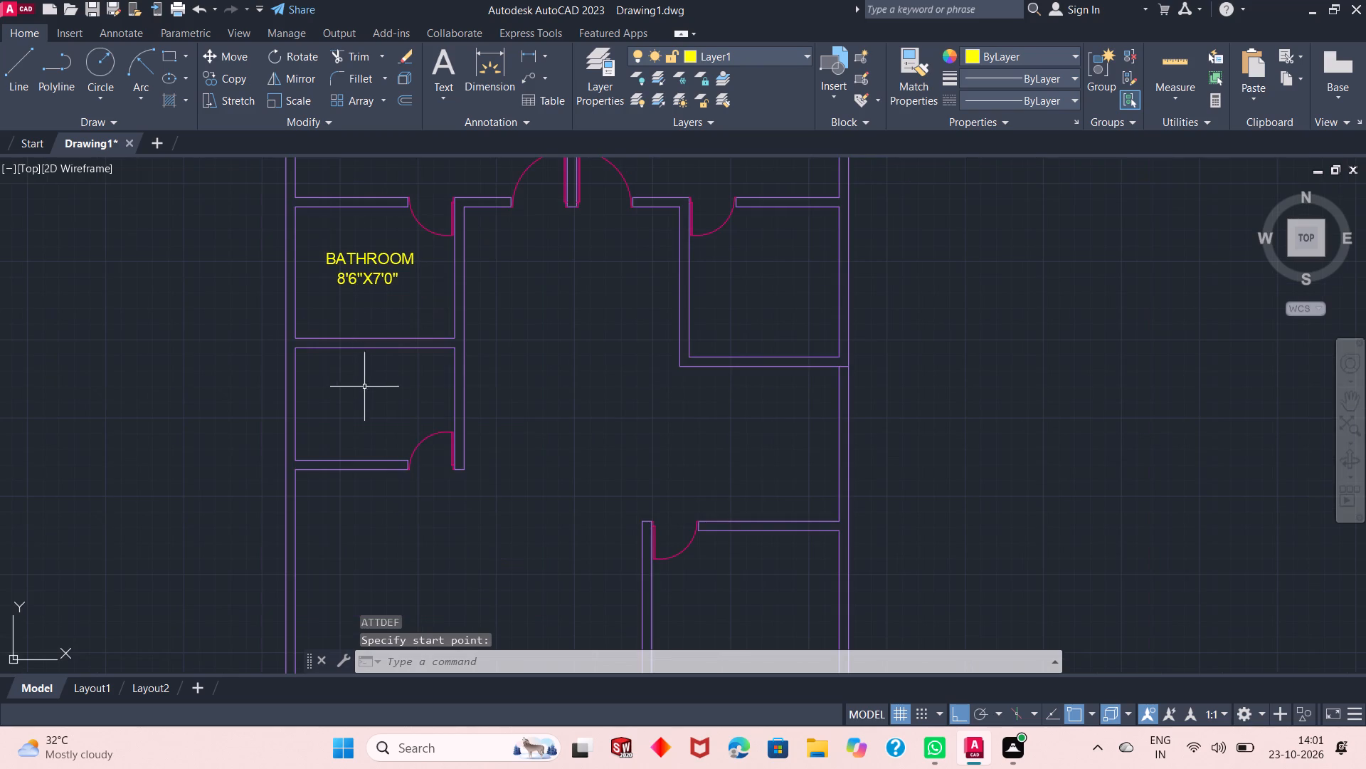
pyautogui.scroll(1, 369, 417)
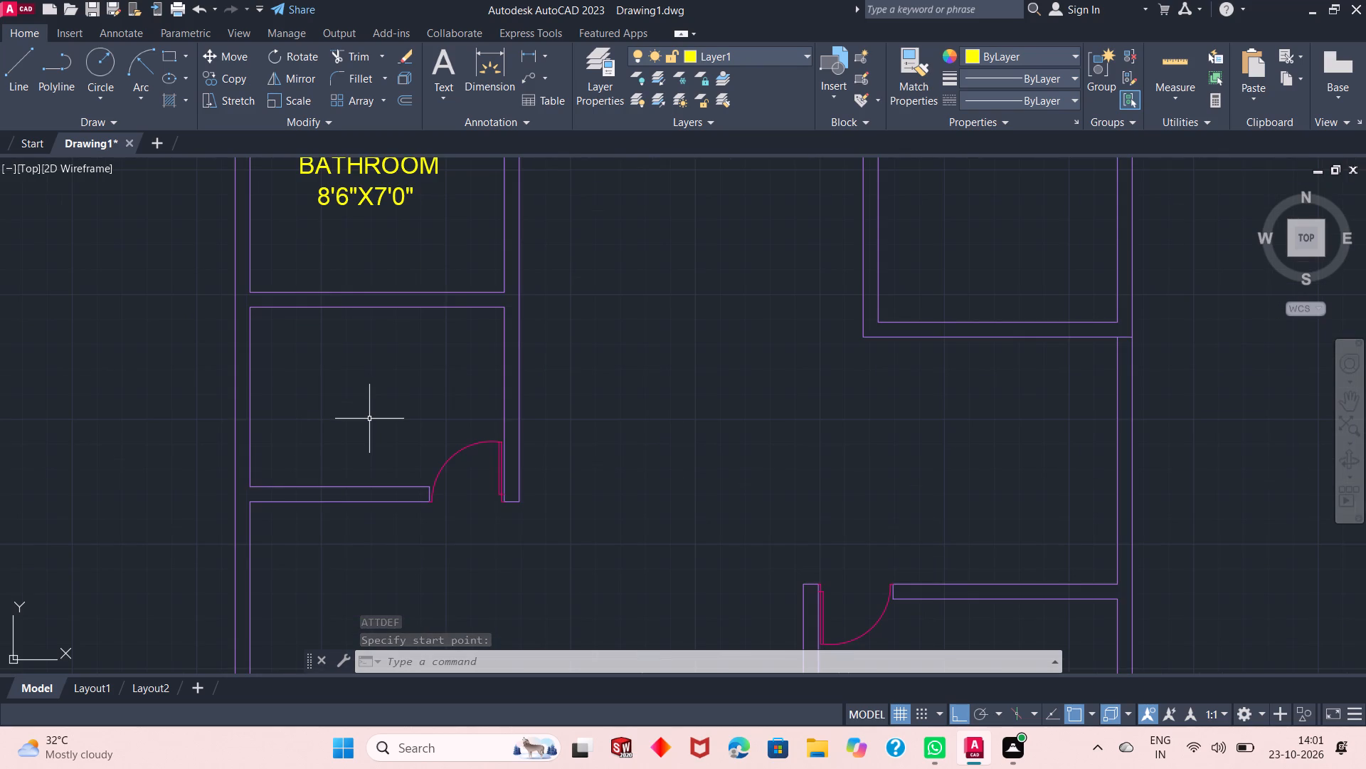
pyautogui.press('Return')
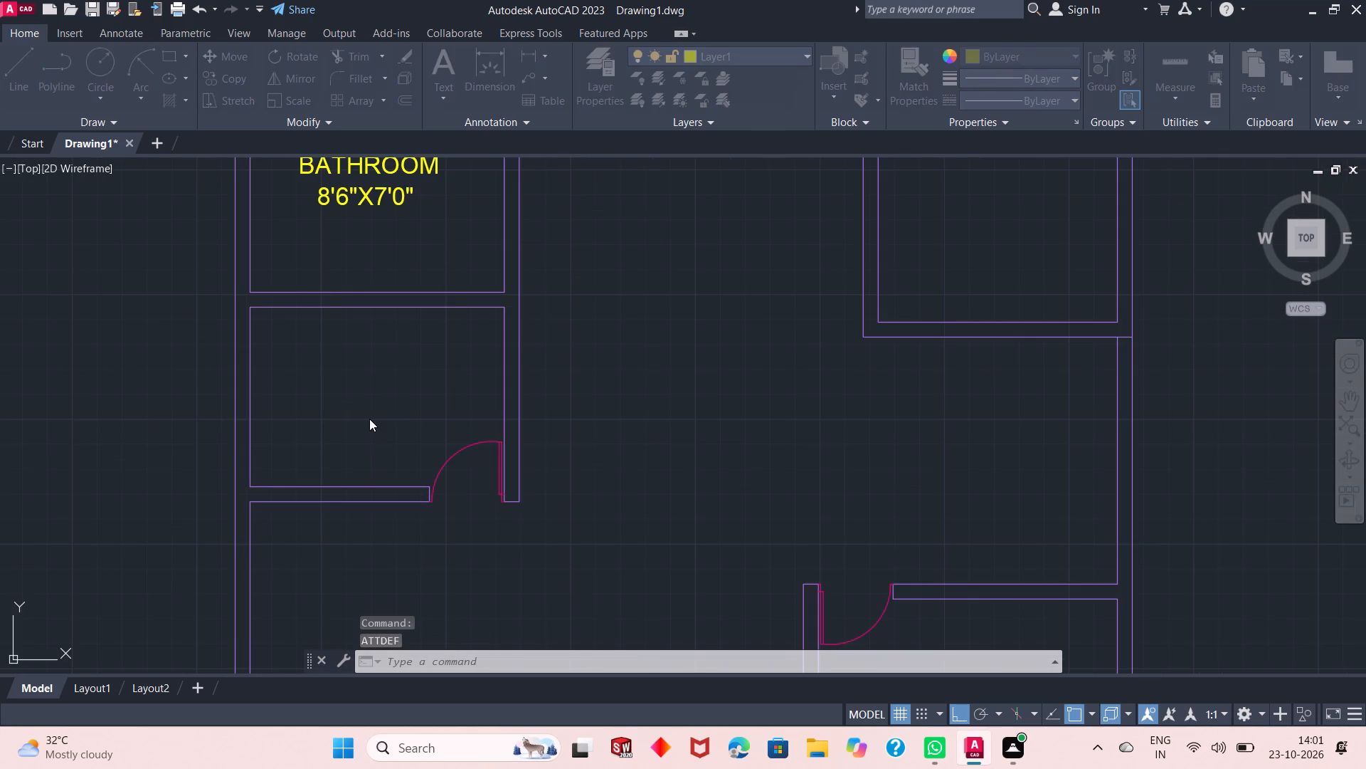
pyautogui.press('b')
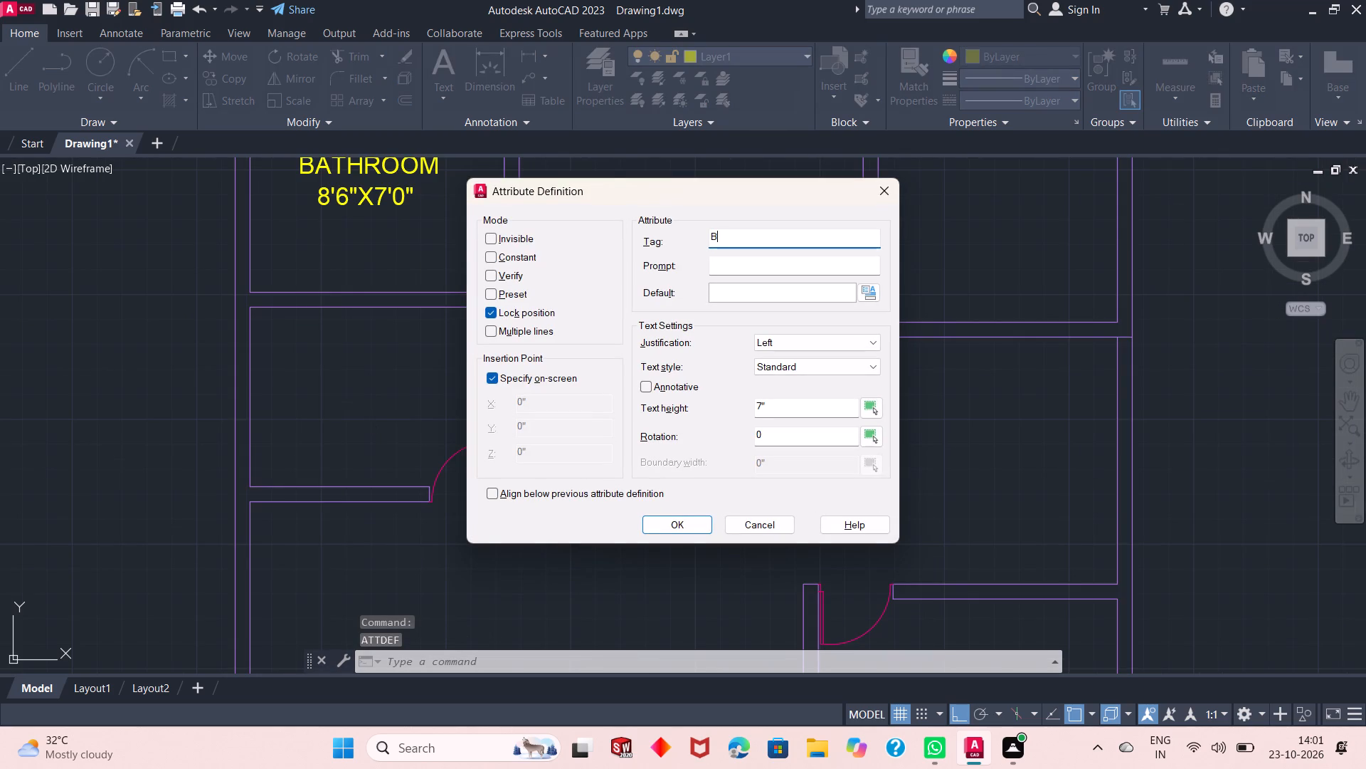
pyautogui.write('ATHROOM')
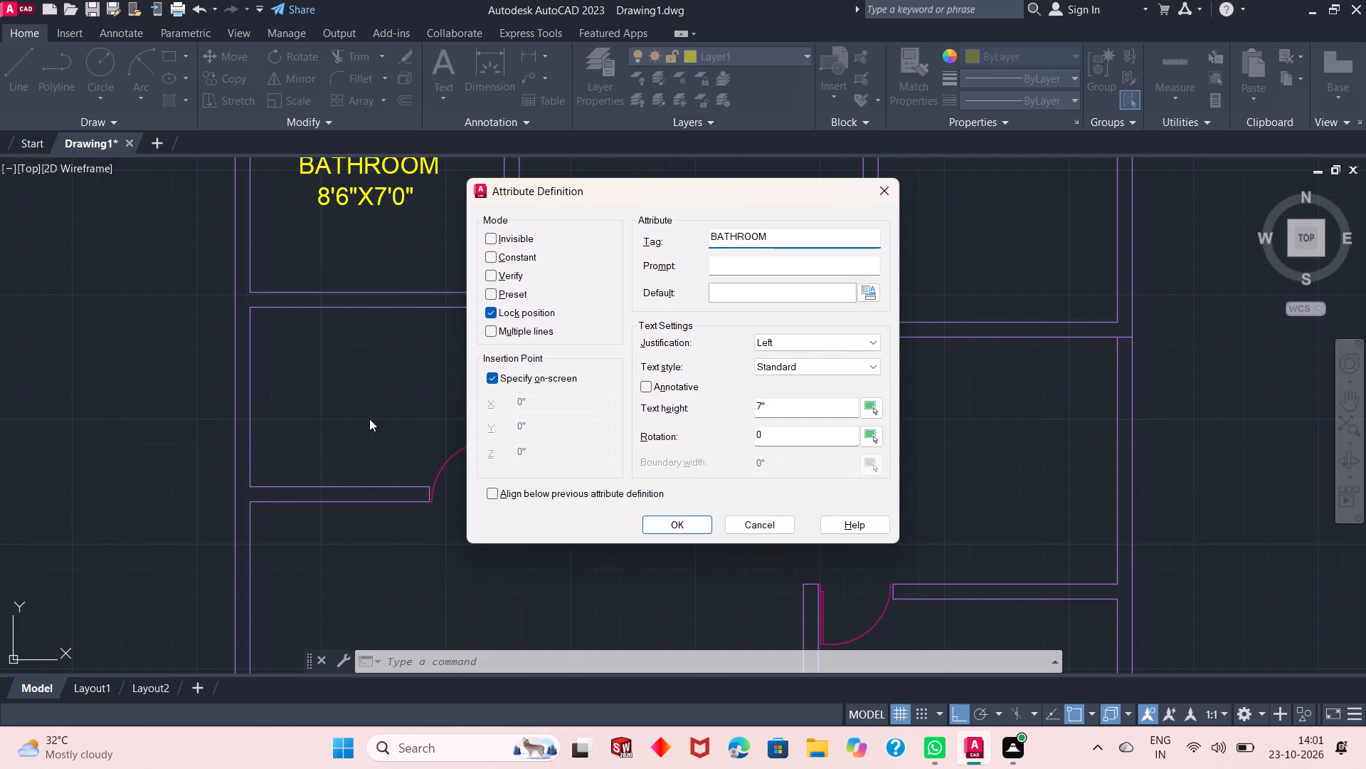
pyautogui.press('Return')
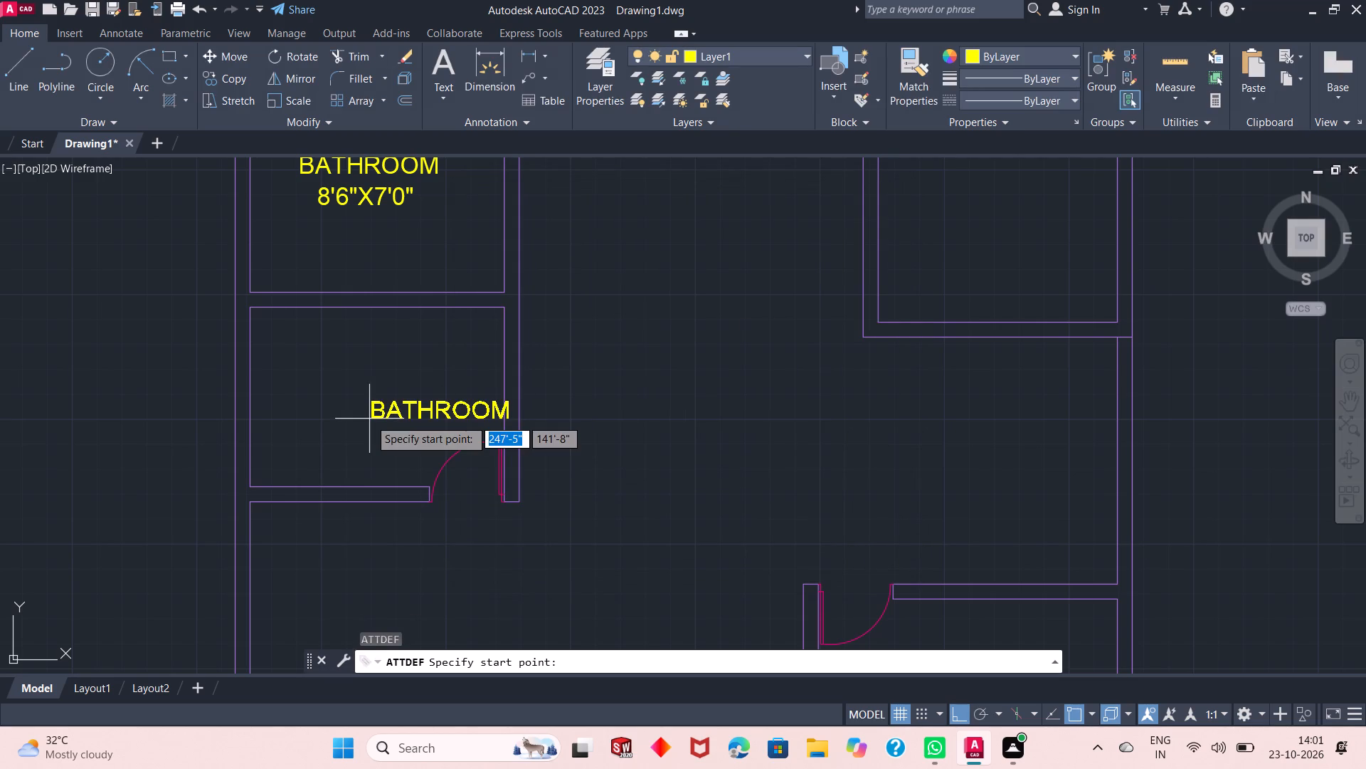
pyautogui.click(305, 367)
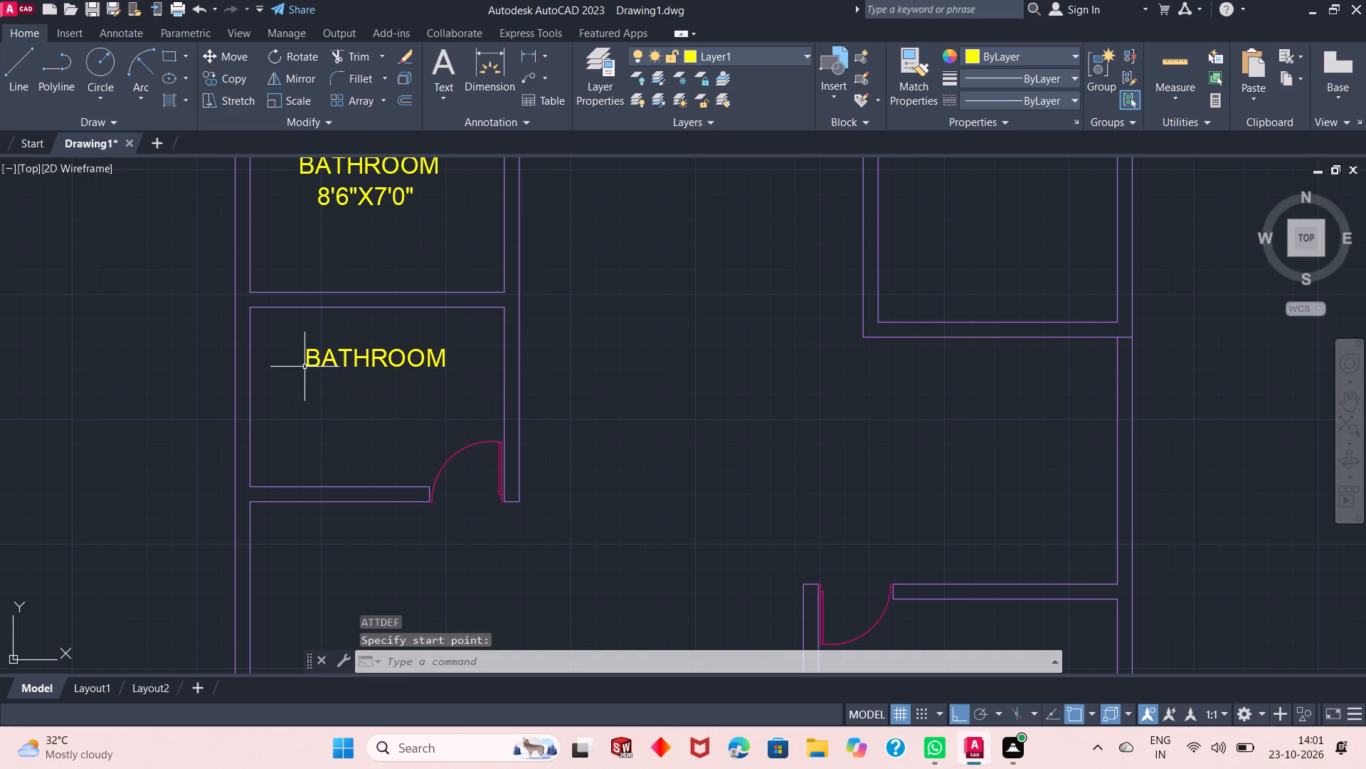
# Define an attribute with tag 8'6"X6'0" and place it directly below the lower BATHROOM label.
pyautogui.press('Return')
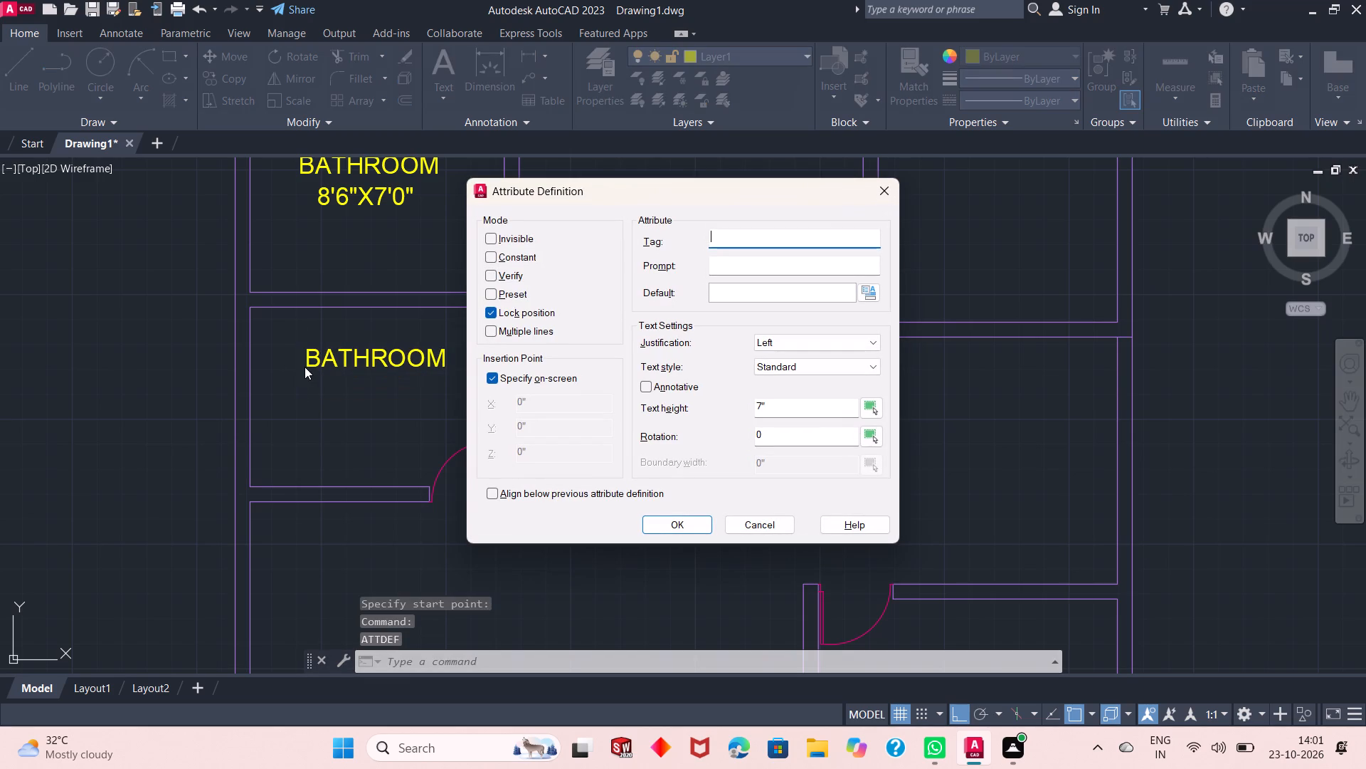
pyautogui.write("8'")
pyautogui.write('6"')
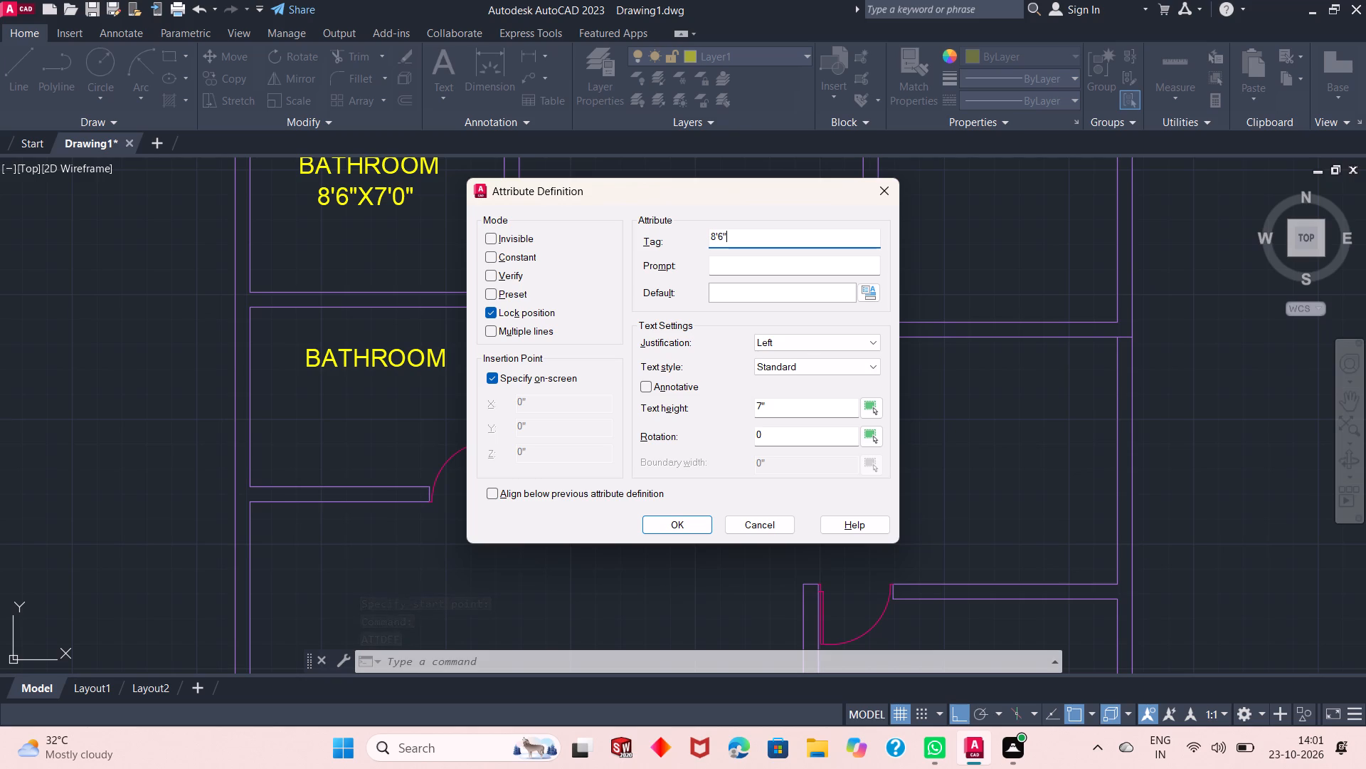
pyautogui.press('x')
pyautogui.write("6'")
pyautogui.press('0')
pyautogui.hotkey('shift', '"')
pyautogui.press('Return')
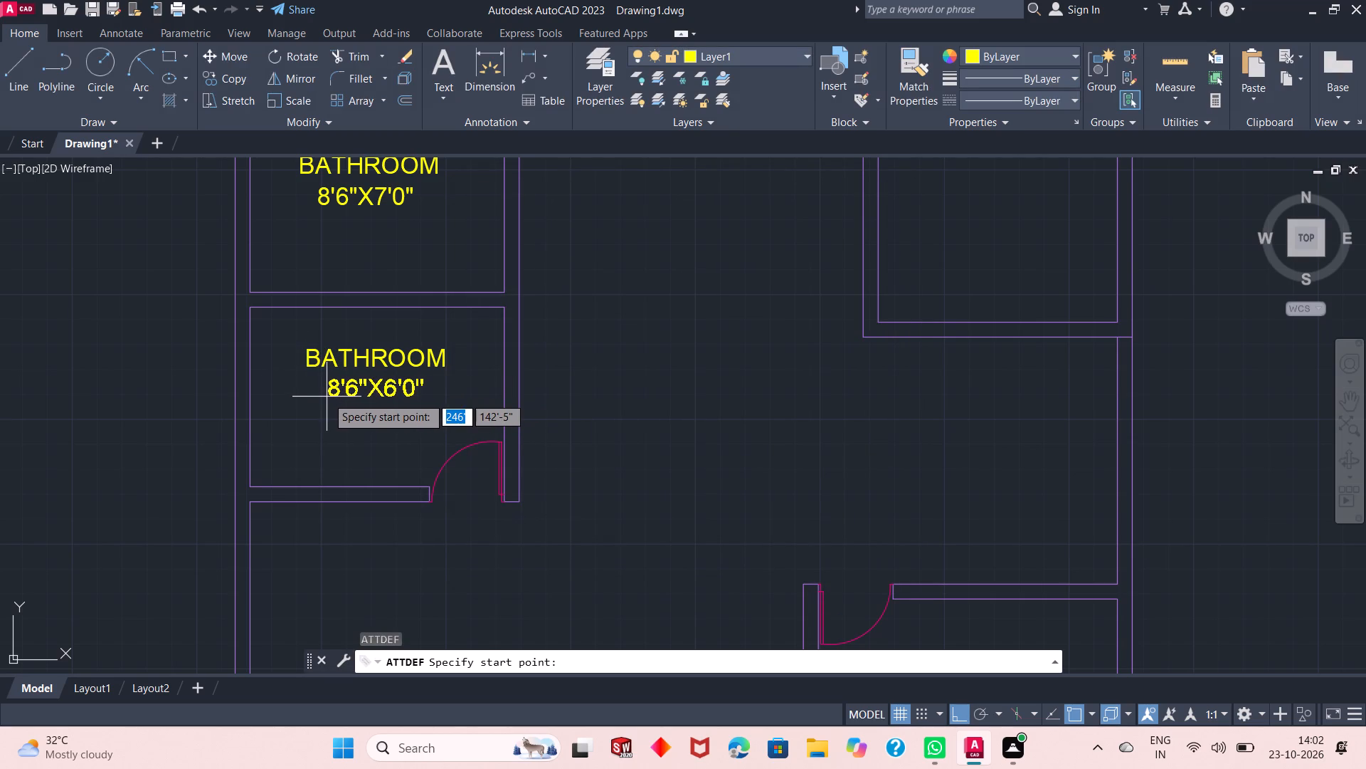
pyautogui.click(327, 397)
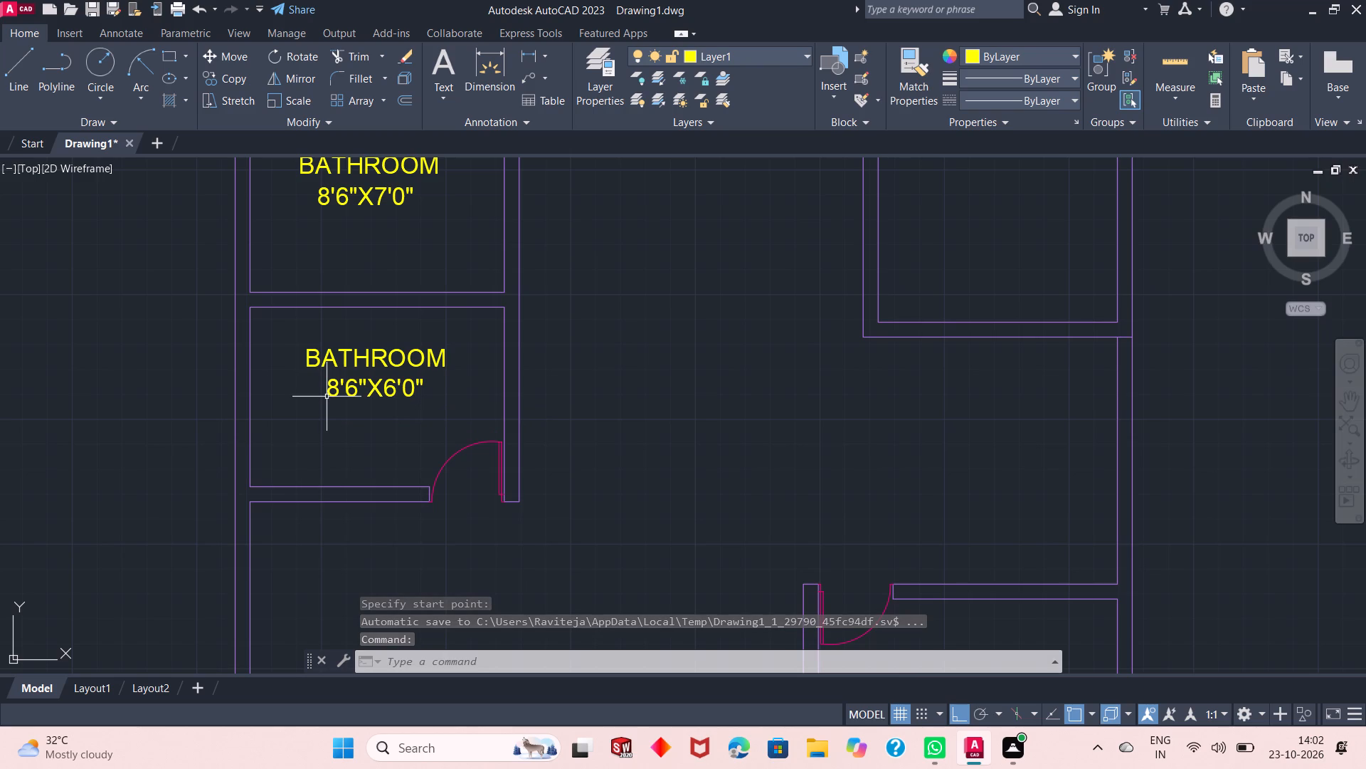
# Define an attribute with tag DRAWINGCUMDINING and place it in the middle of the large room below the lower bathroom.
pyautogui.press('Return')
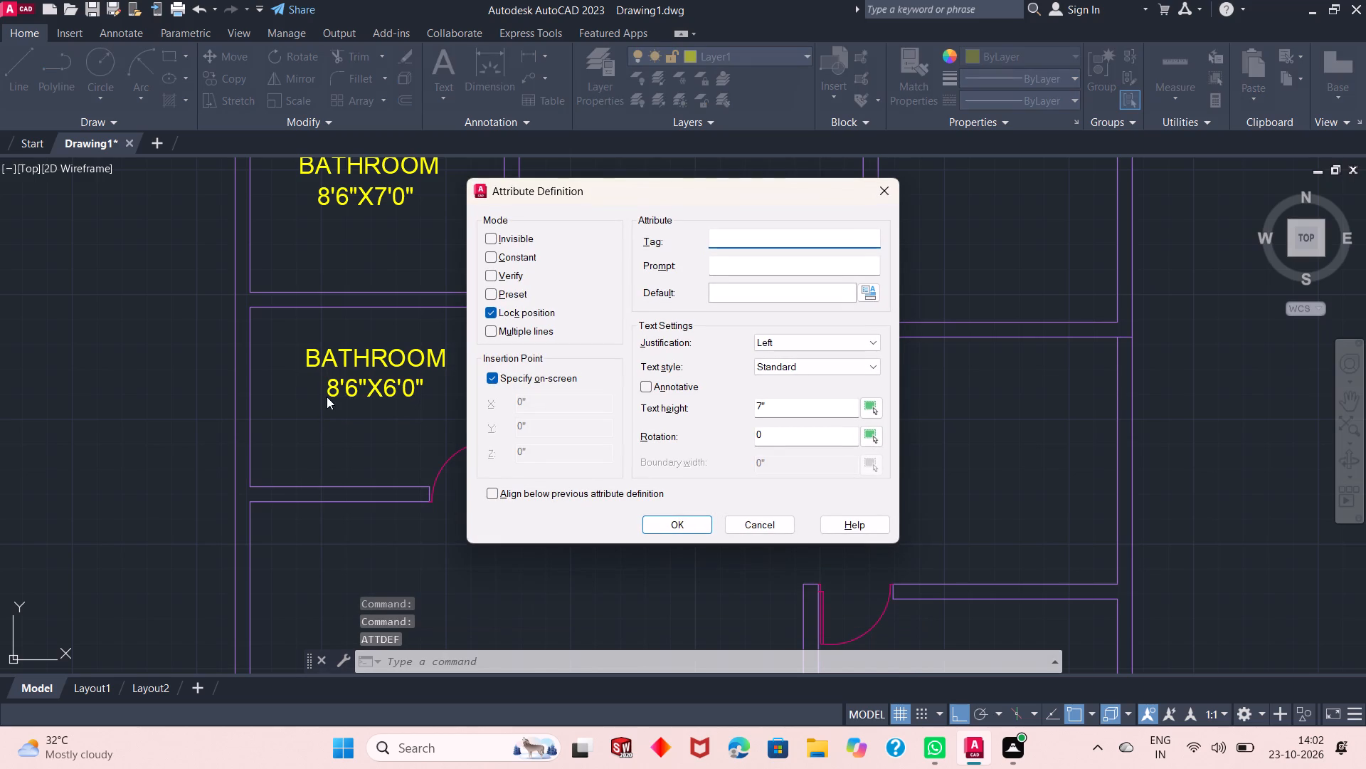
pyautogui.write('DRAW')
pyautogui.write('ING')
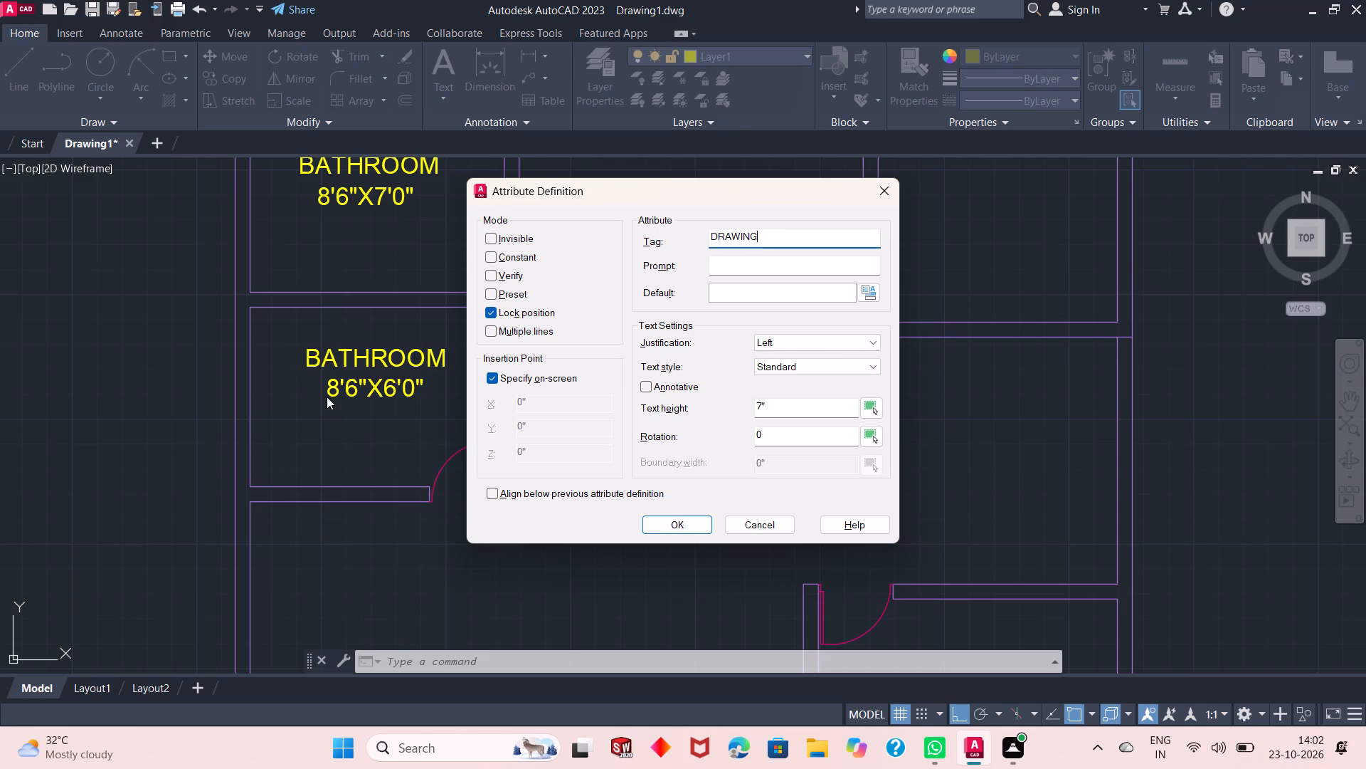
pyautogui.write('CU')
pyautogui.press('m')
pyautogui.press('d')
pyautogui.write('ININ')
pyautogui.press('g')
pyautogui.click(672, 525)
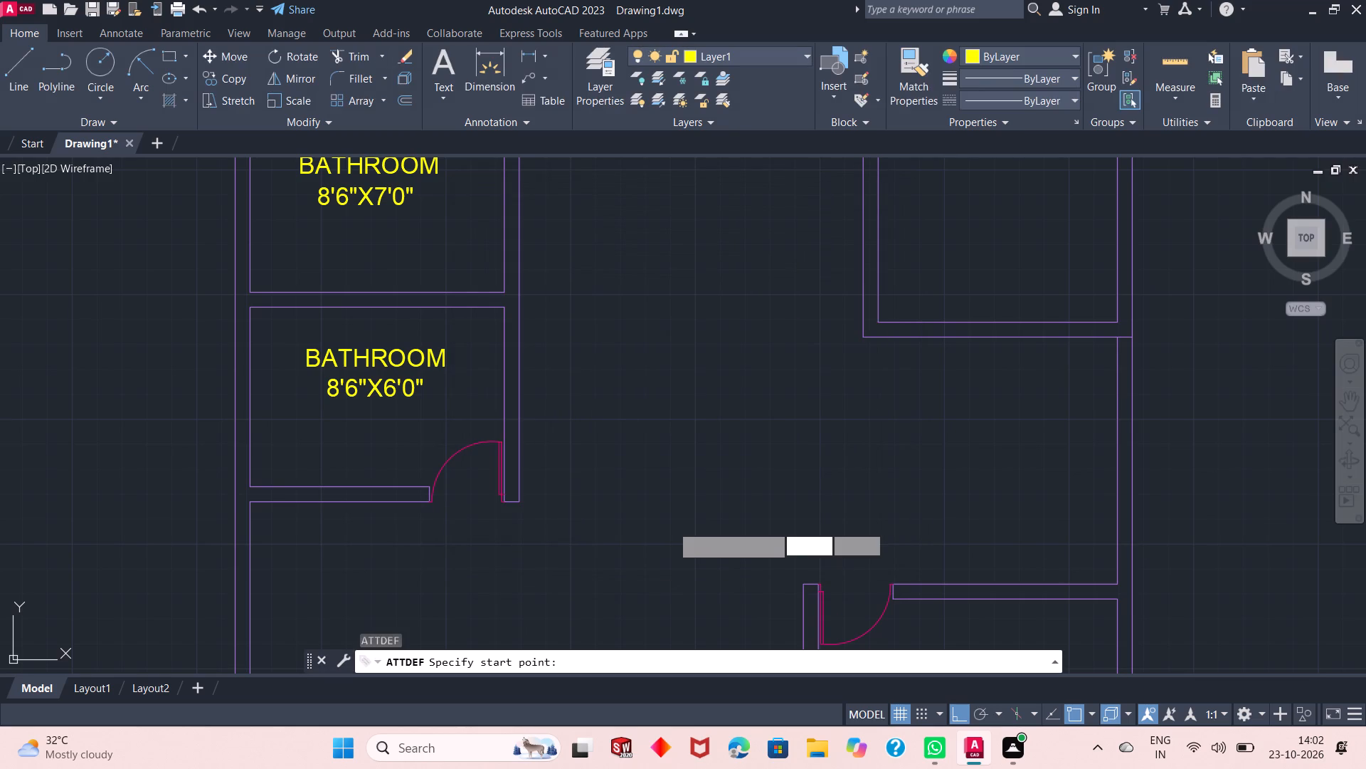
pyautogui.scroll(-2, 613, 298)
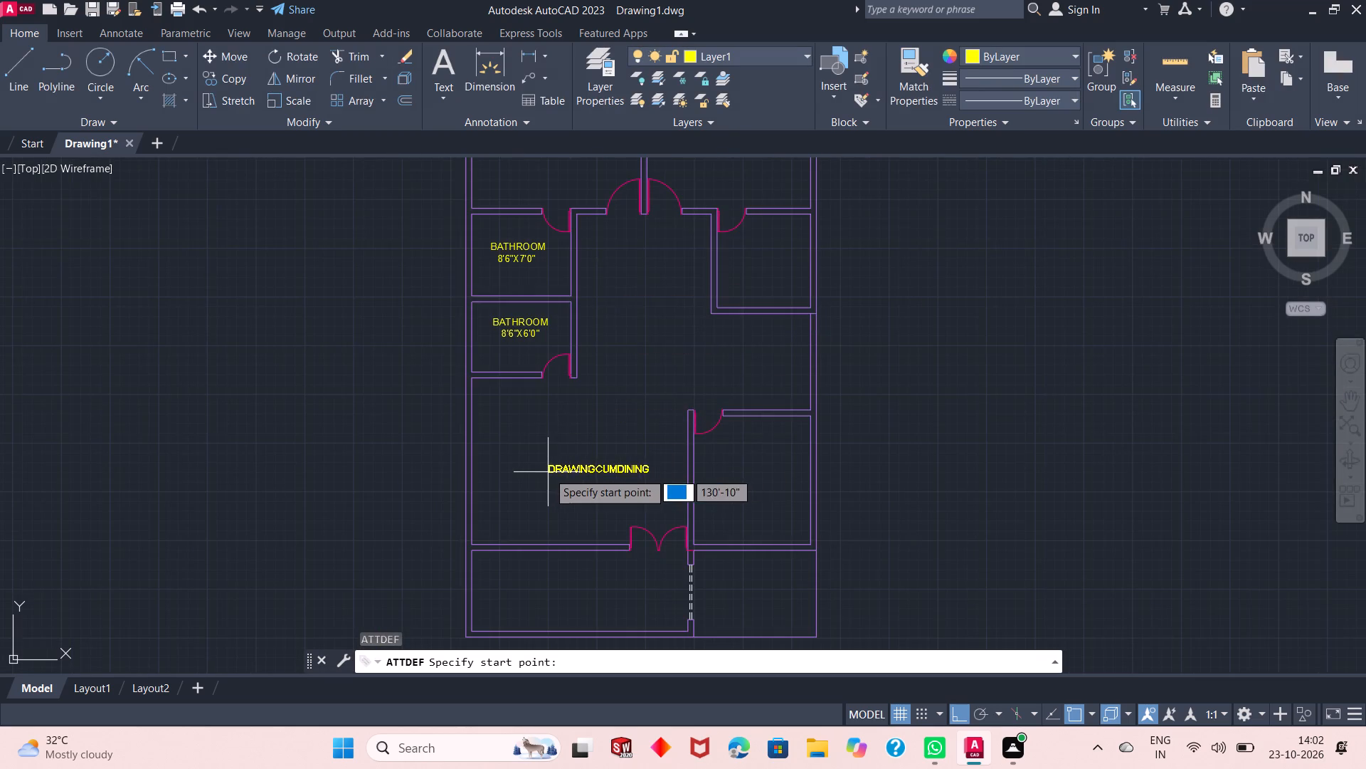
pyautogui.scroll(2, 548, 472)
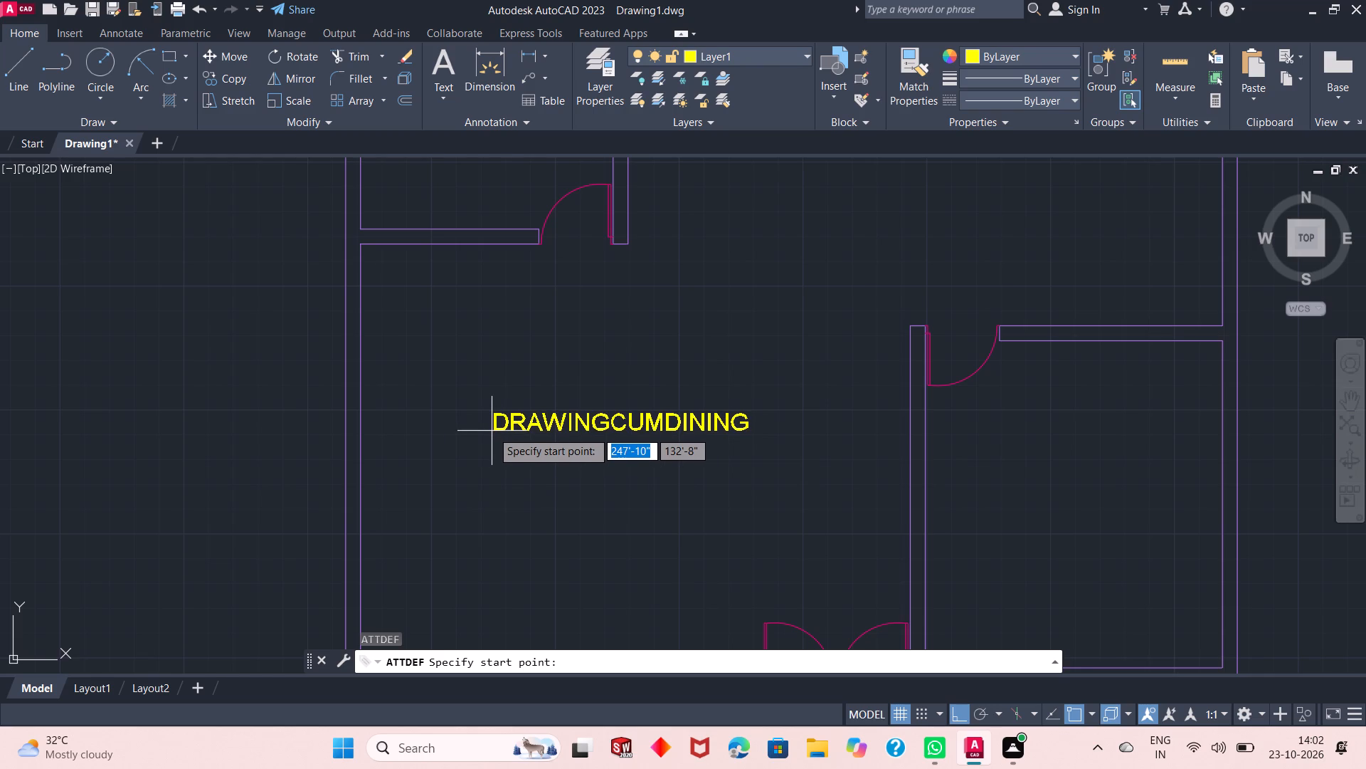
pyautogui.click(495, 437)
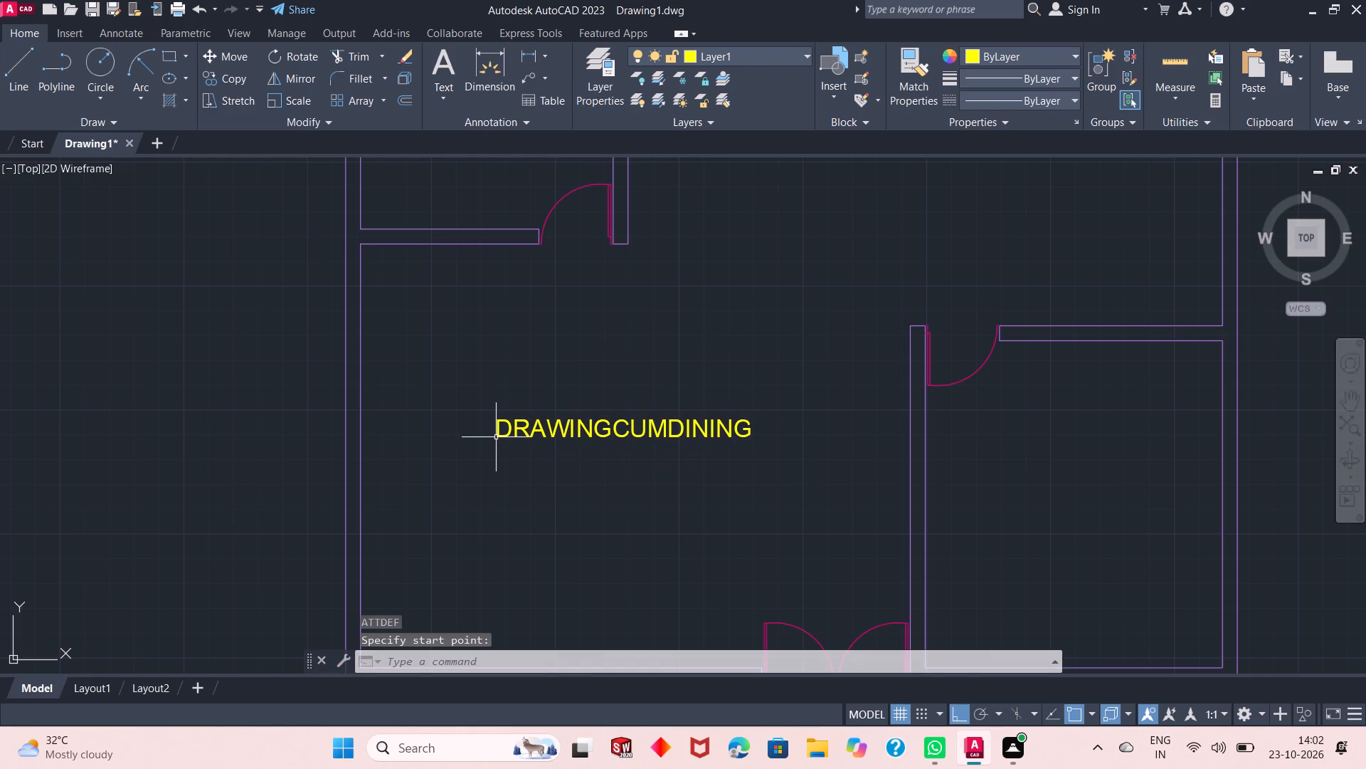
# Define an attribute with tag 18'6"X14'5" and place it directly below the DRAWINGCUMDINING label.
pyautogui.press('Return')
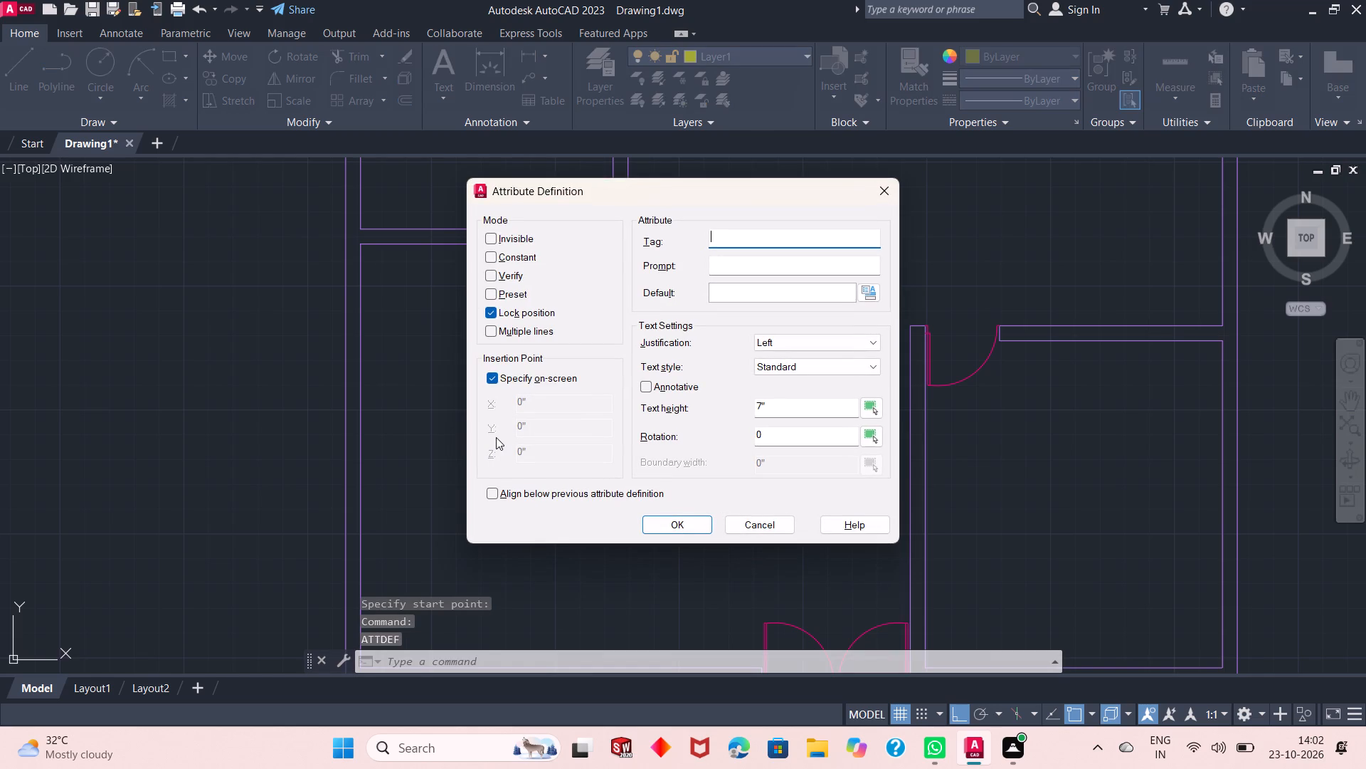
pyautogui.write("18'")
pyautogui.write('6"')
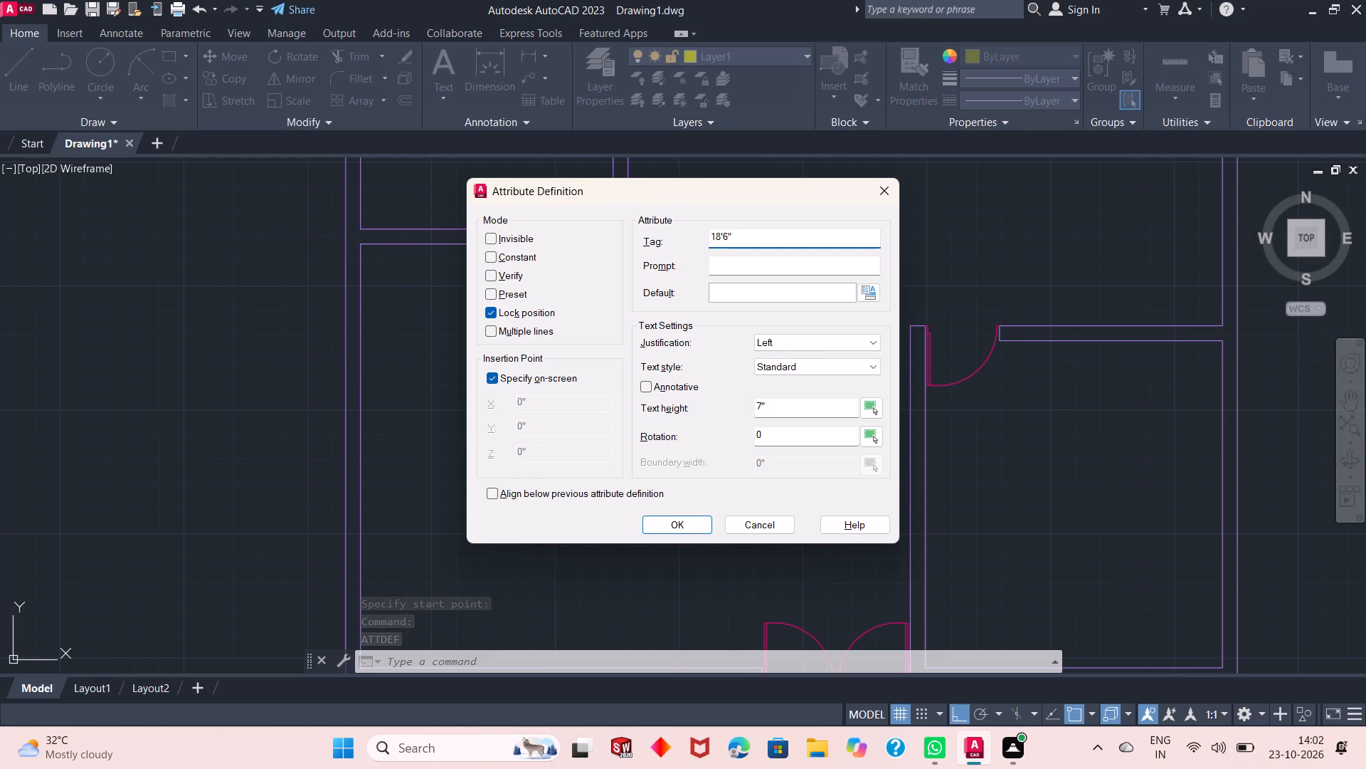
pyautogui.press('x')
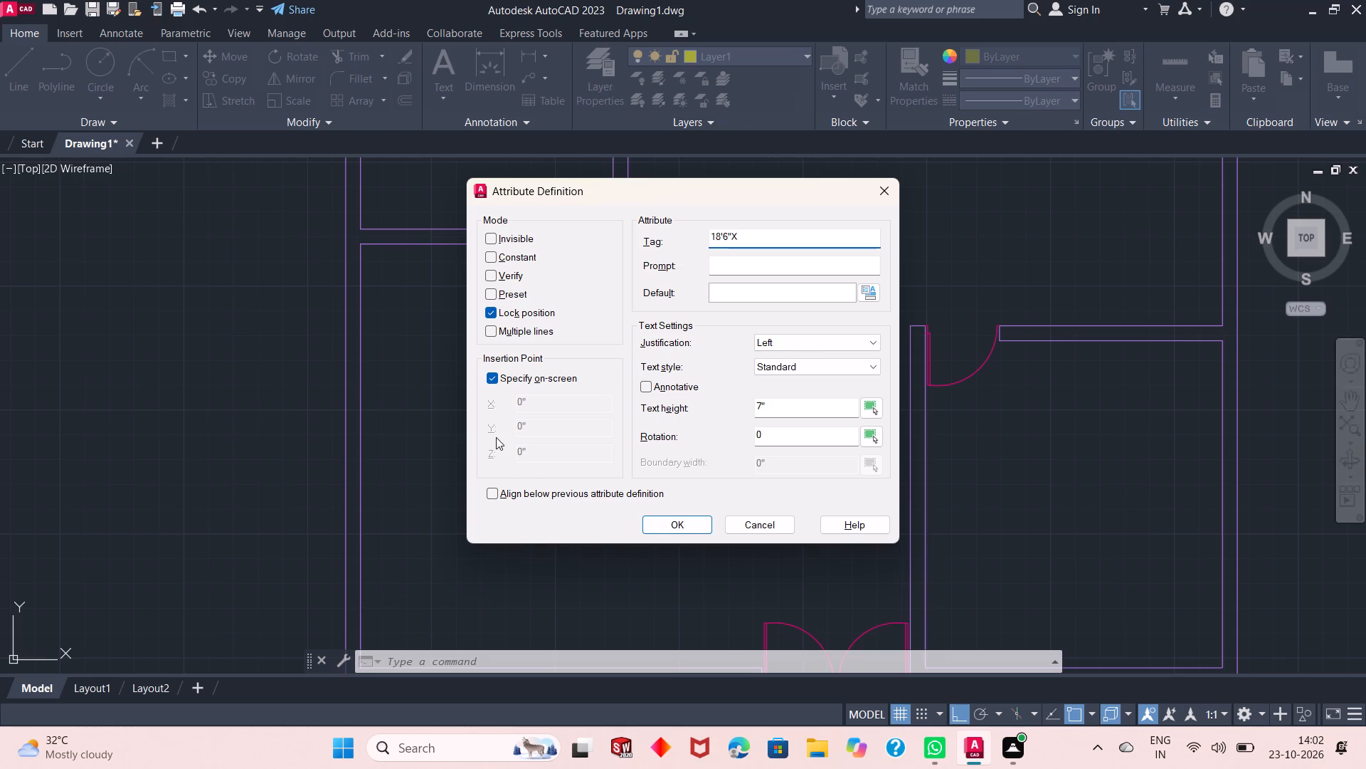
pyautogui.write("14'")
pyautogui.write('5"')
pyautogui.press('Return')
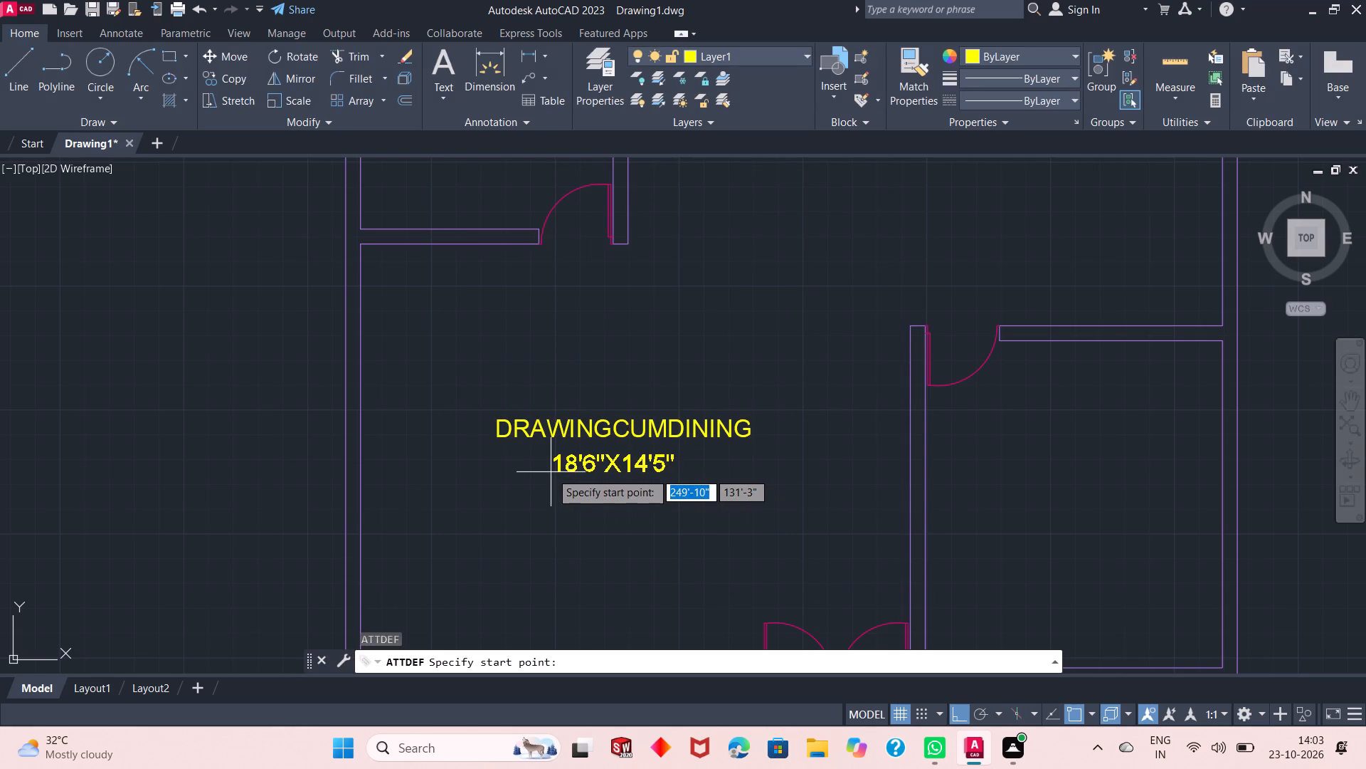
pyautogui.click(559, 473)
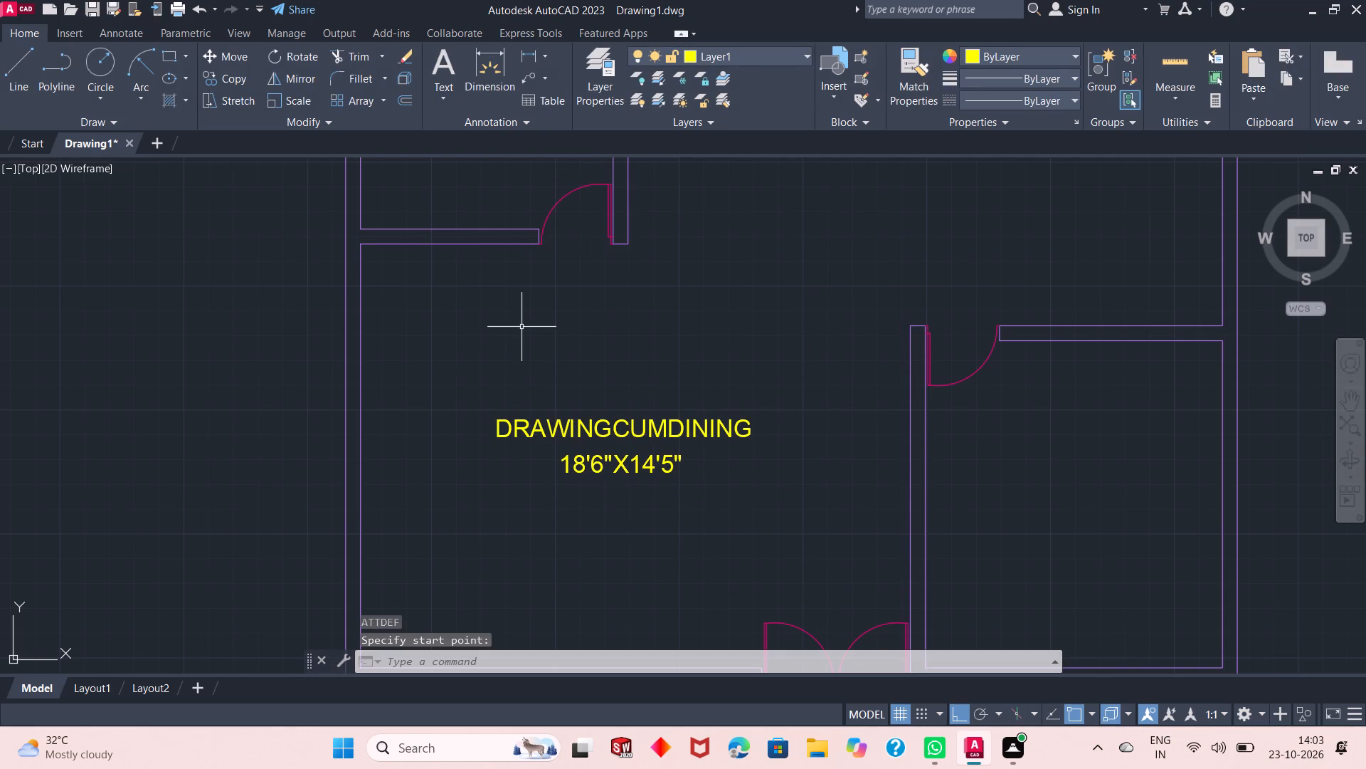
# Define an attribute with tag PORCH and place it in the plan's bottom-right space, beside the dashed opening.
pyautogui.scroll(-2, 519, 323)
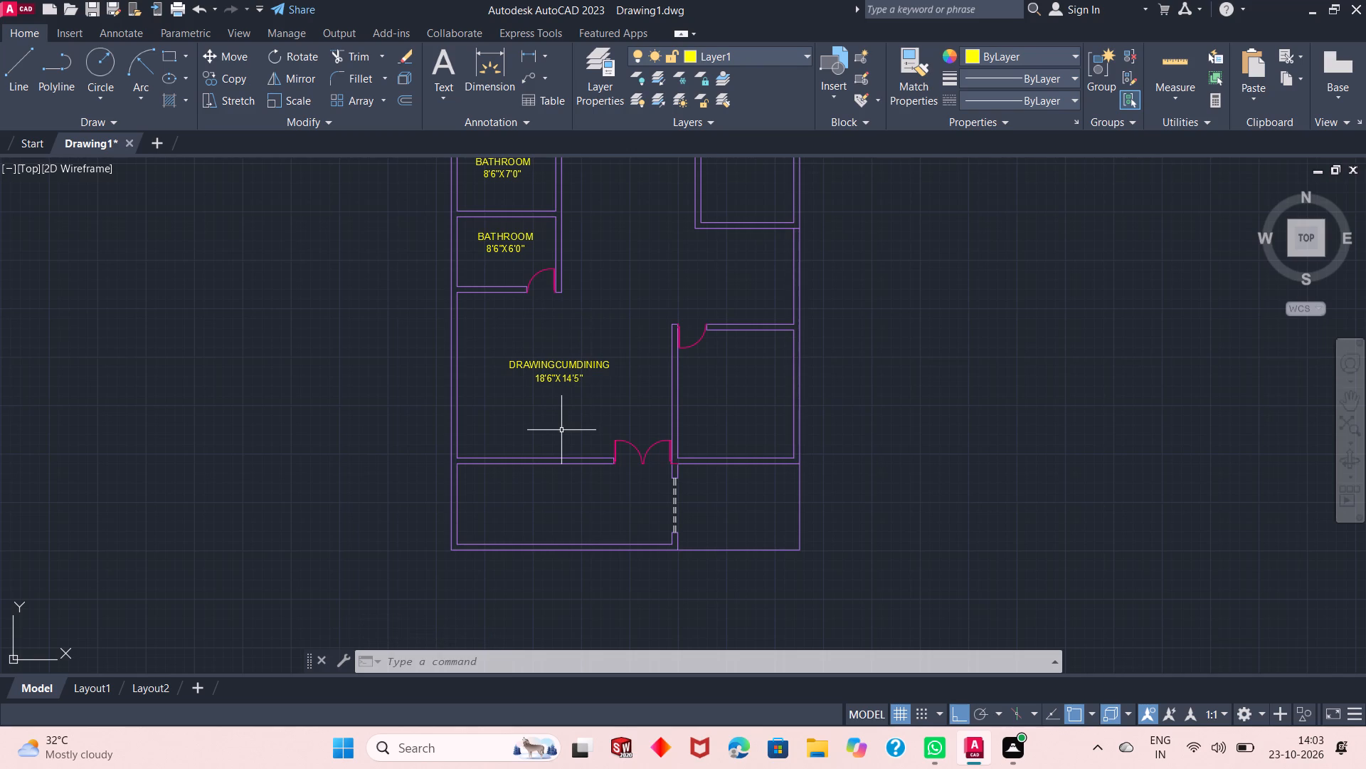
pyautogui.scroll(1, 719, 518)
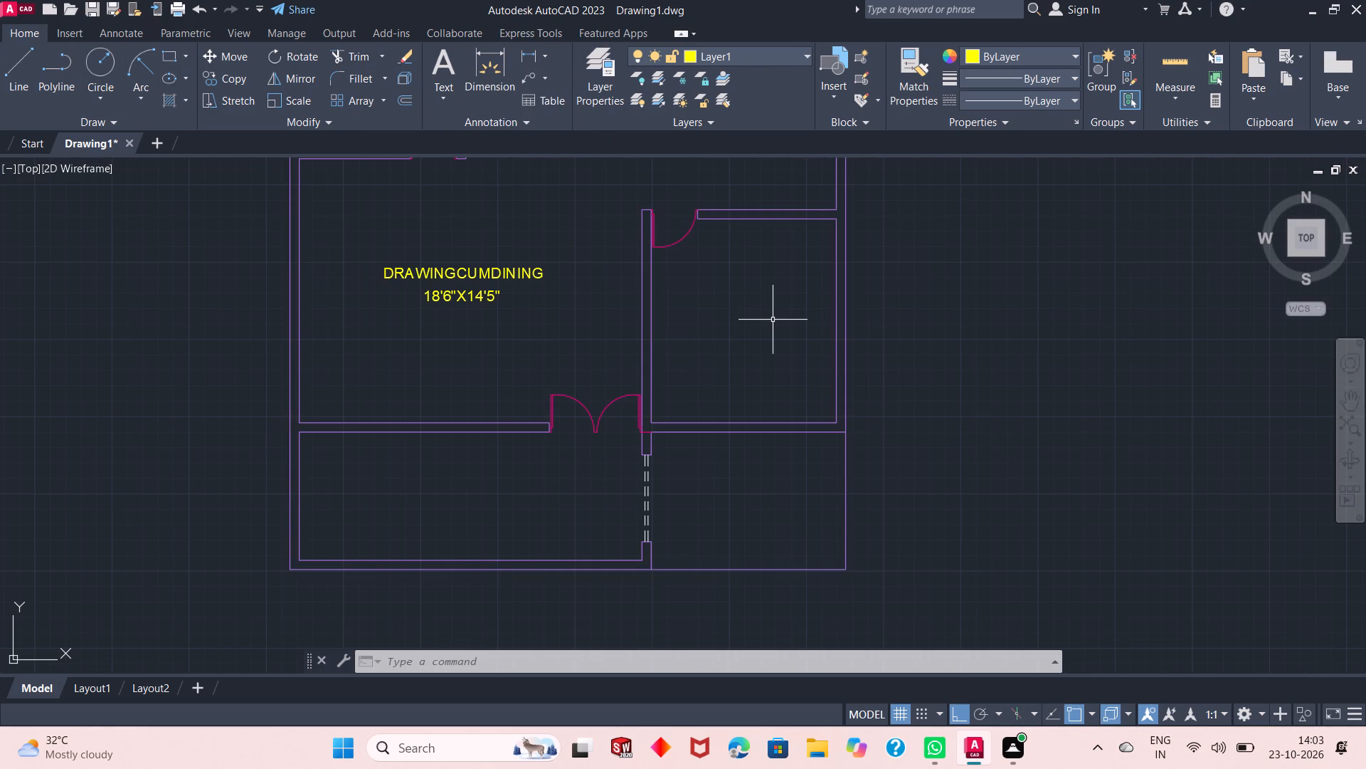
pyautogui.press('Return')
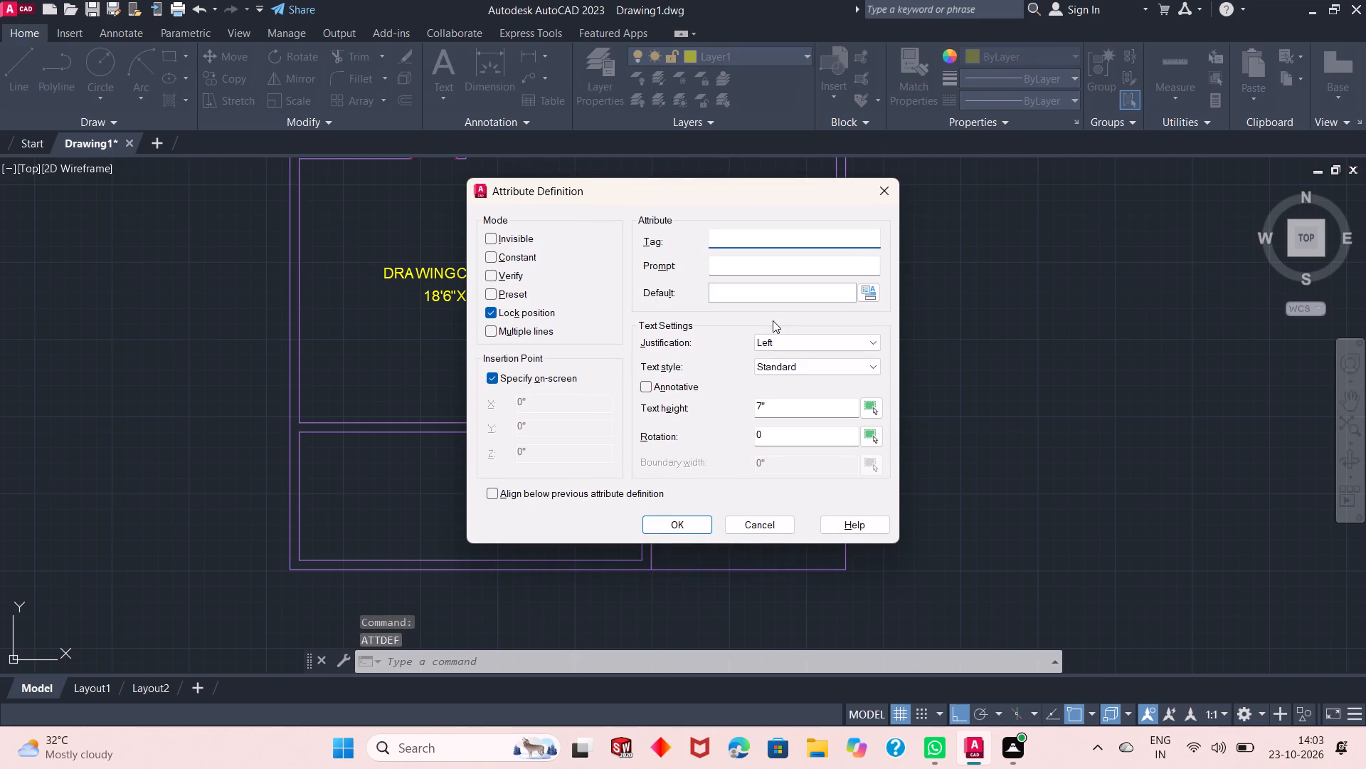
pyautogui.write('PORCH')
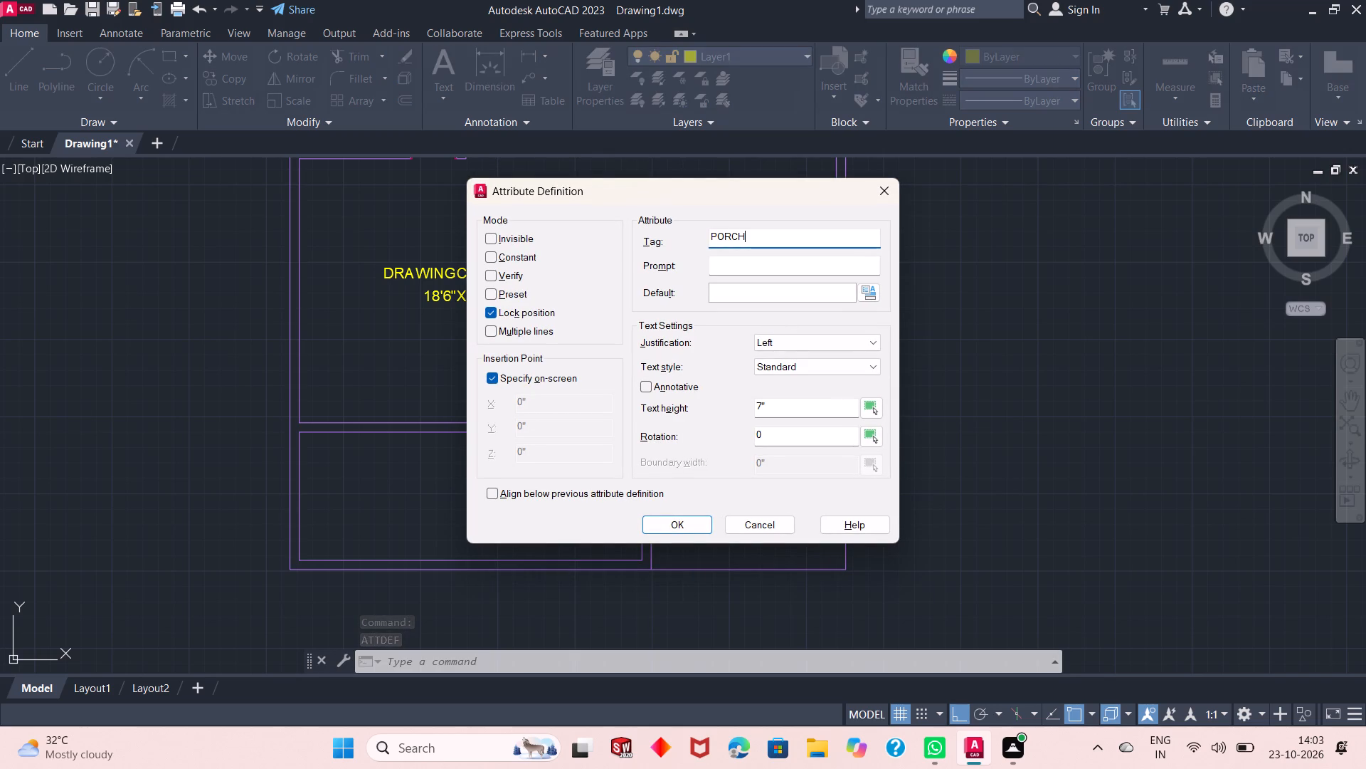
pyautogui.press('Return')
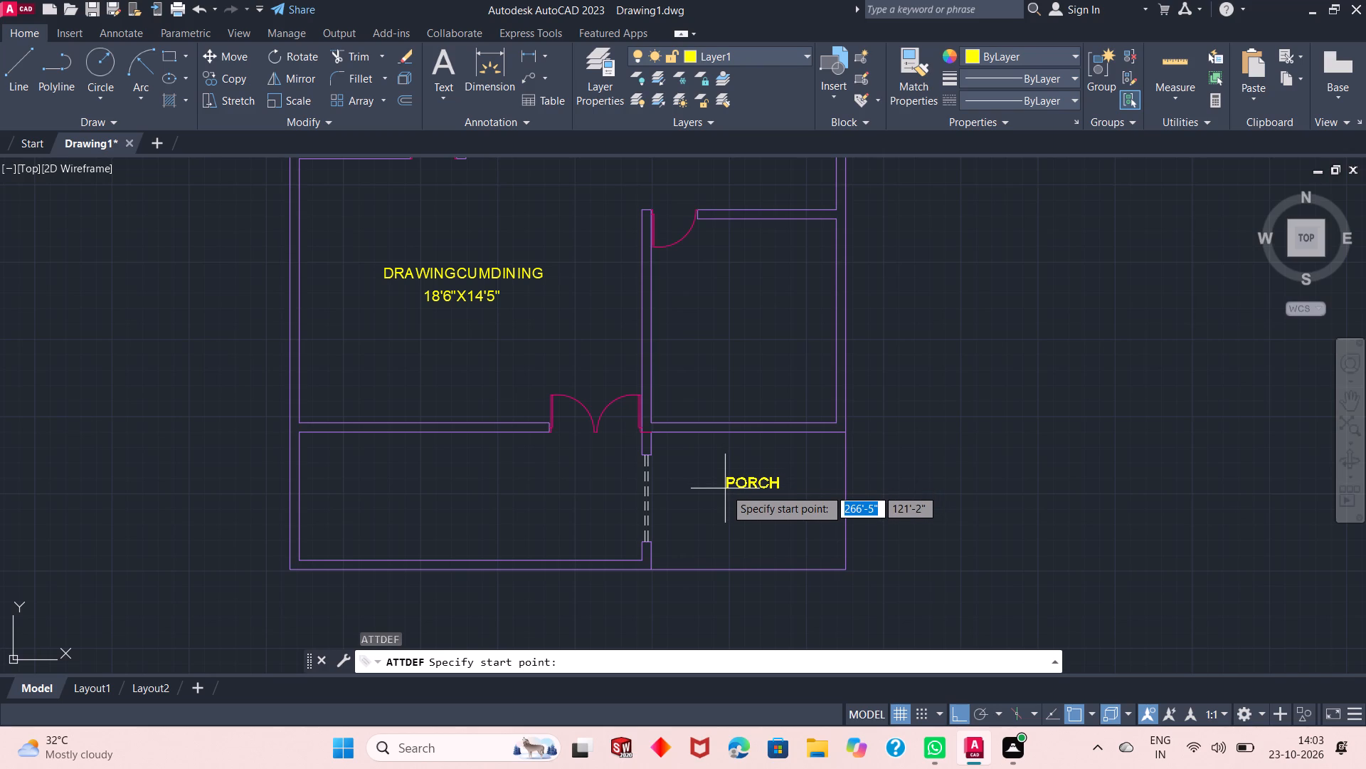
pyautogui.click(725, 488)
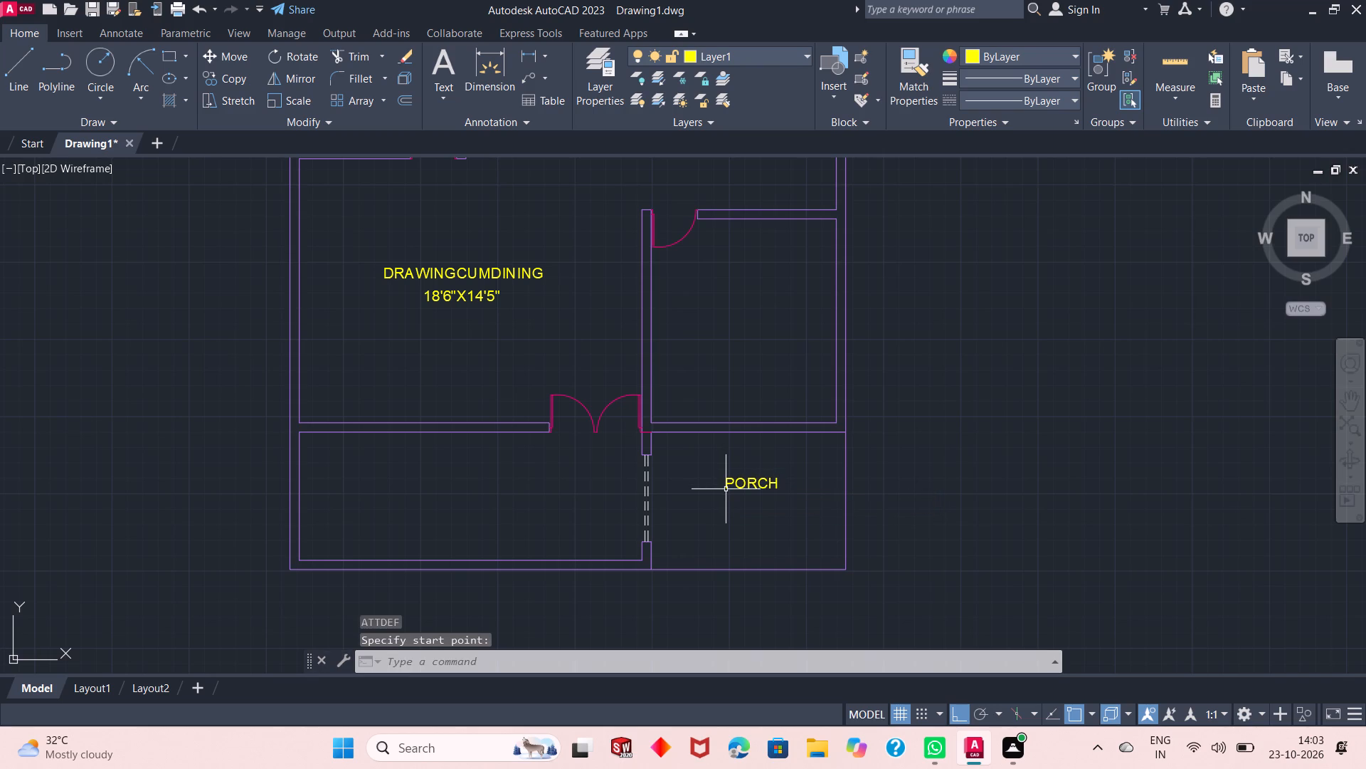
# Define an attribute with tag 10'5"X7'5" and place it directly below the PORCH label.
pyautogui.press('Return')
pyautogui.write('10')
pyautogui.press("'")
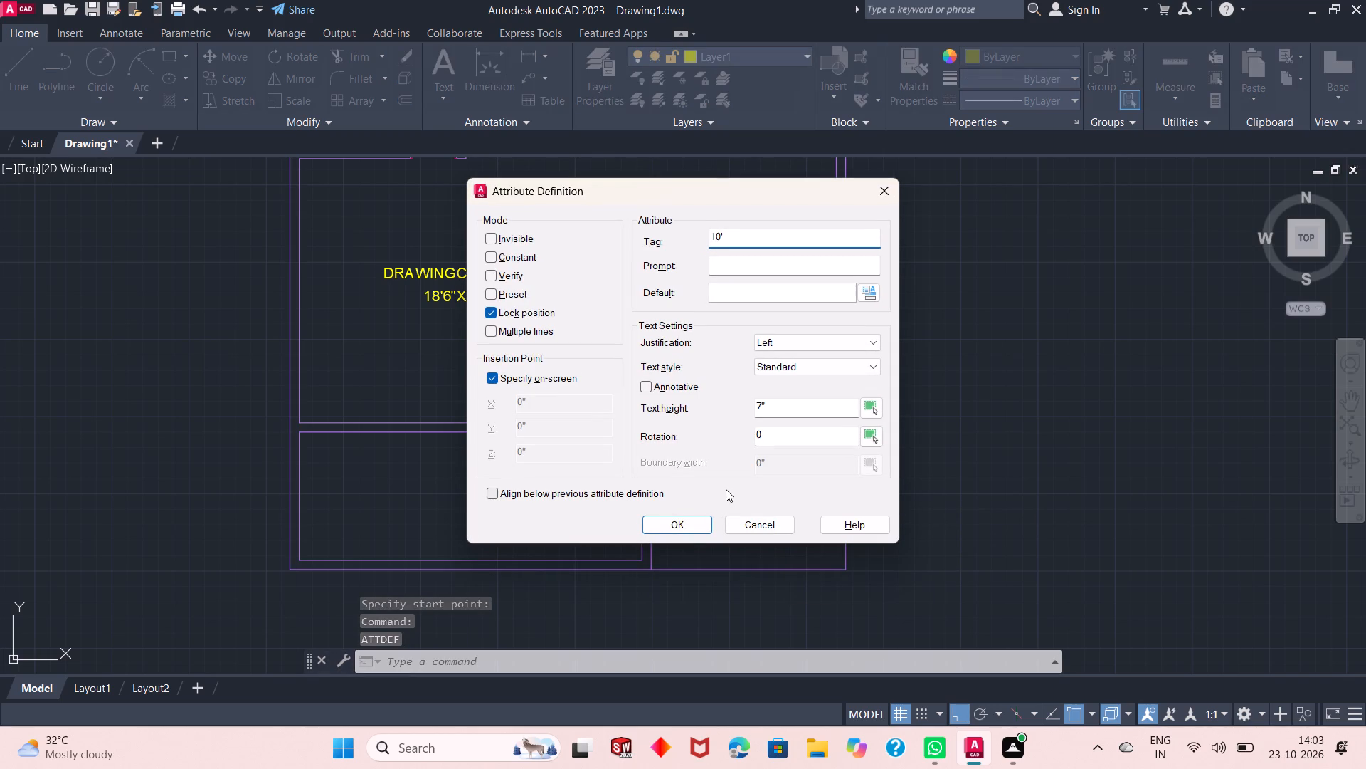
pyautogui.press('5')
pyautogui.hotkey('shift', '"')
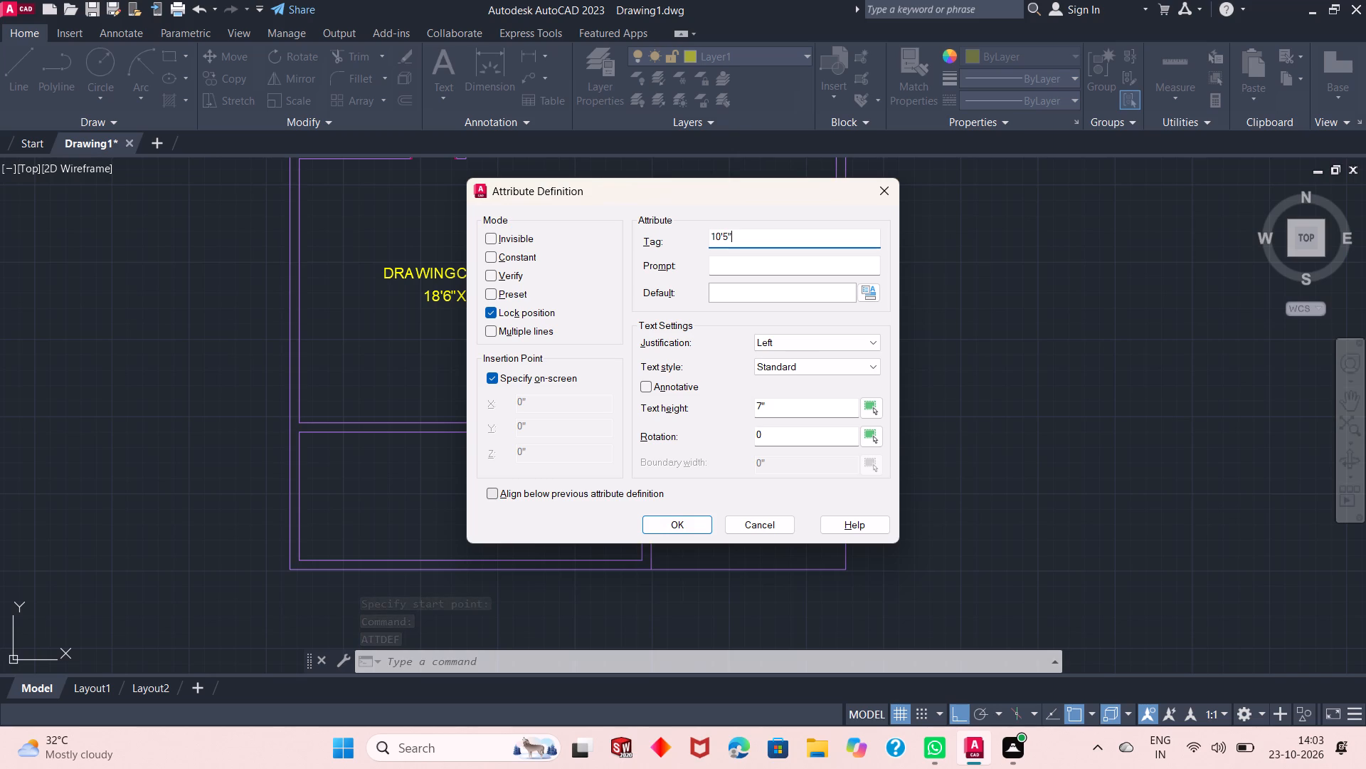
pyautogui.press('x')
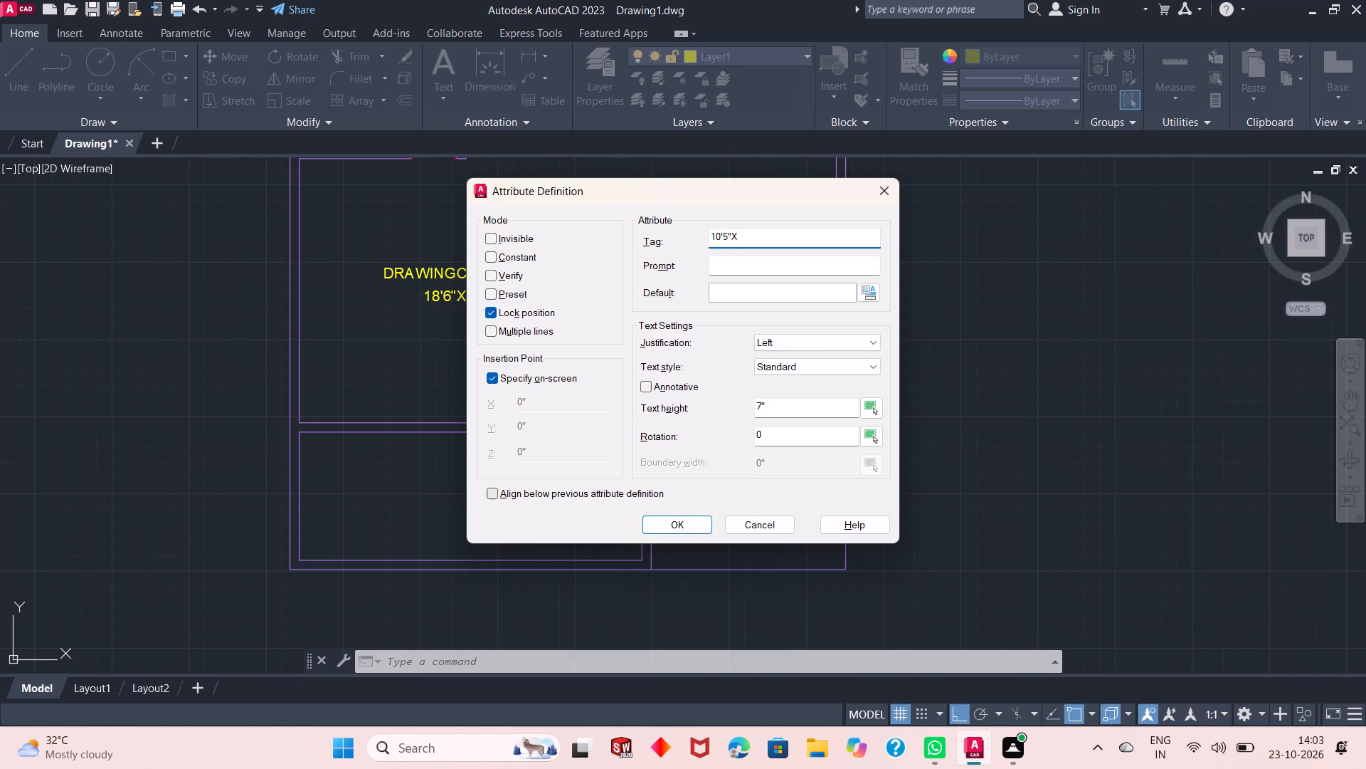
pyautogui.write('7\'5"')
pyautogui.press('Return')
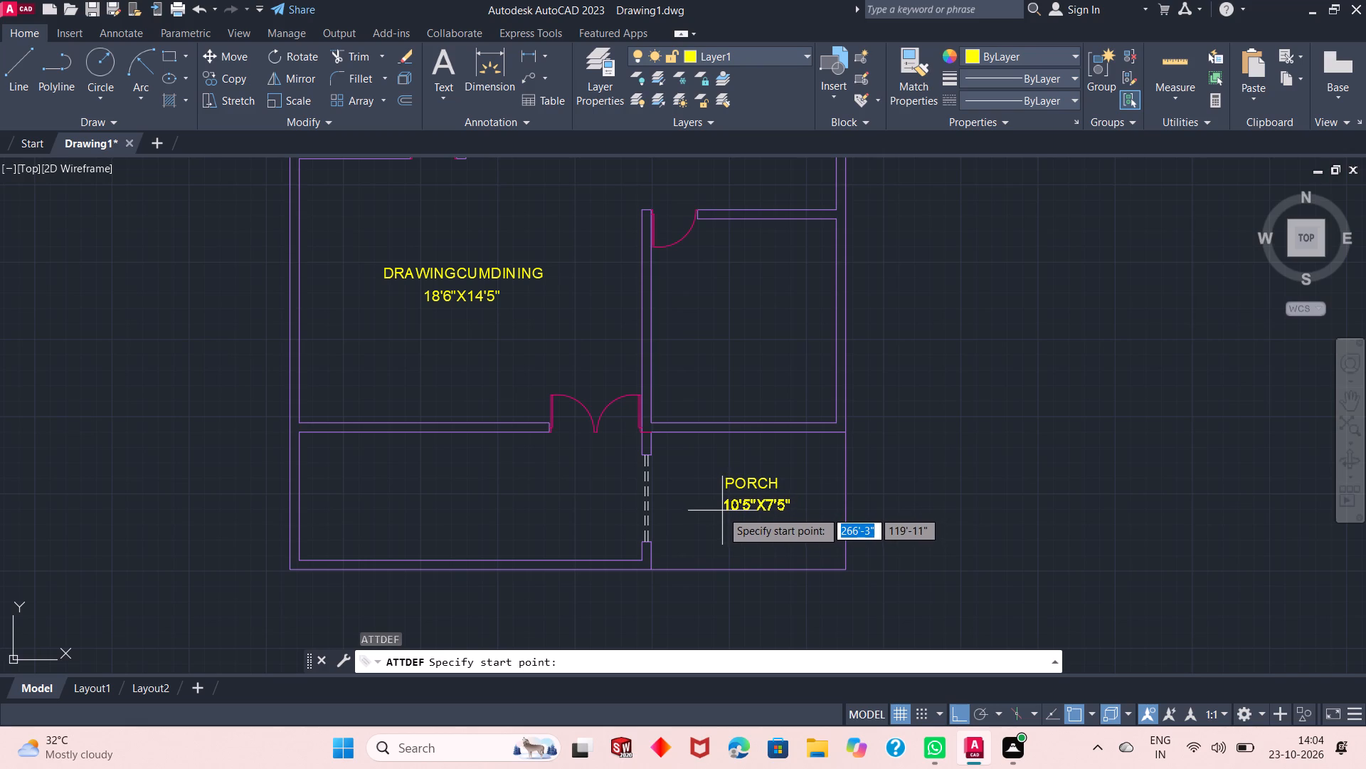
pyautogui.click(719, 508)
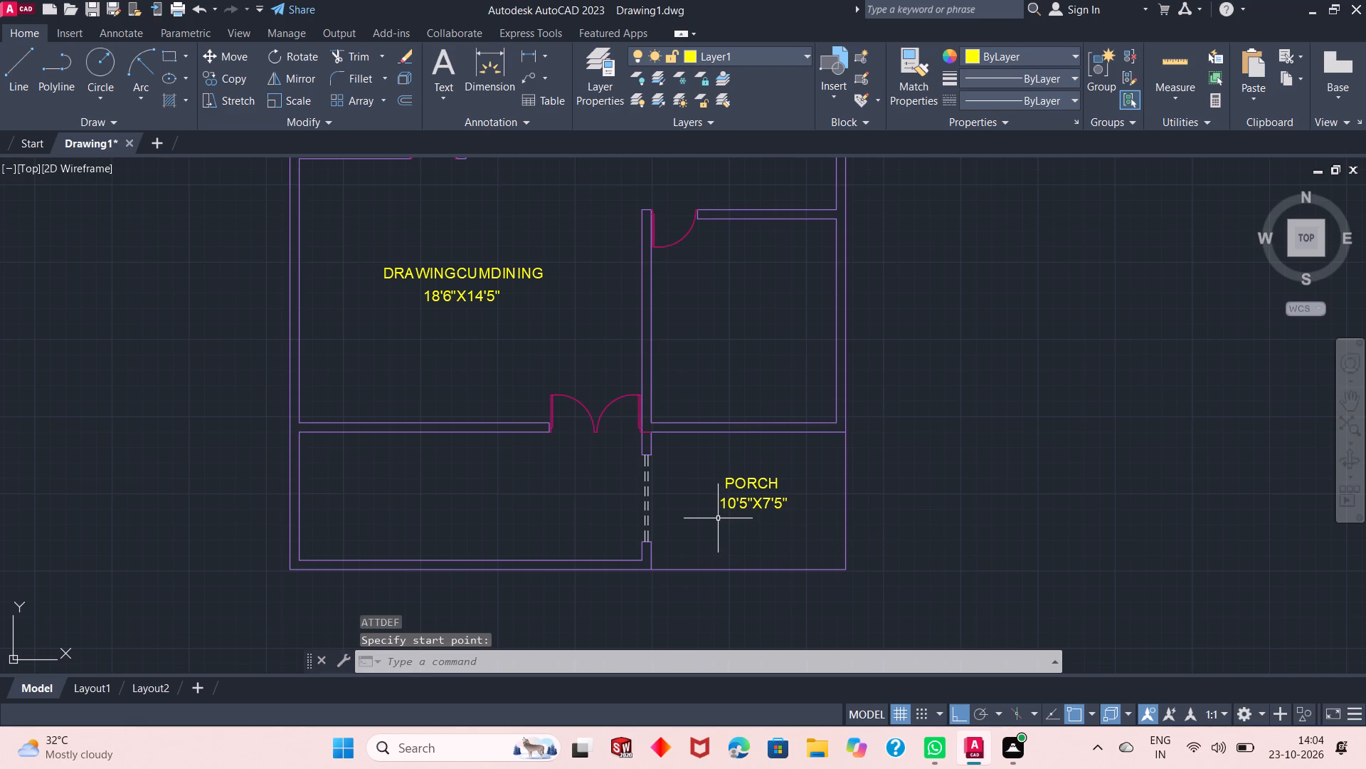
# Define an attribute with tag KITCHEN for the next room label.
pyautogui.press('Return')
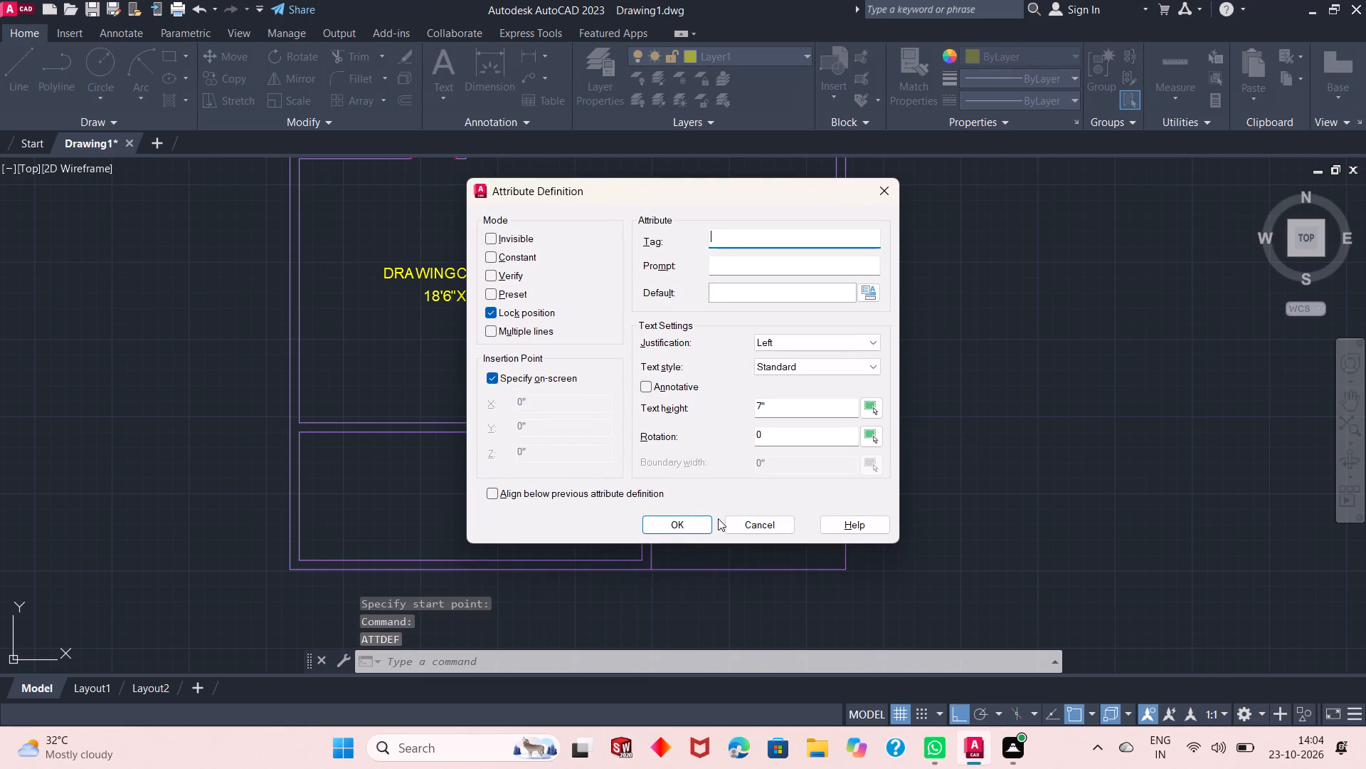
pyautogui.write('KITCHE')
pyautogui.press('n')
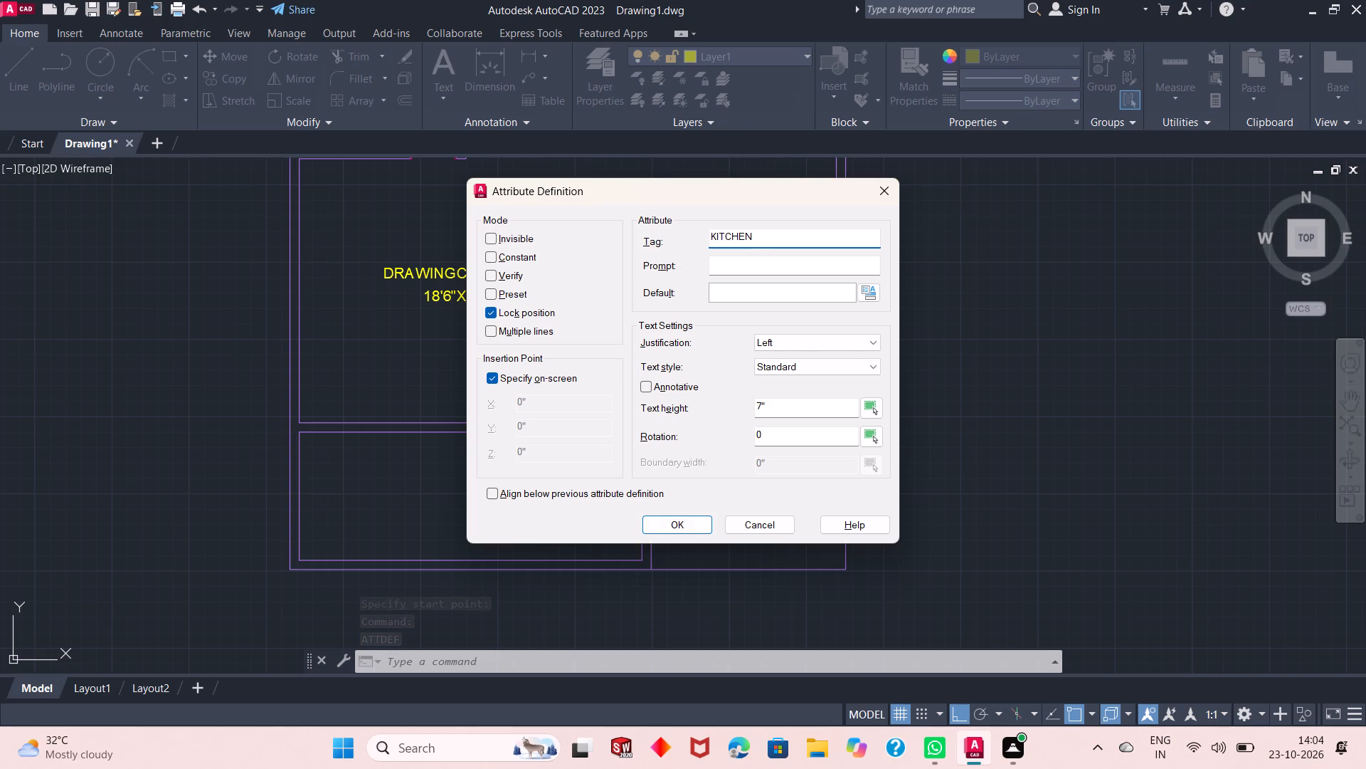
pyautogui.press('Return')
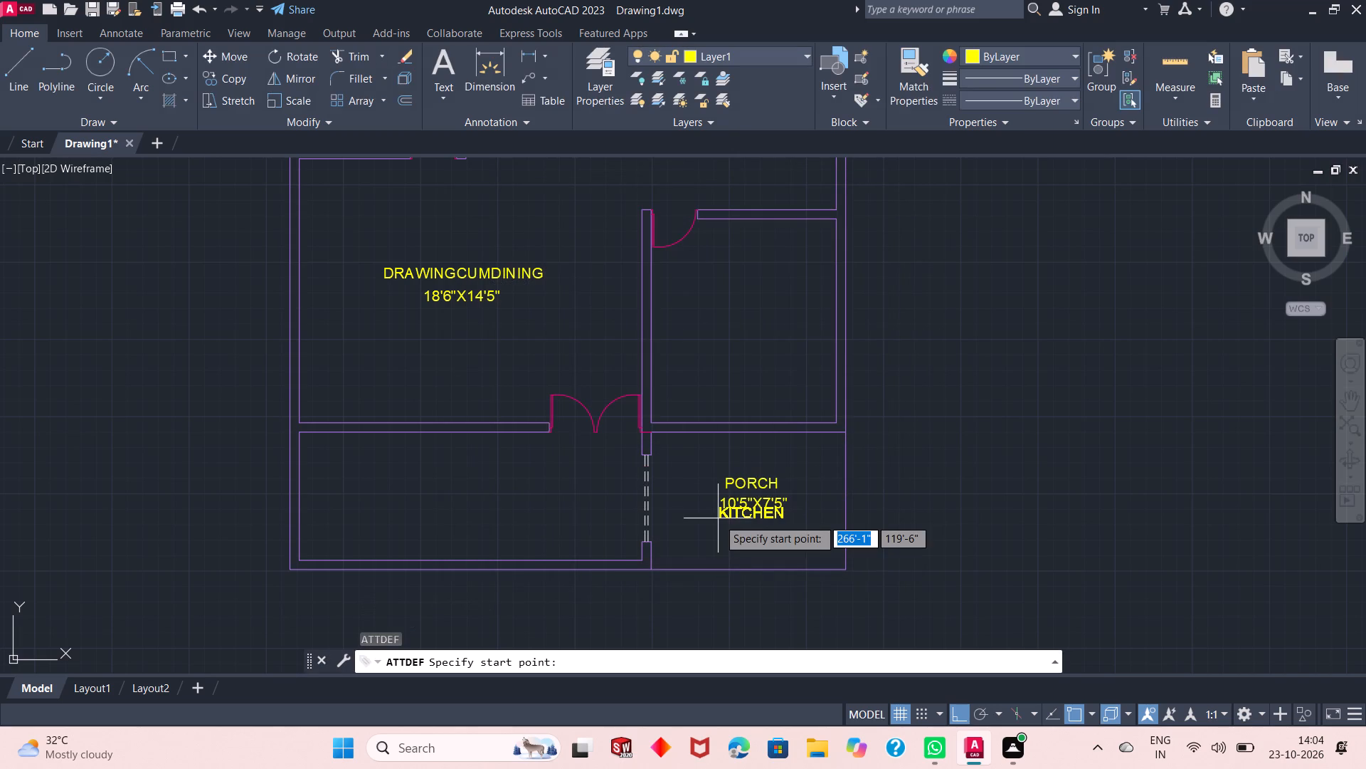
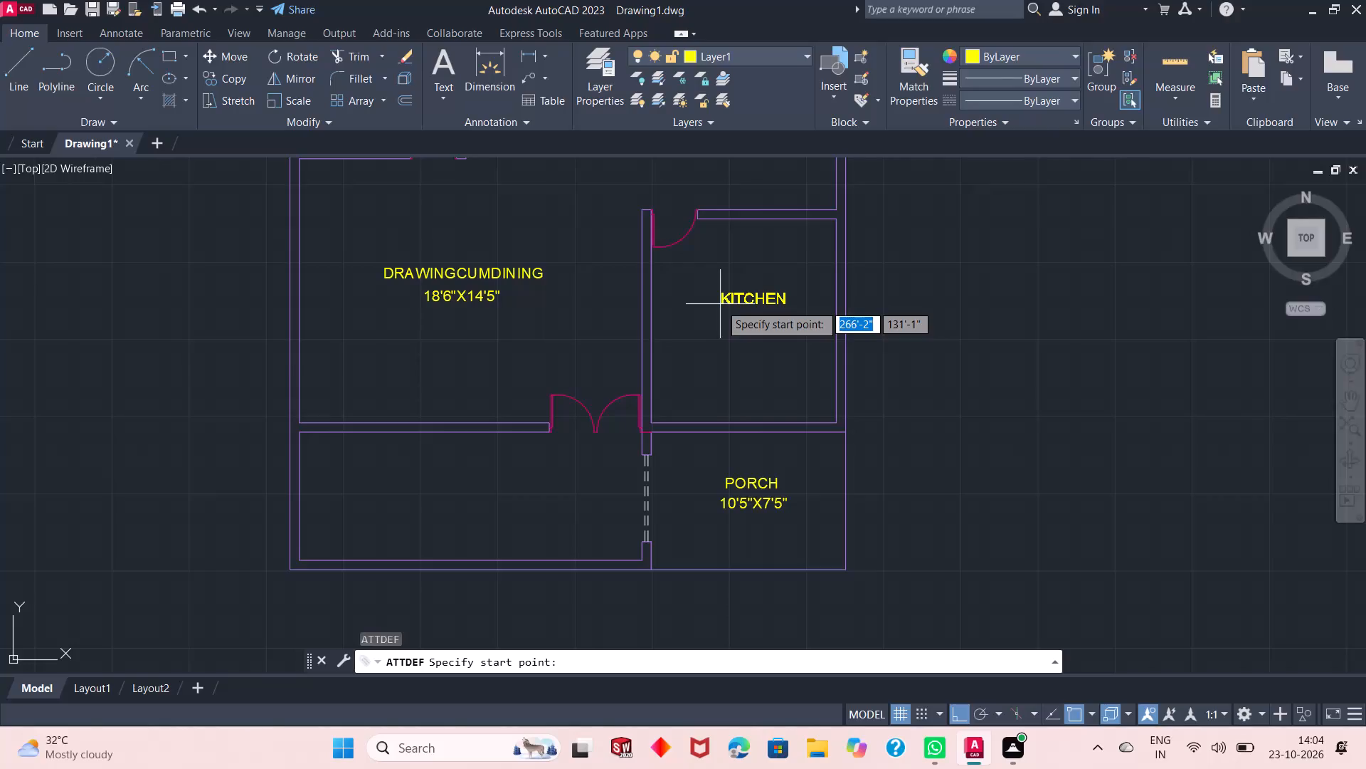
# Place the KITCHEN attribute label inside the room above the porch.
pyautogui.click(720, 304)
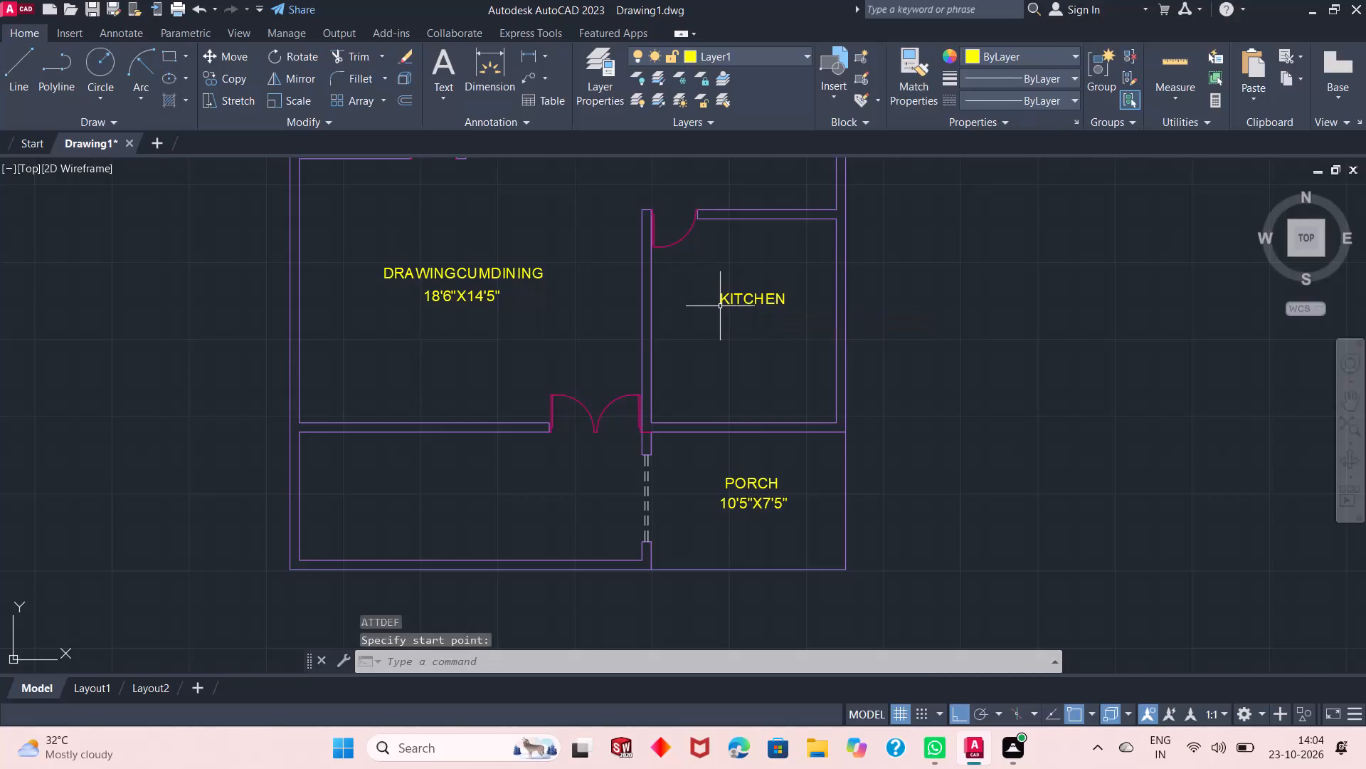
# Add an attribute label with the tag 10'0"X11'0" directly beneath the KITCHEN label.
pyautogui.press('Return')
pyautogui.write('10')
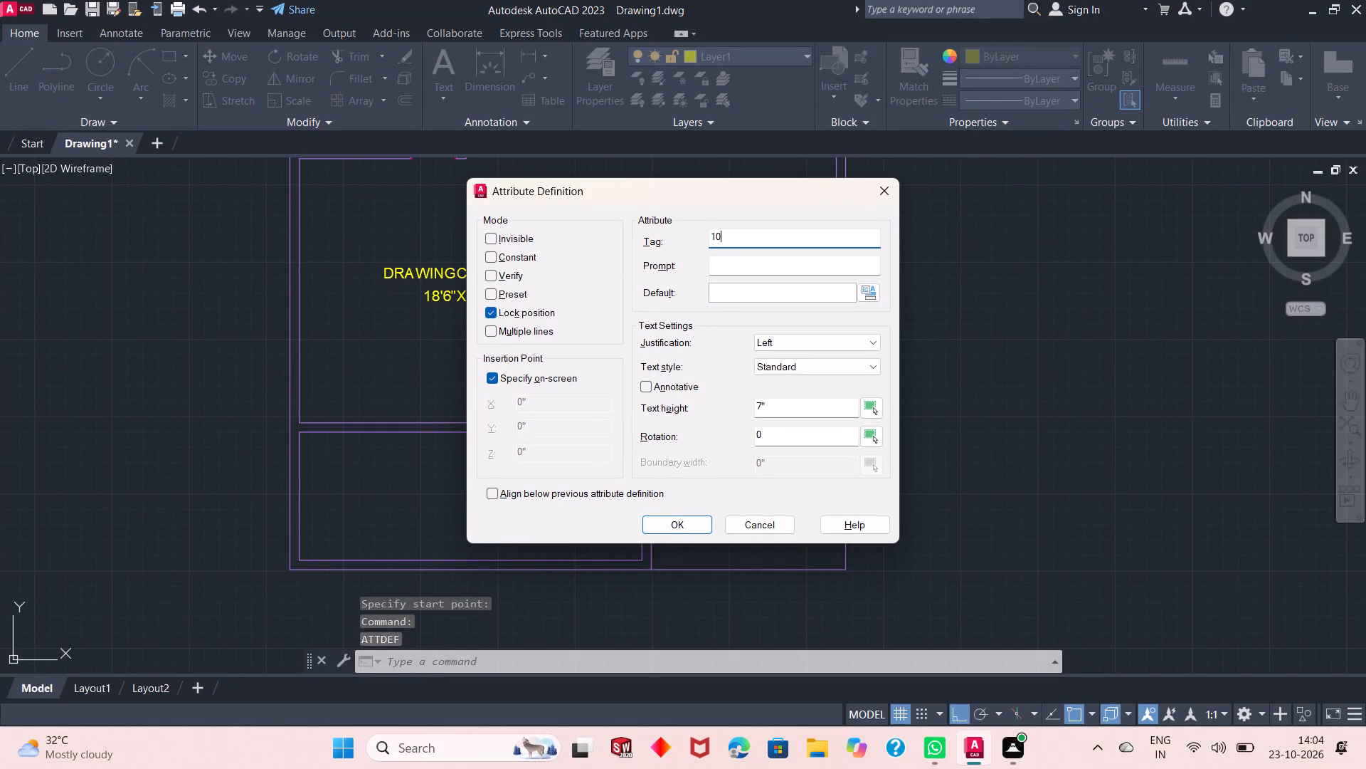
pyautogui.press("'")
pyautogui.press('0')
pyautogui.hotkey('shift', '"')
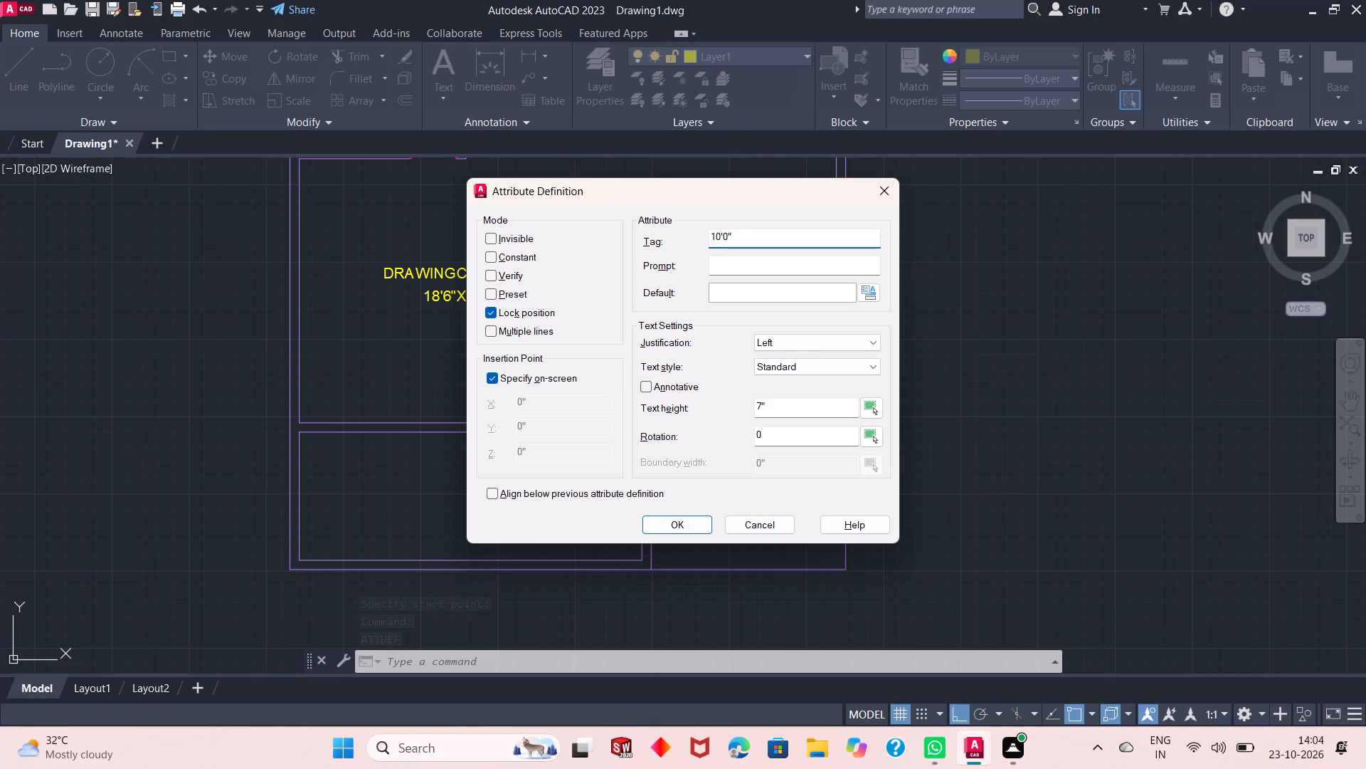
pyautogui.press('x')
pyautogui.write("11'")
pyautogui.write('0"')
pyautogui.press('Return')
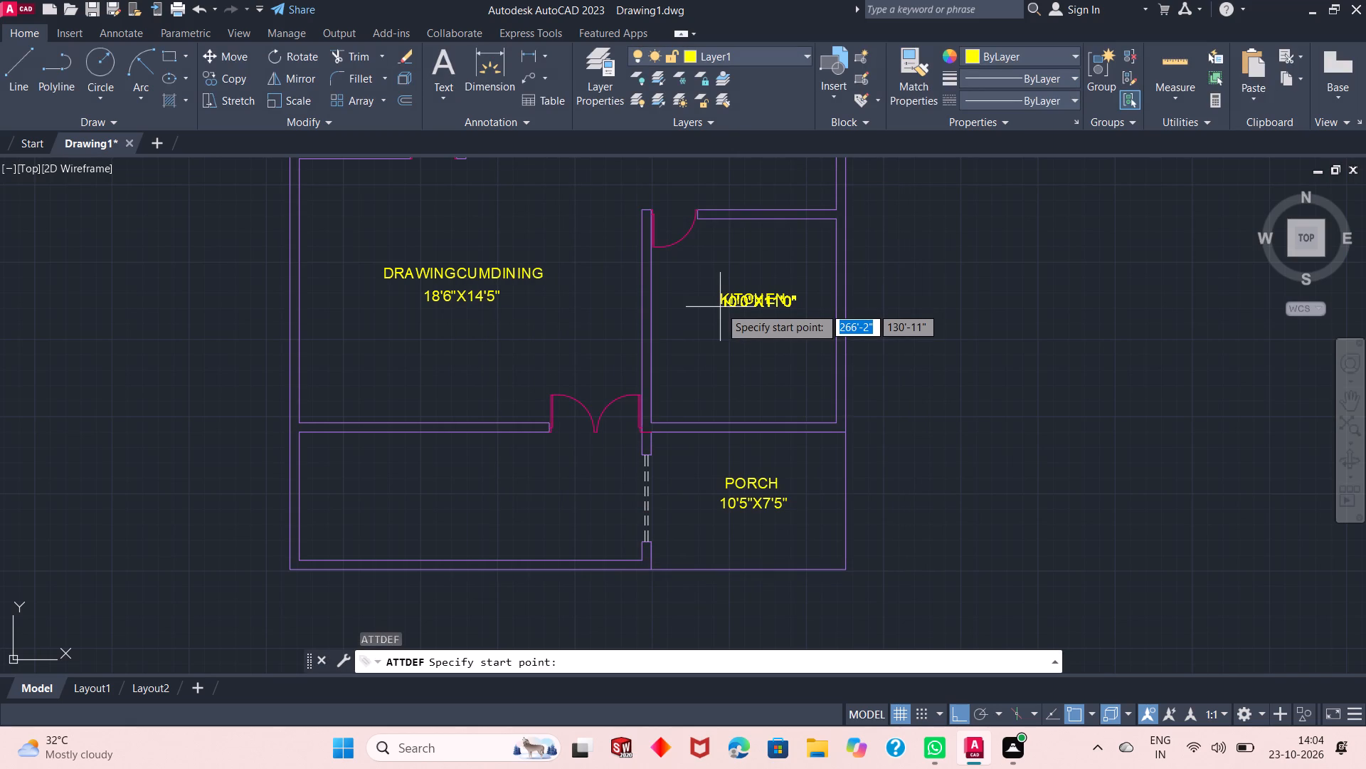
pyautogui.scroll(1, 731, 331)
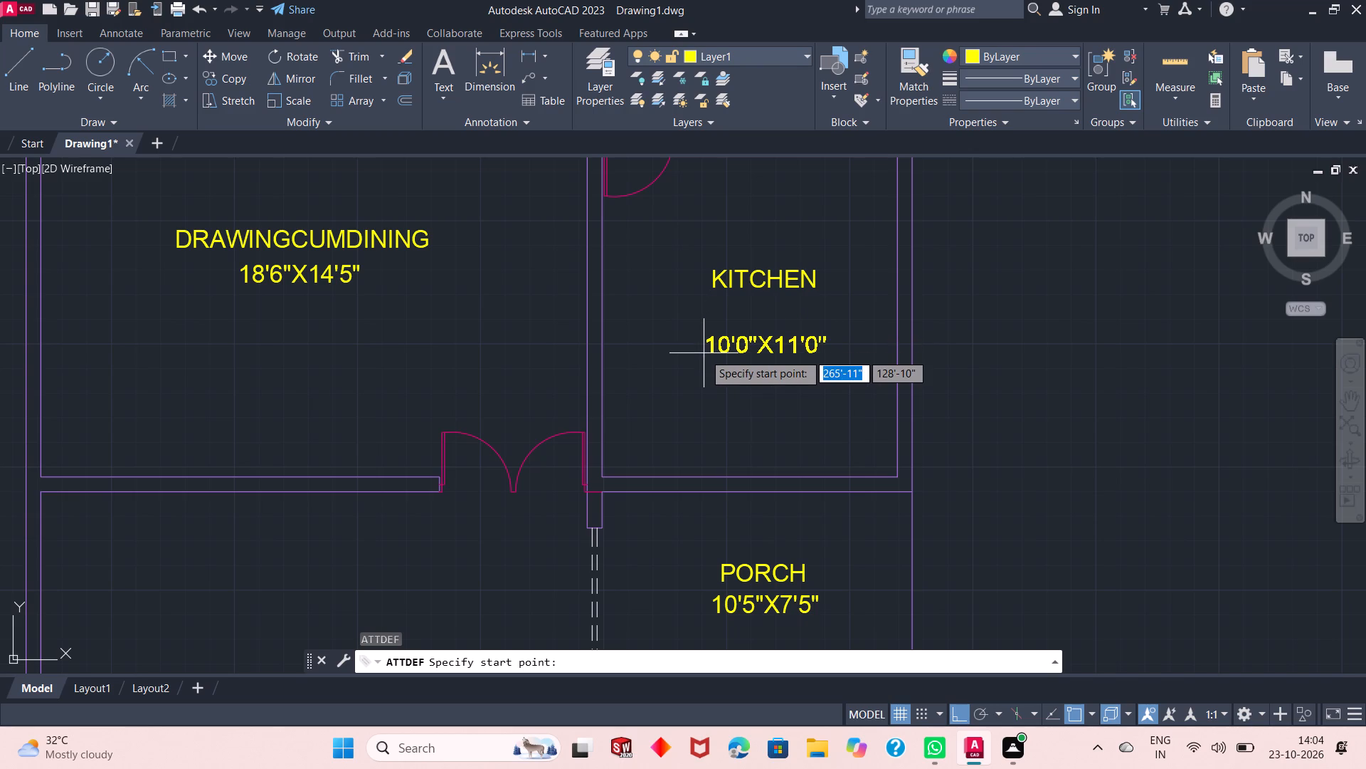
pyautogui.click(707, 318)
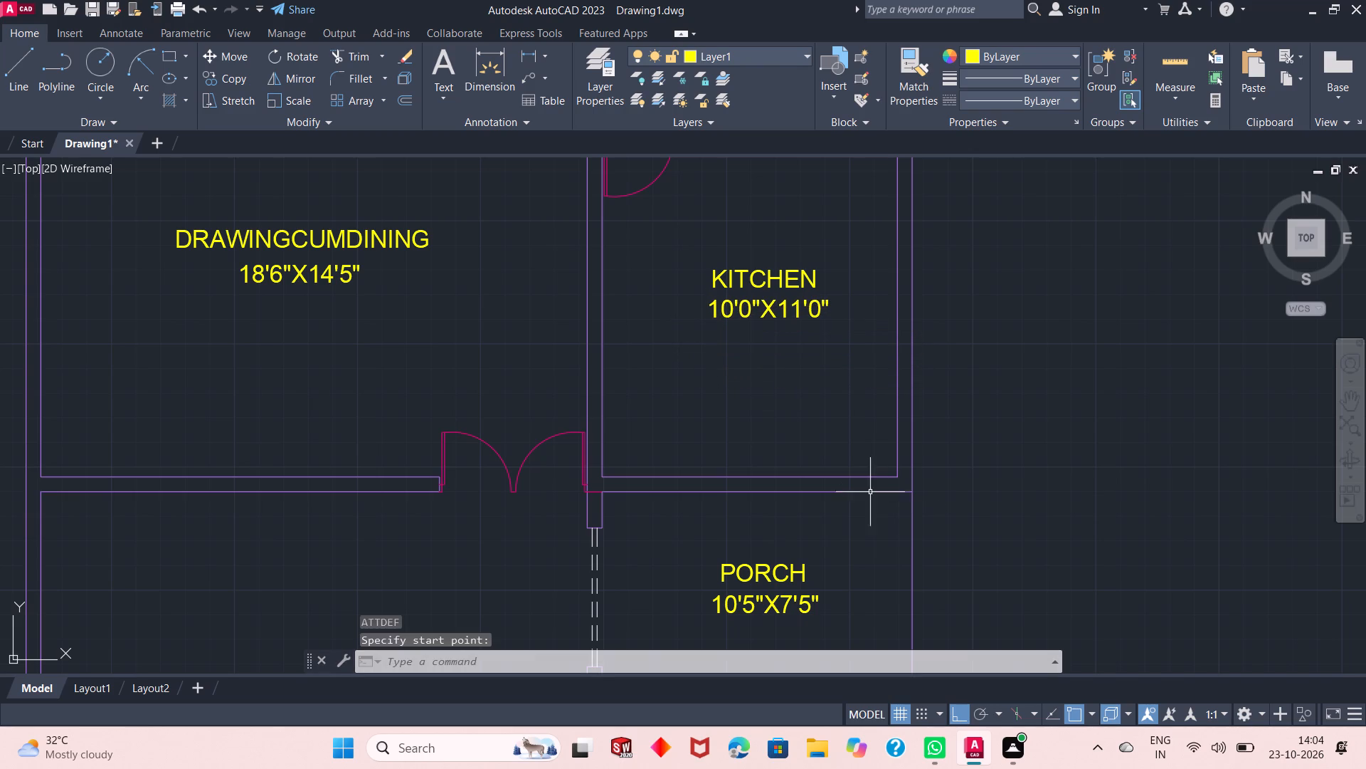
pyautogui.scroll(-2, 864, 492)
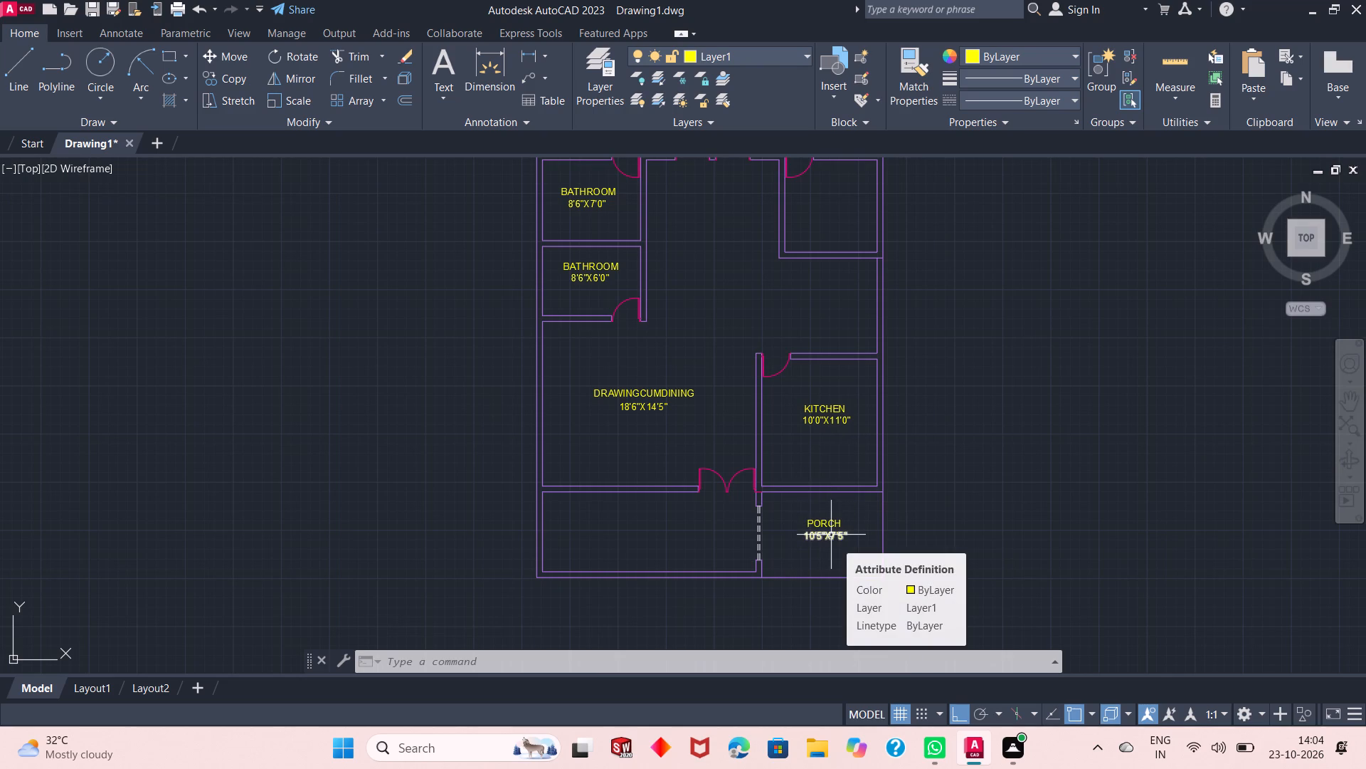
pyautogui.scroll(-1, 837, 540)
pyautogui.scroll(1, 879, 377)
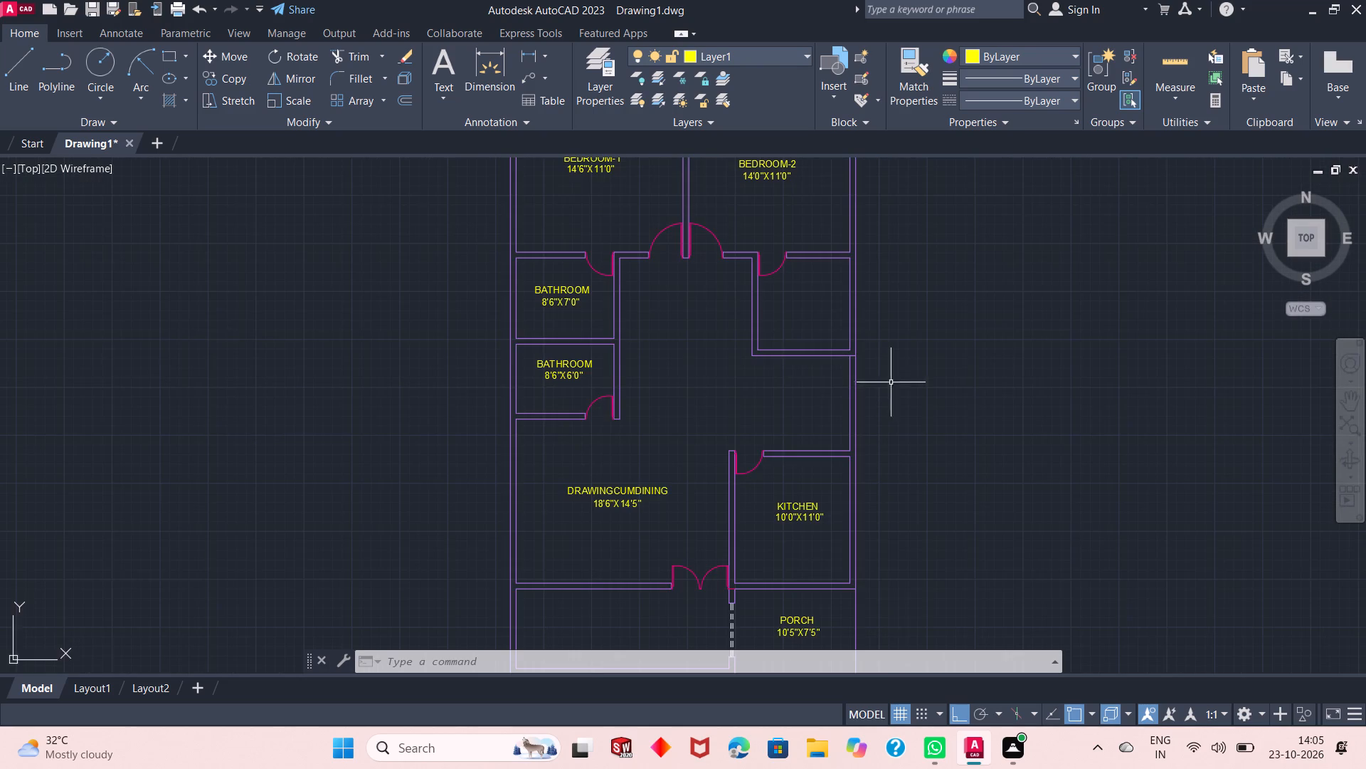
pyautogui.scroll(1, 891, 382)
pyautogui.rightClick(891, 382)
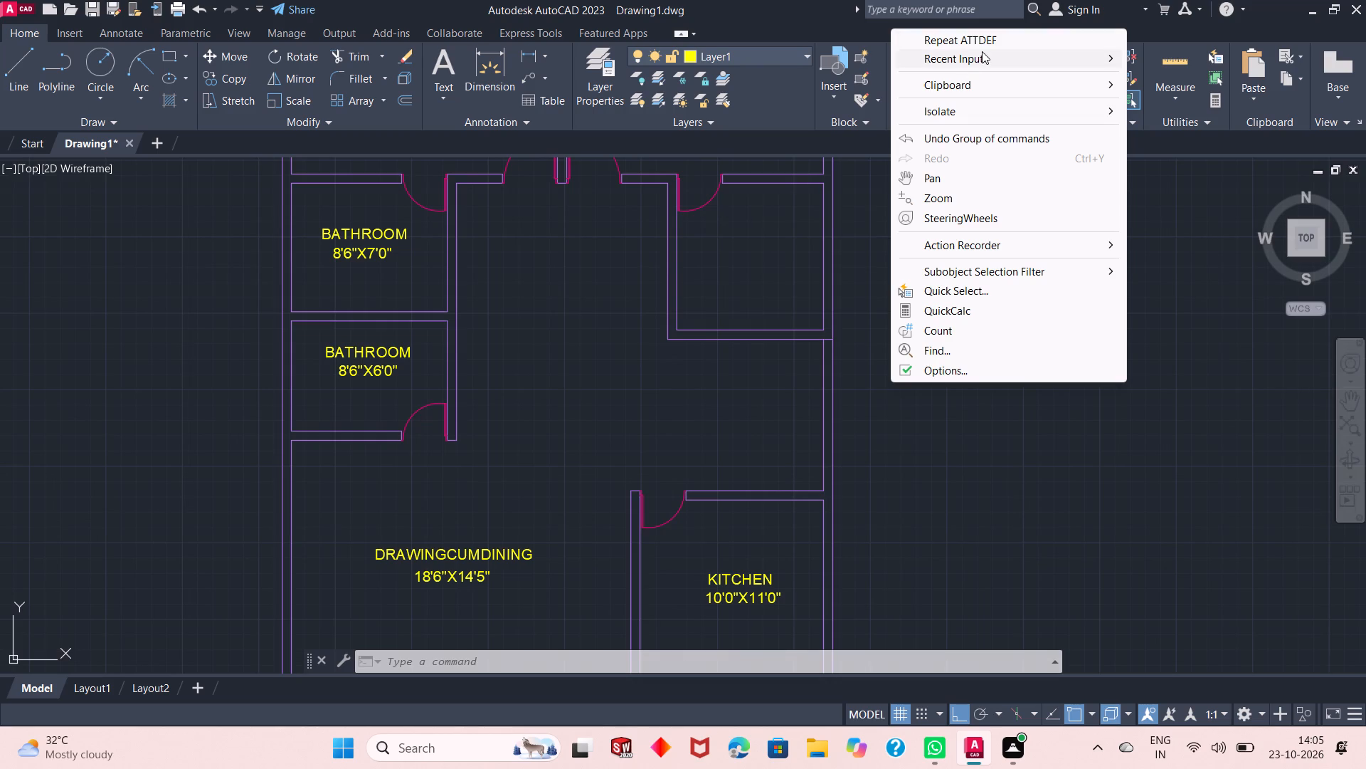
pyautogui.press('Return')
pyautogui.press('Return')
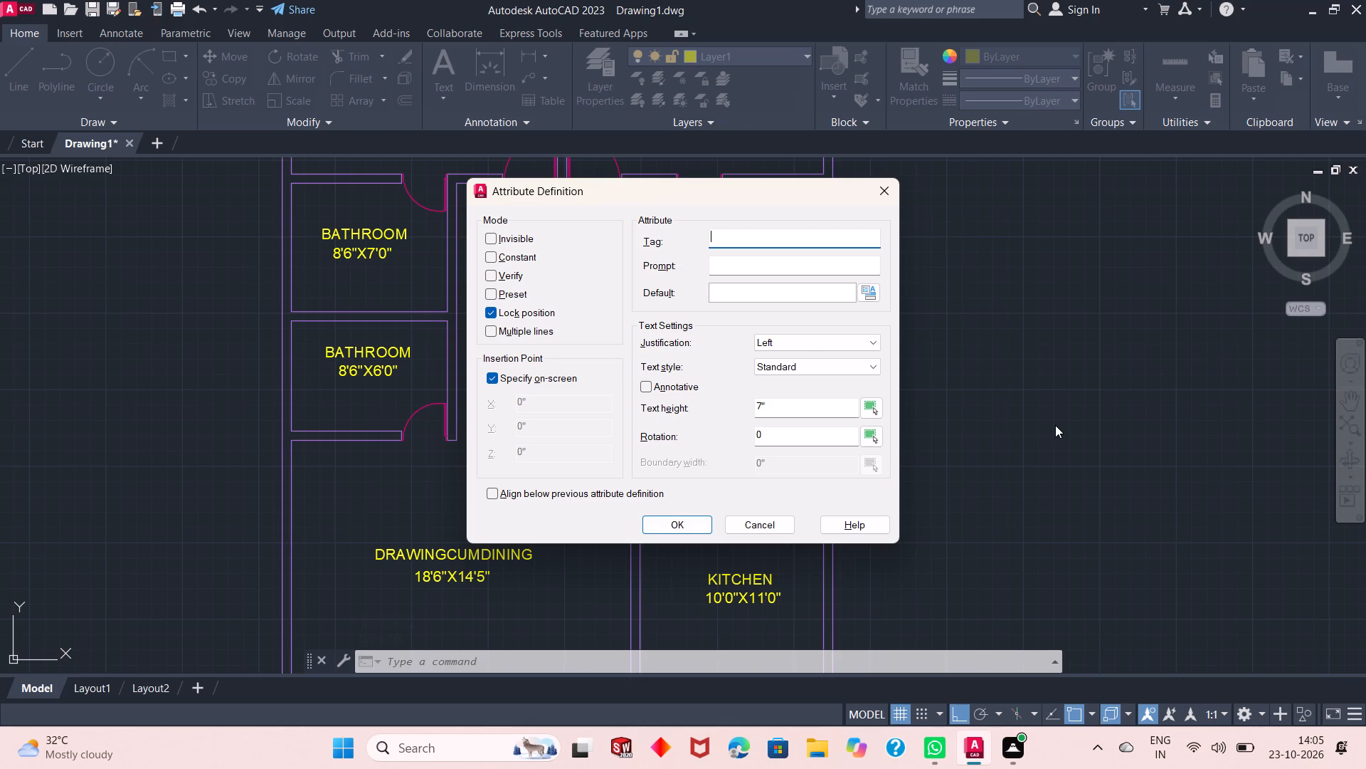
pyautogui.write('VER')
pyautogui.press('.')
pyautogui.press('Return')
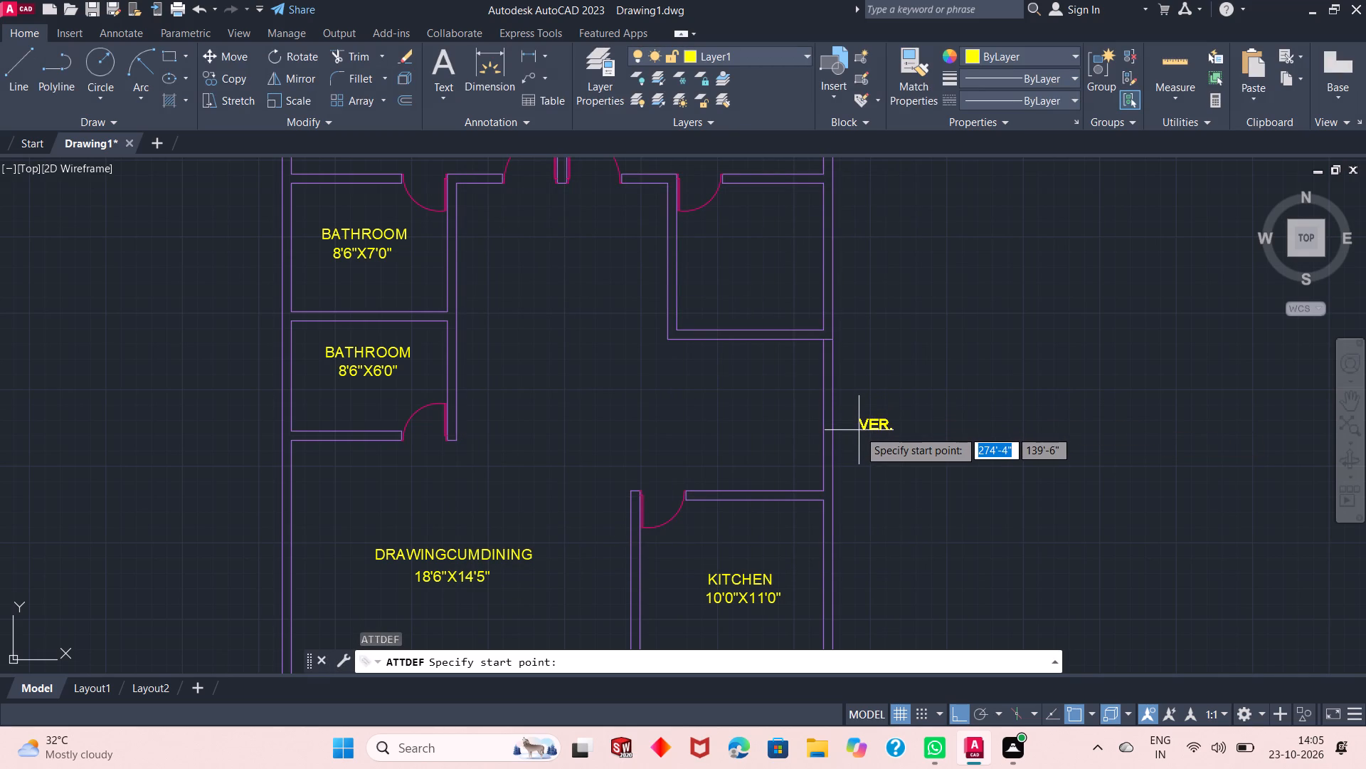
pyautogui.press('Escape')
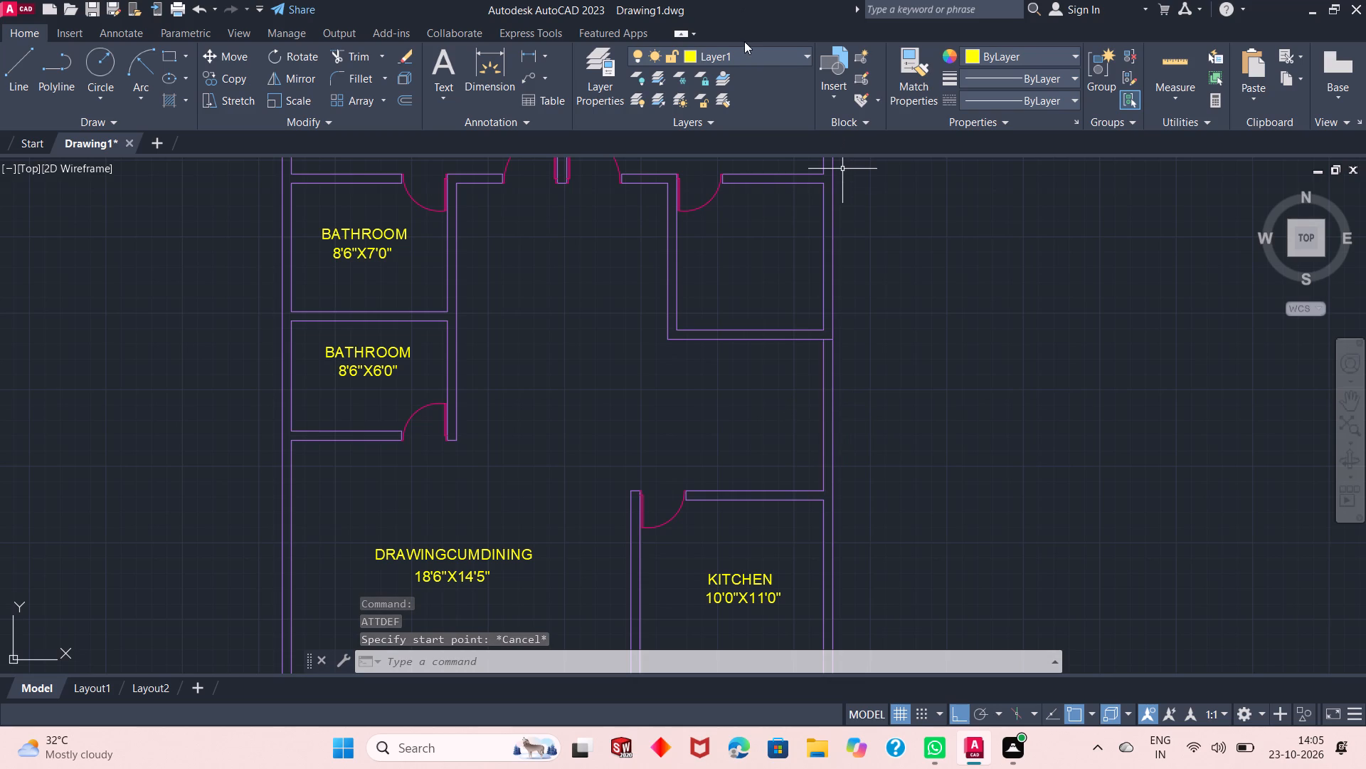
# Make Layer3 current and offset the bottom wall line of the unlabelled room above the kitchen 2'3" downward.
pyautogui.click(755, 56)
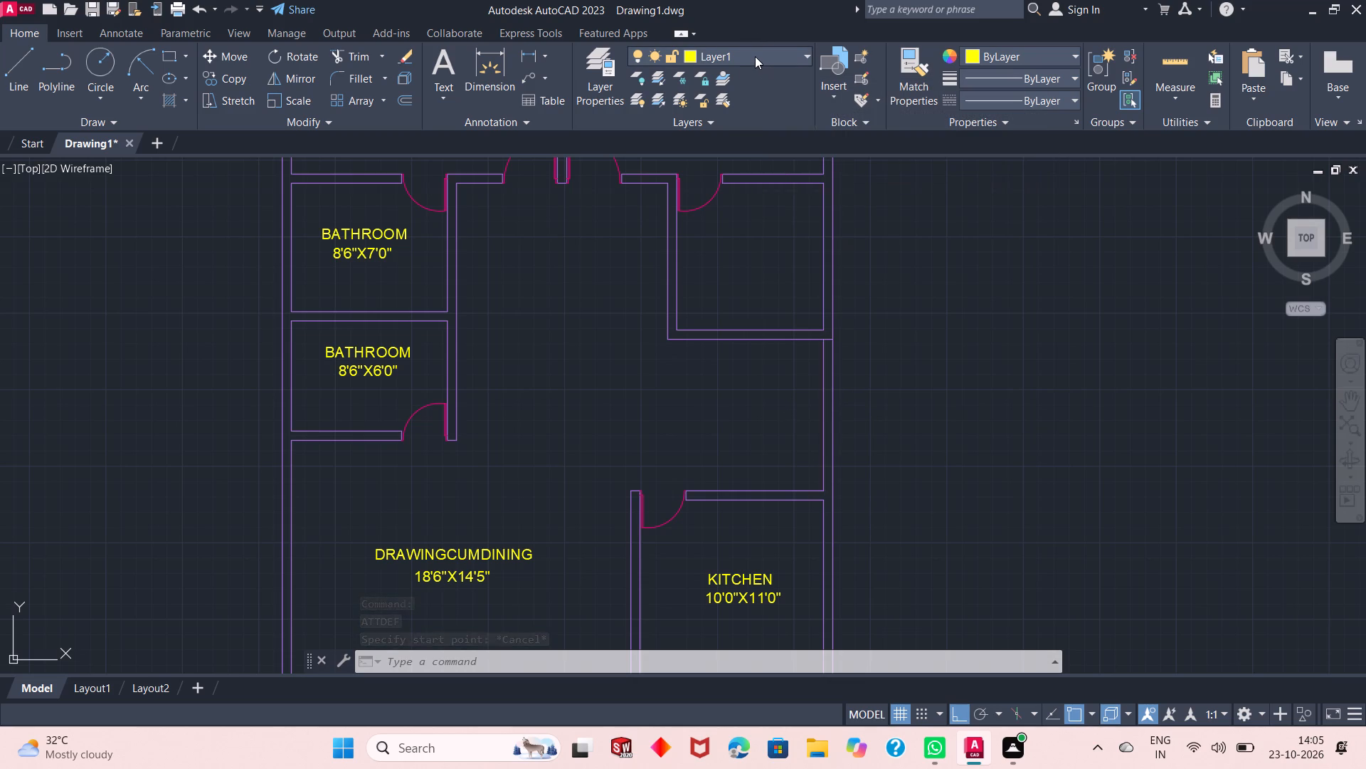
pyautogui.click(743, 145)
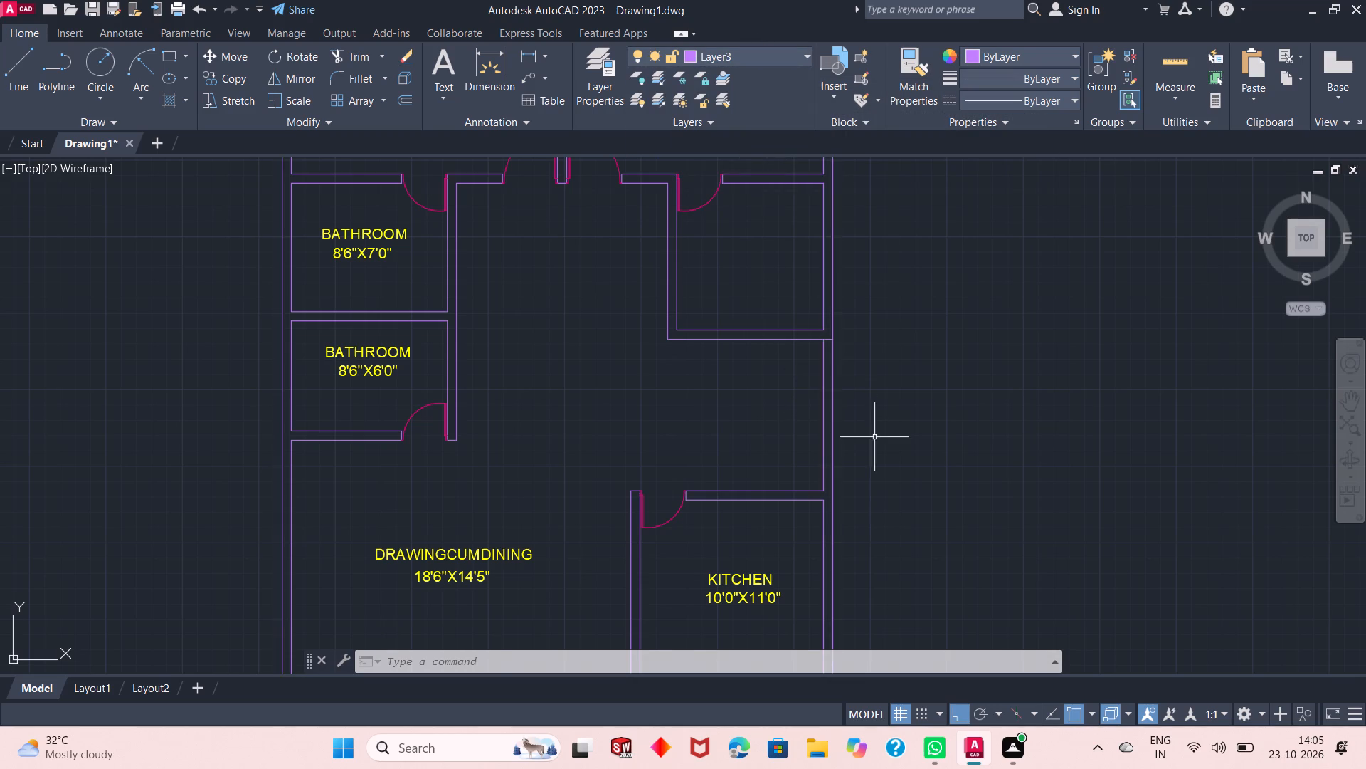
pyautogui.scroll(1, 874, 437)
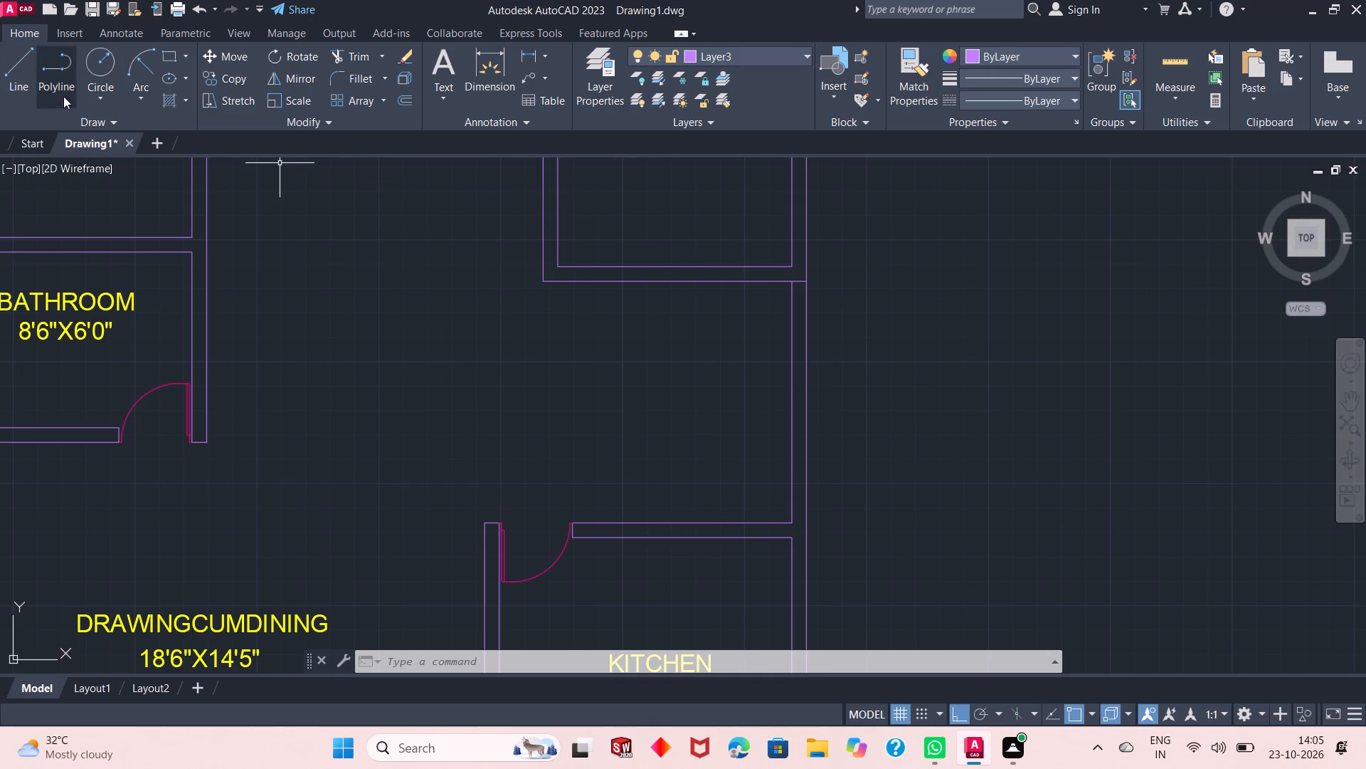
pyautogui.click(406, 104)
pyautogui.rightClick(452, 224)
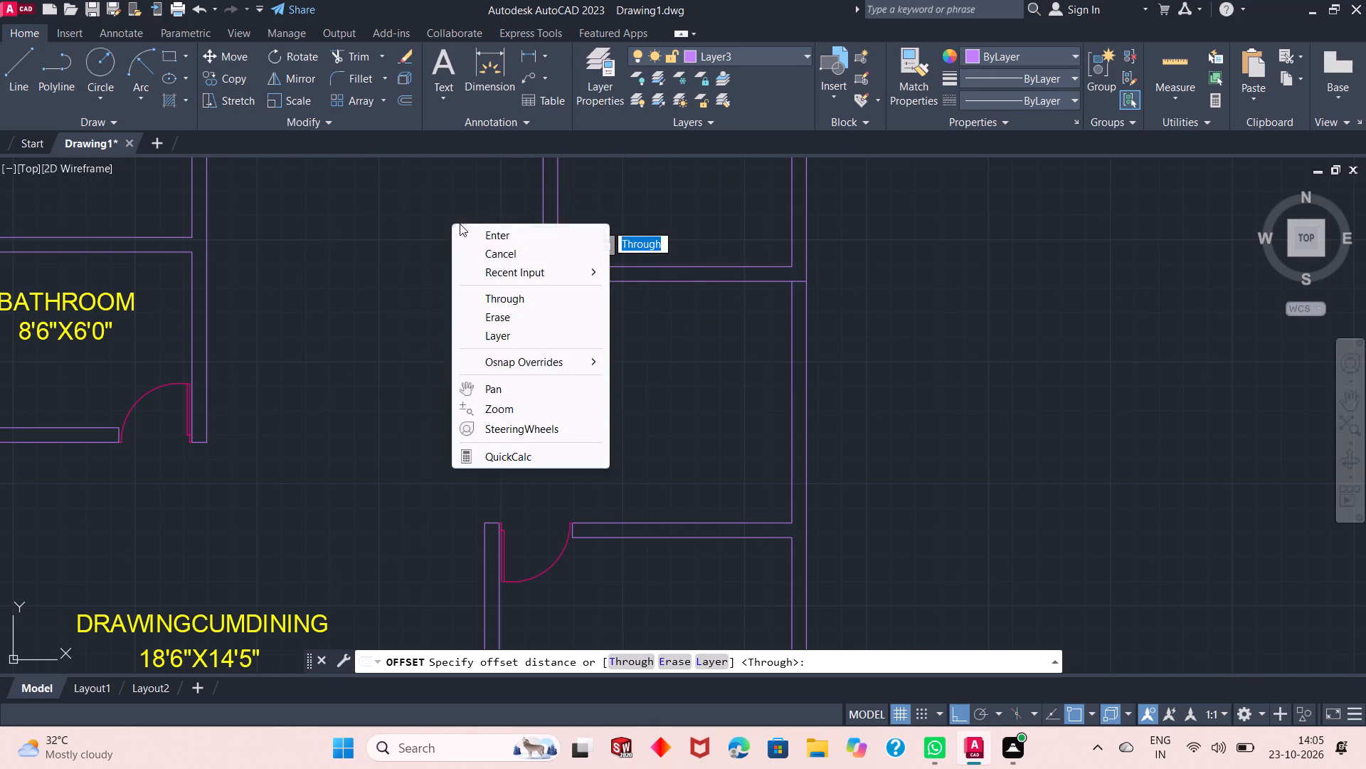
pyautogui.click(477, 231)
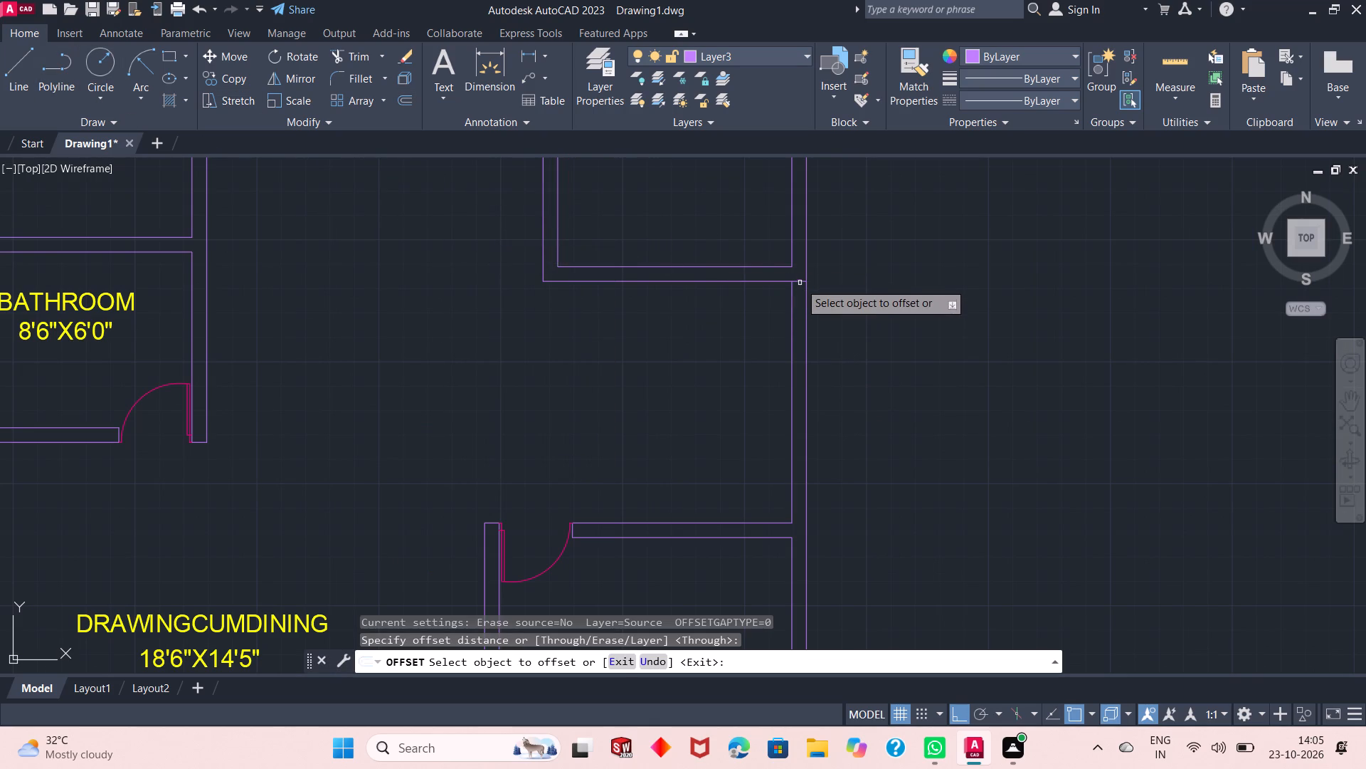
pyautogui.click(800, 281)
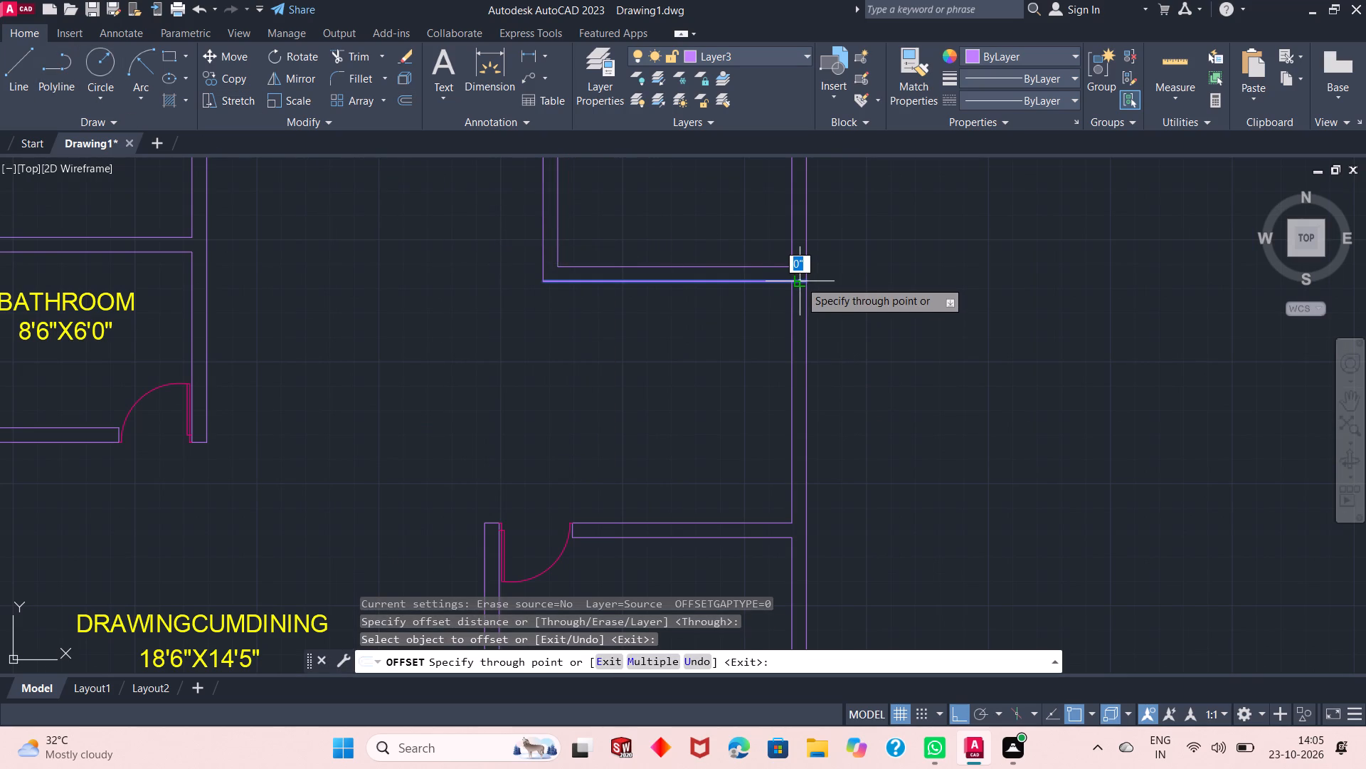
pyautogui.press('2')
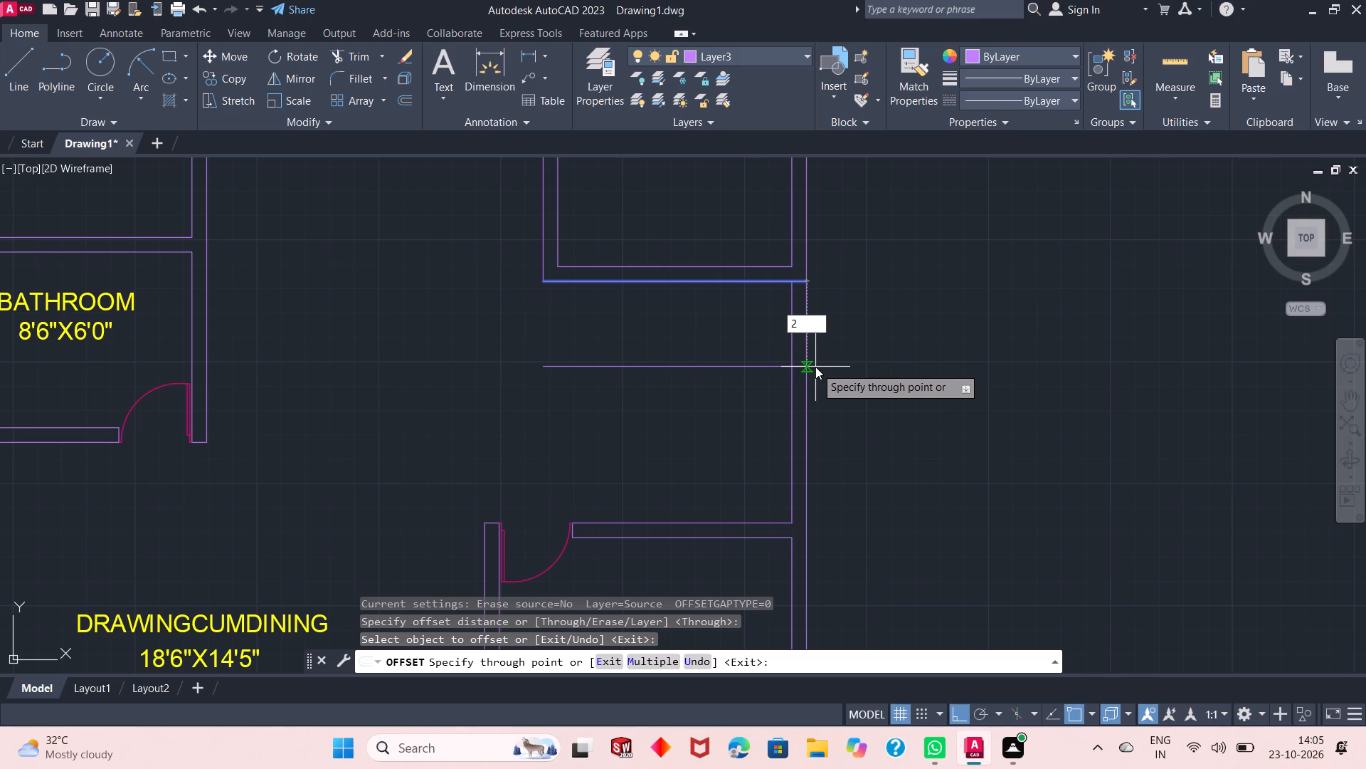
pyautogui.press("'")
pyautogui.press('6')
pyautogui.press('BackSpace')
pyautogui.write('3"')
pyautogui.press('Return')
pyautogui.rightClick(821, 328)
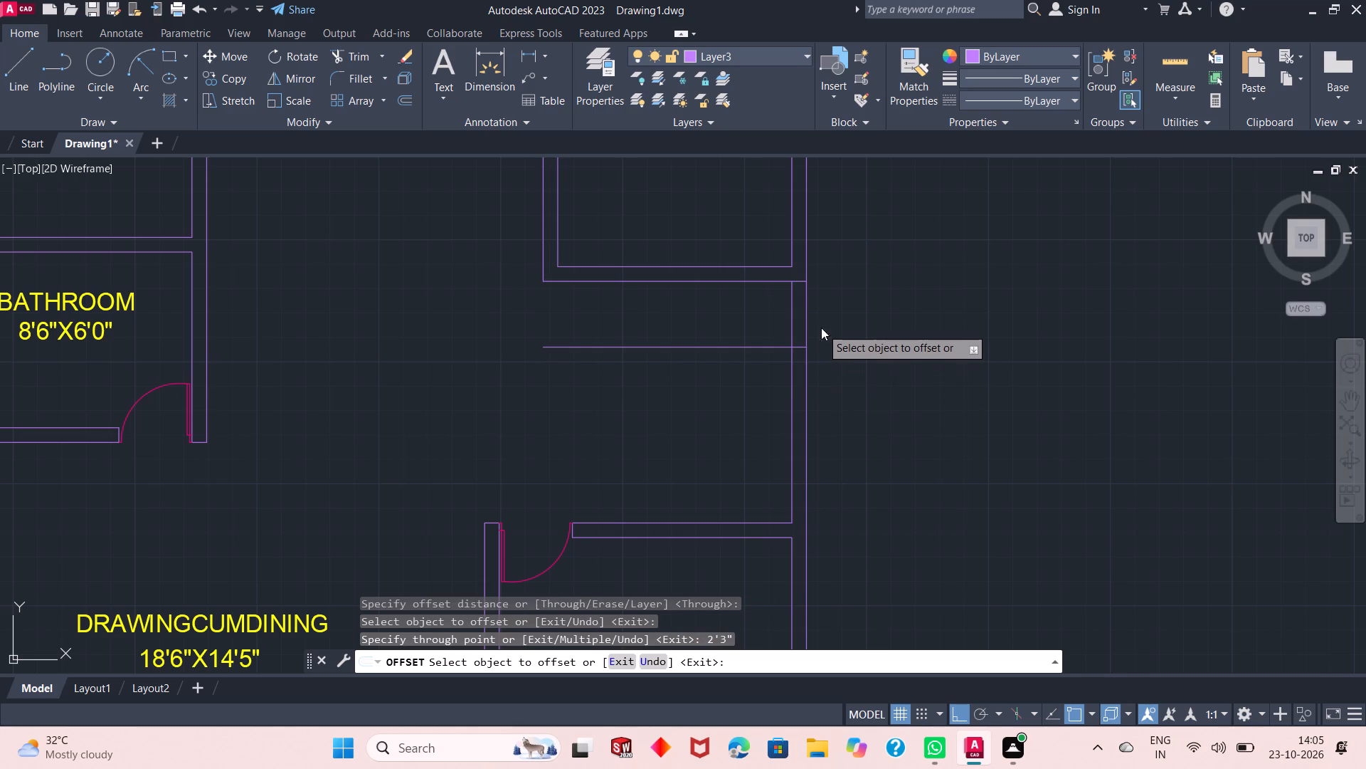
pyautogui.click(845, 338)
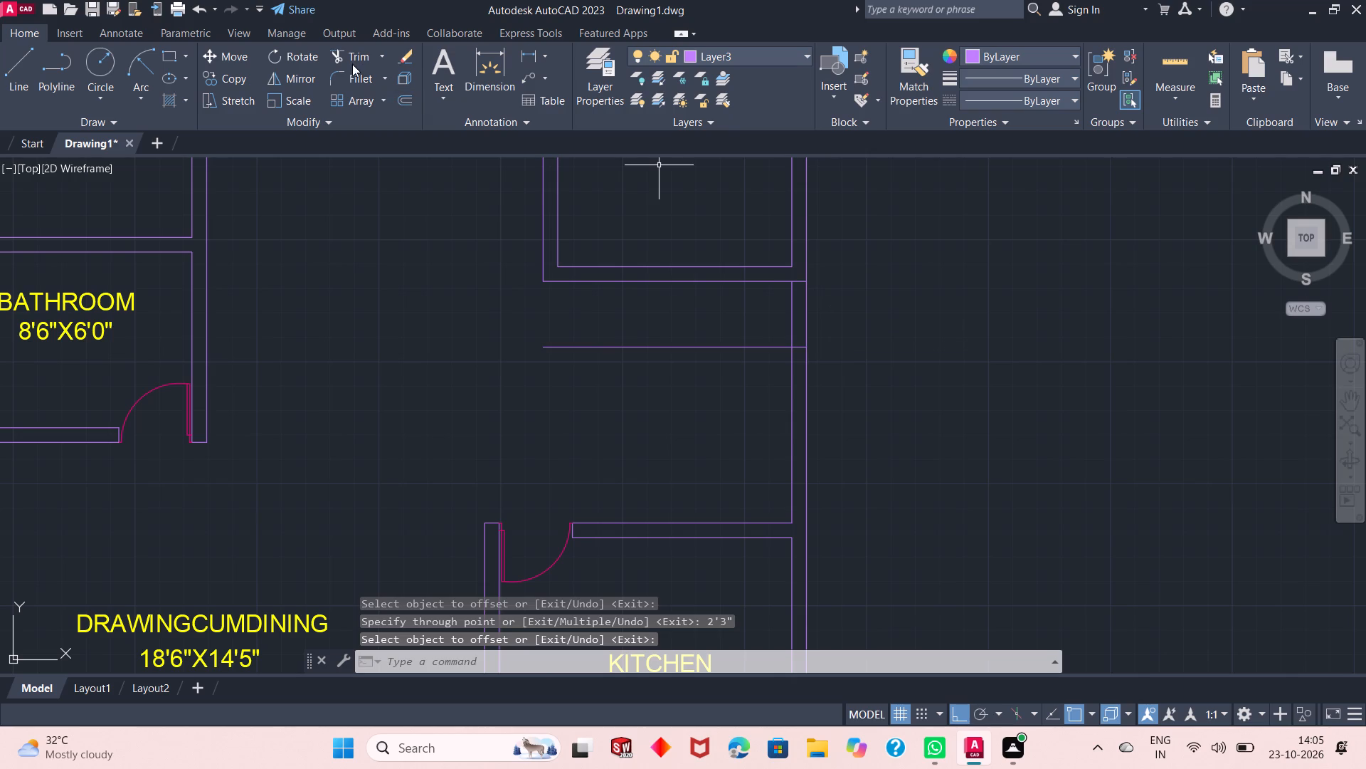
# Trim the outer wall lines and the excess offset line to open a gap below the unlabelled room.
pyautogui.click(352, 60)
pyautogui.moveTo(674, 368); pyautogui.dragTo(886, 303)
pyautogui.rightClick(886, 303)
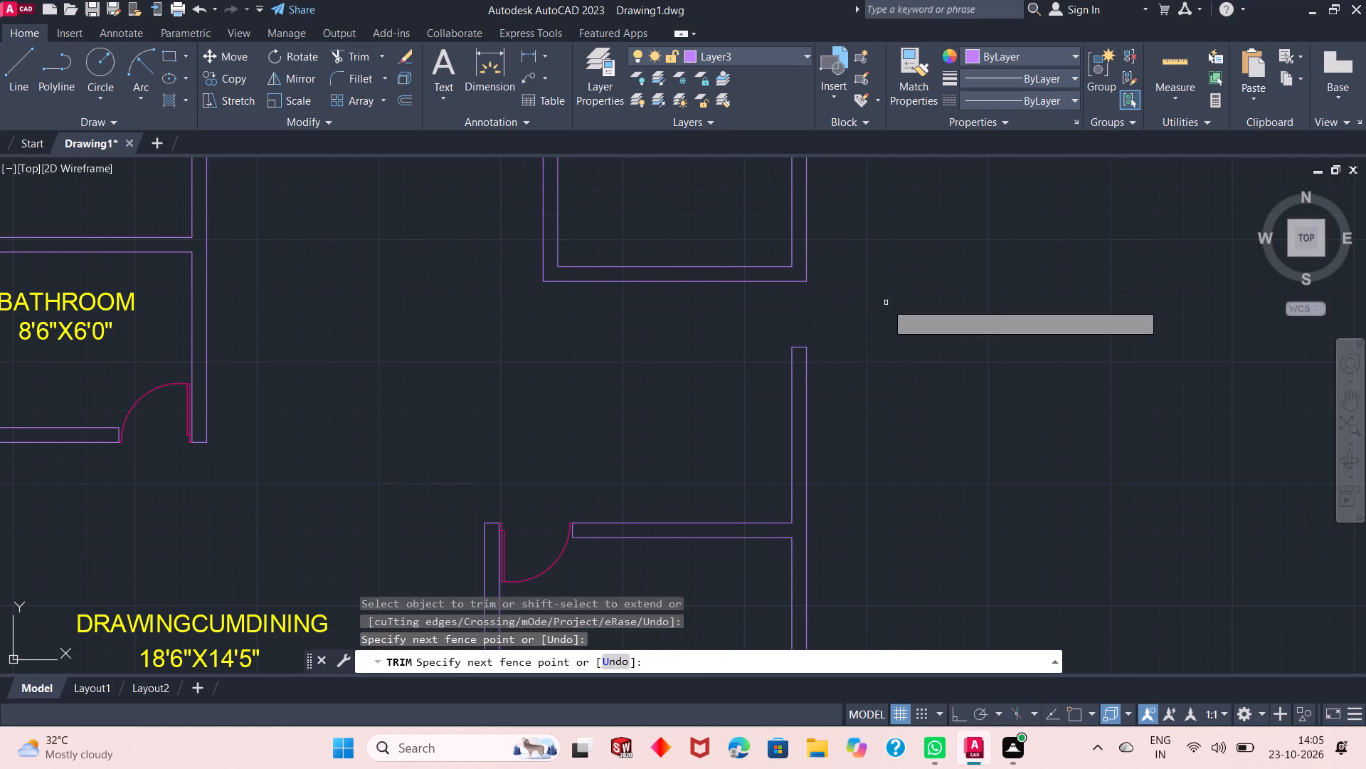
pyautogui.click(926, 310)
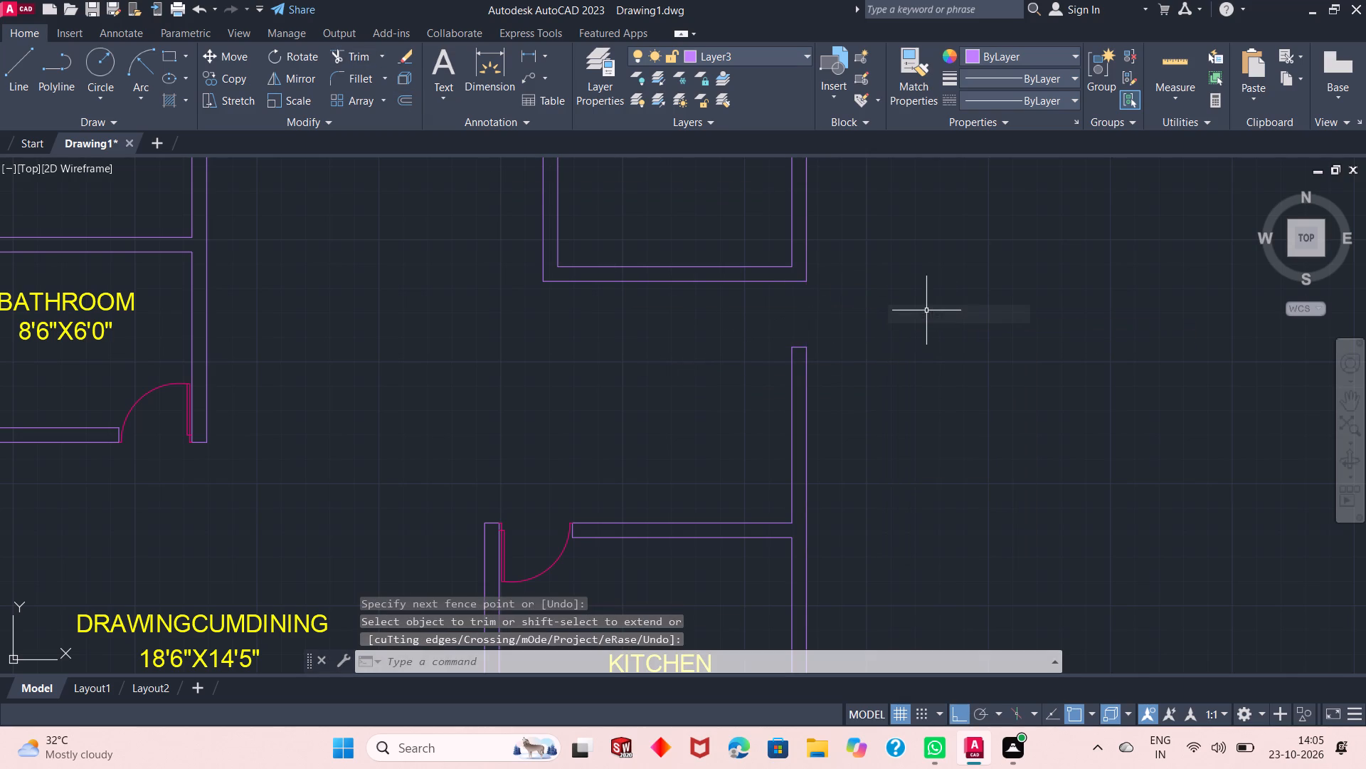
# On Layer2, draw a 2'3" vertical line along the opening's inner side, continuing as a short line across the wall thickness at its upper end.
pyautogui.click(723, 55)
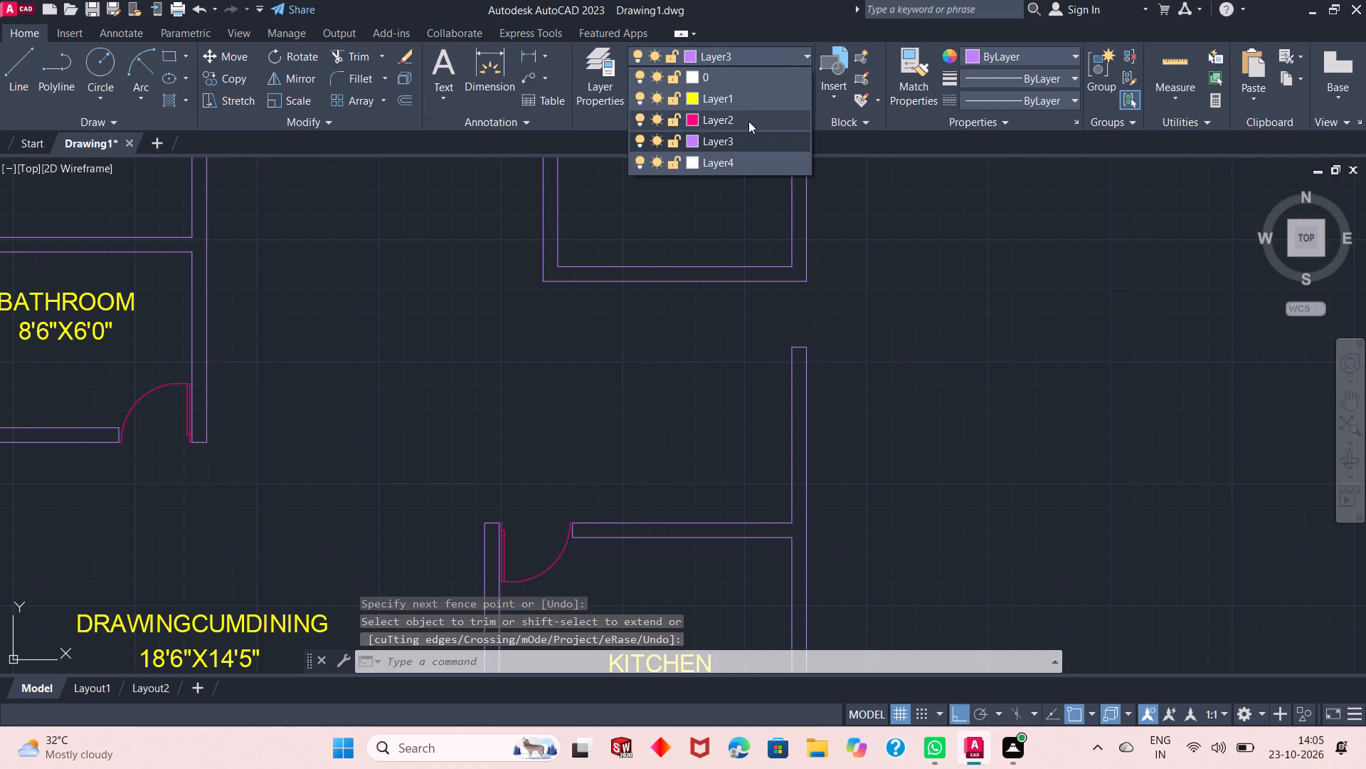
pyautogui.click(748, 122)
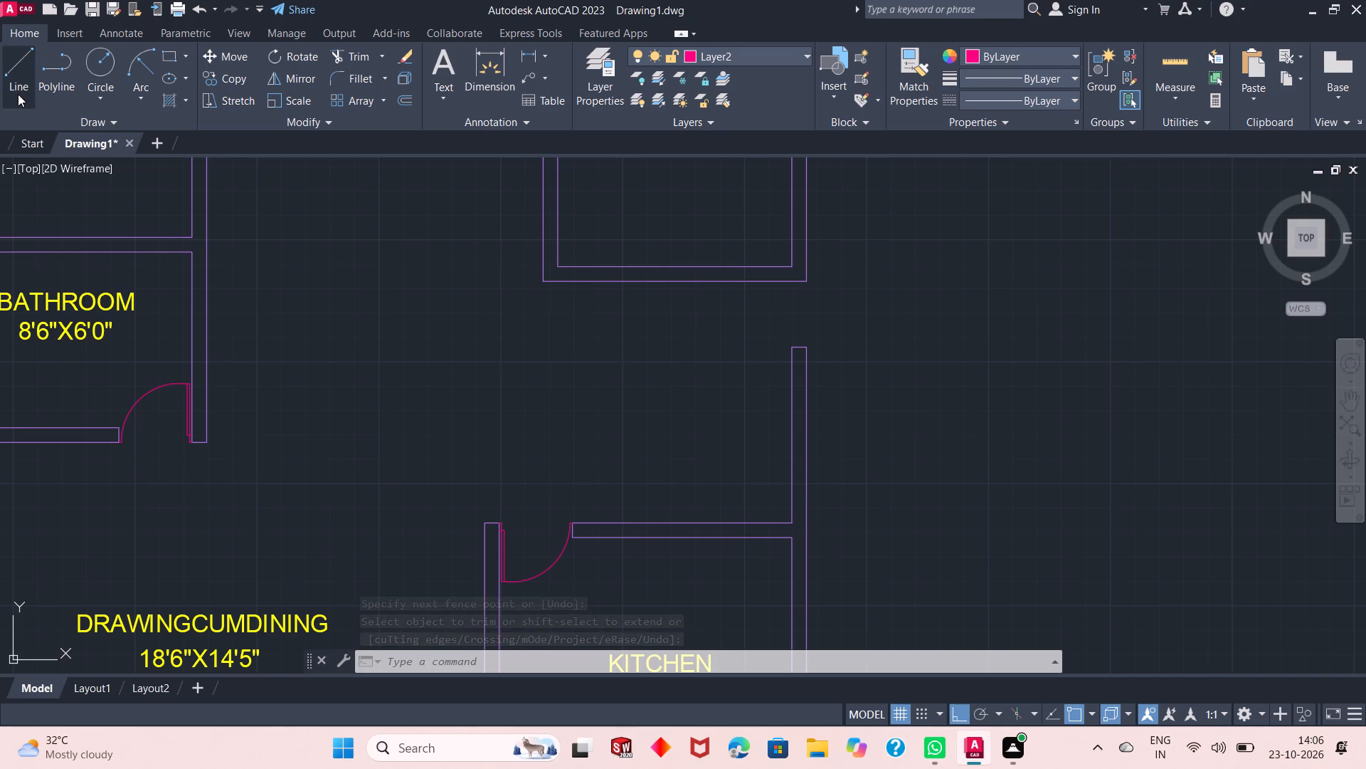
pyautogui.click(18, 95)
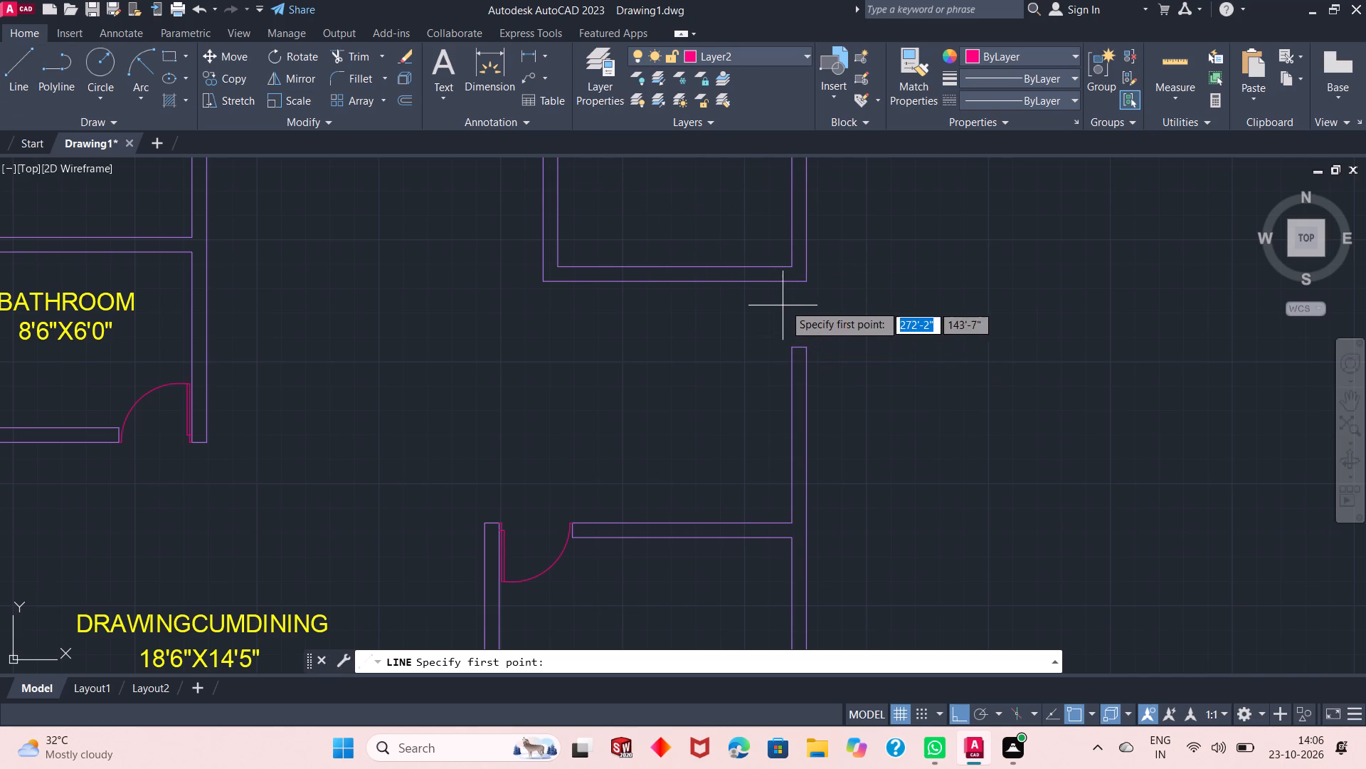
pyautogui.click(791, 347)
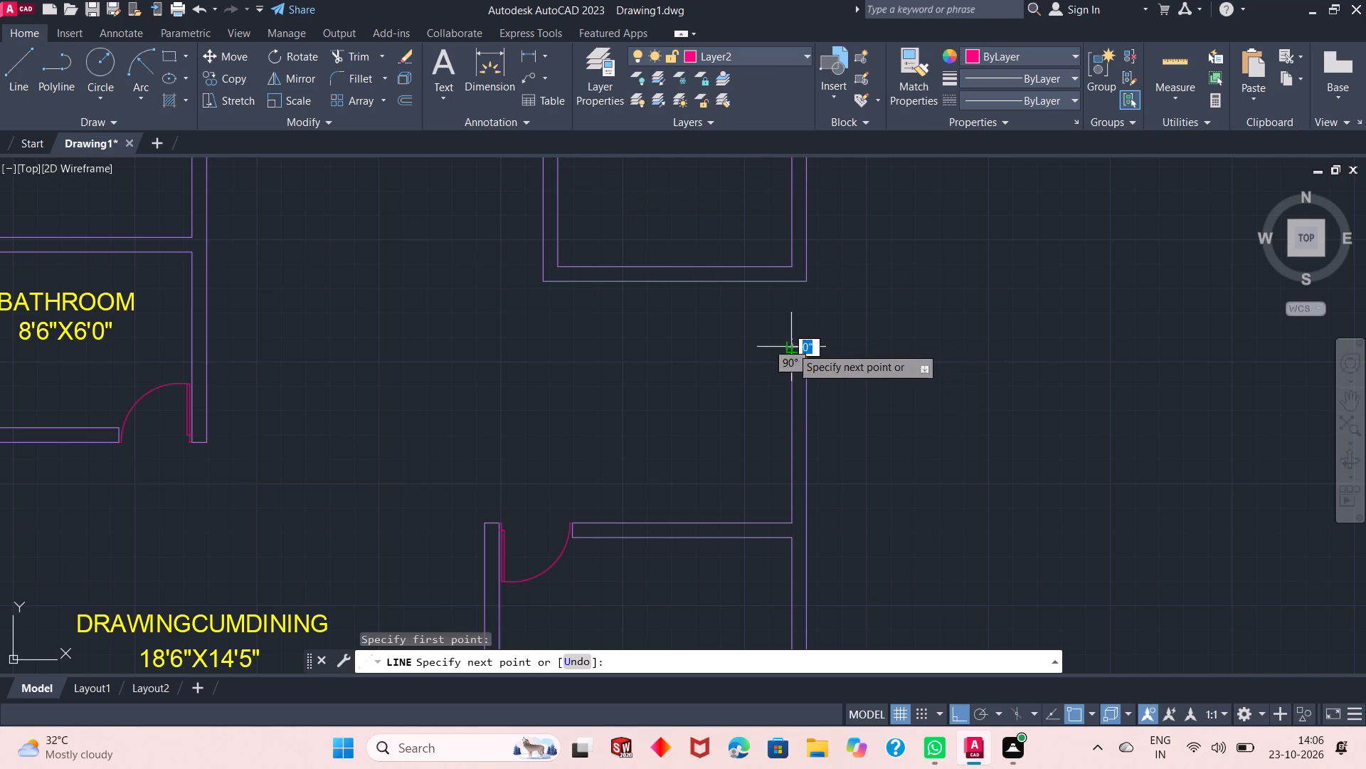
pyautogui.click(791, 286)
pyautogui.click(807, 286)
pyautogui.rightClick(854, 280)
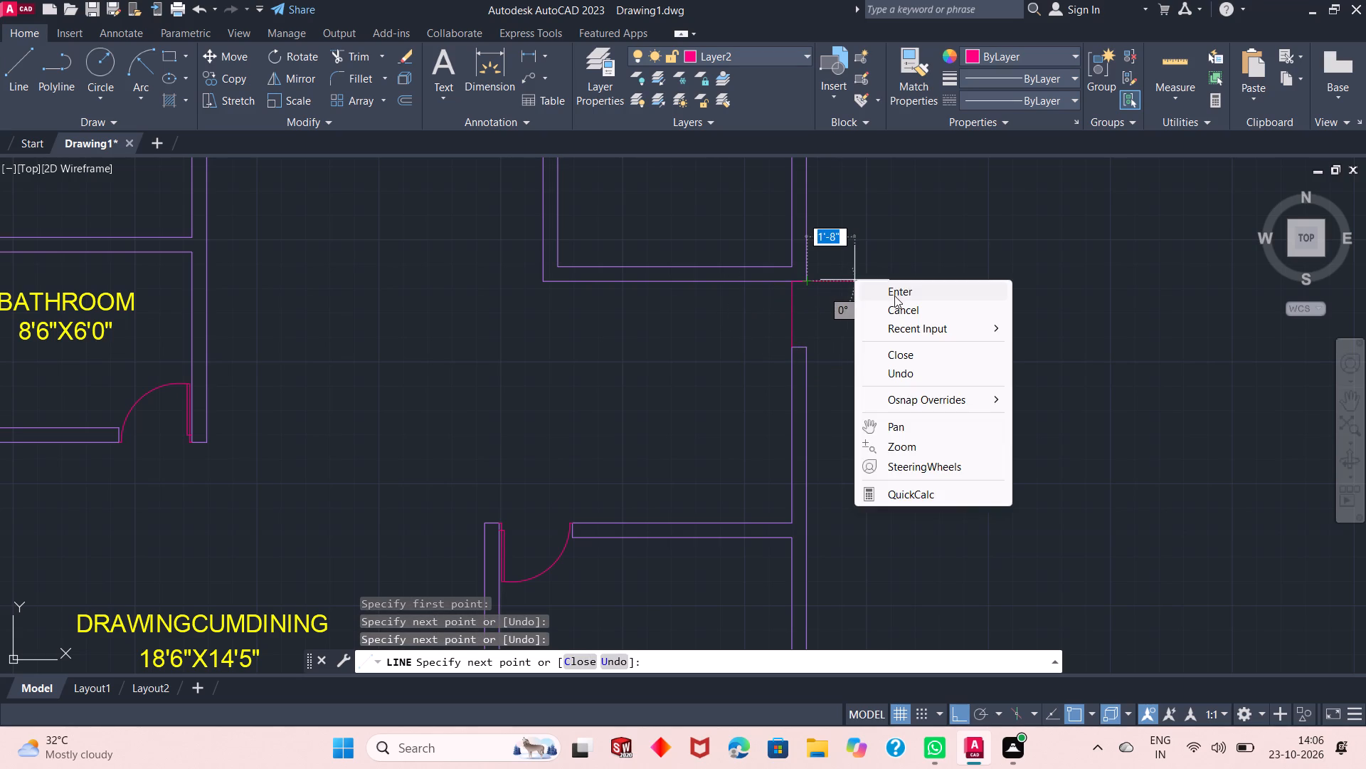
pyautogui.click(894, 295)
# Erase the vertical line spanning the outer wall opening.
pyautogui.click(792, 305)
pyautogui.rightClick(892, 276)
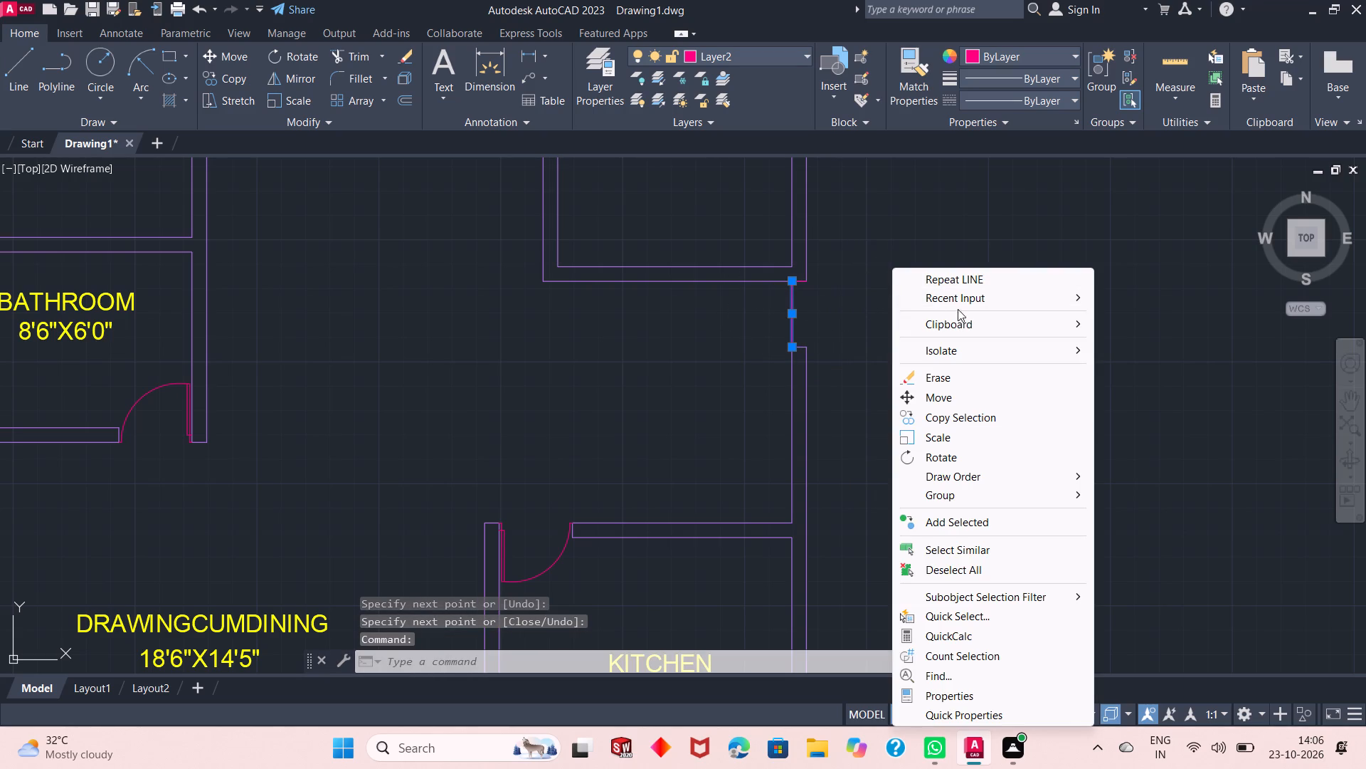
pyautogui.click(950, 377)
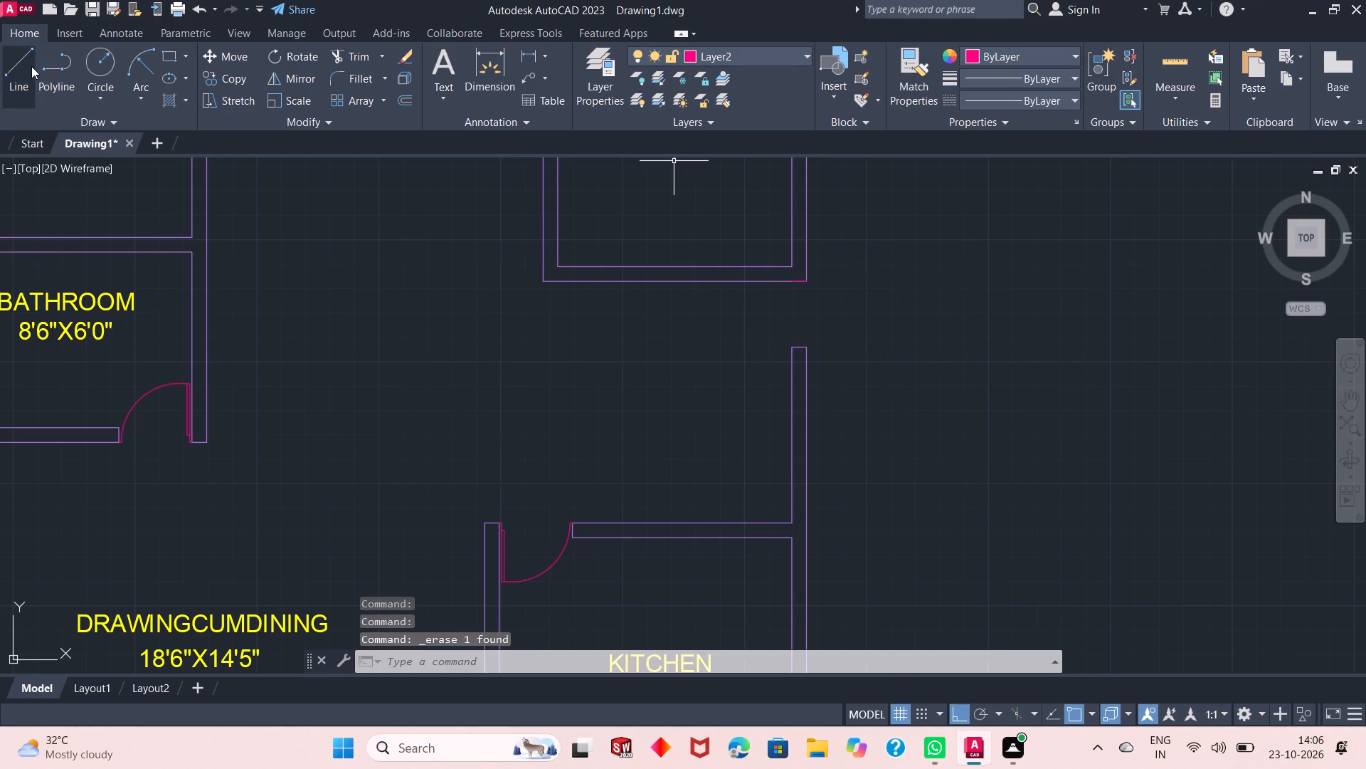
# Draw the door leaf outline from the opening's upper inner corner: 1" down, 2' outward, 1" down, 1'9" back, and up to the wall.
pyautogui.click(26, 68)
pyautogui.click(790, 282)
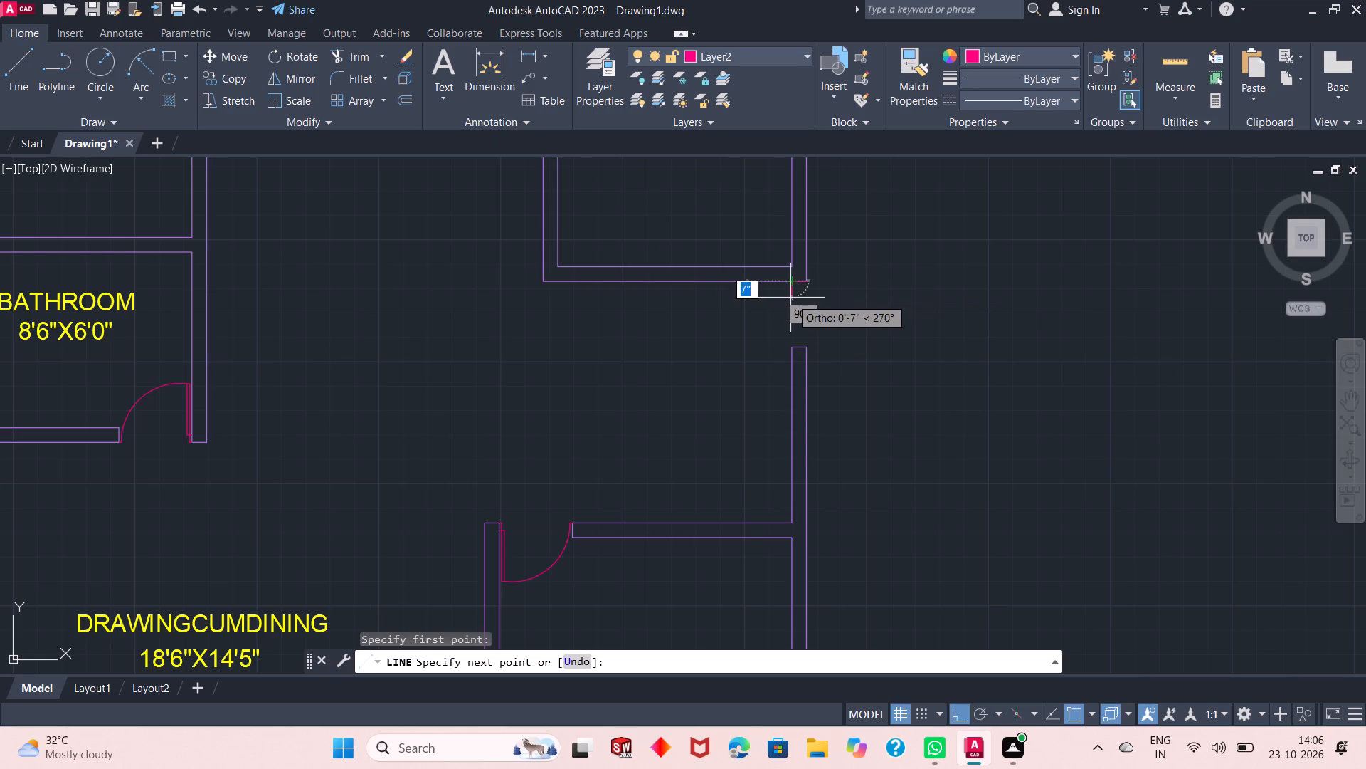
pyautogui.write('1"\'')
pyautogui.press('Return')
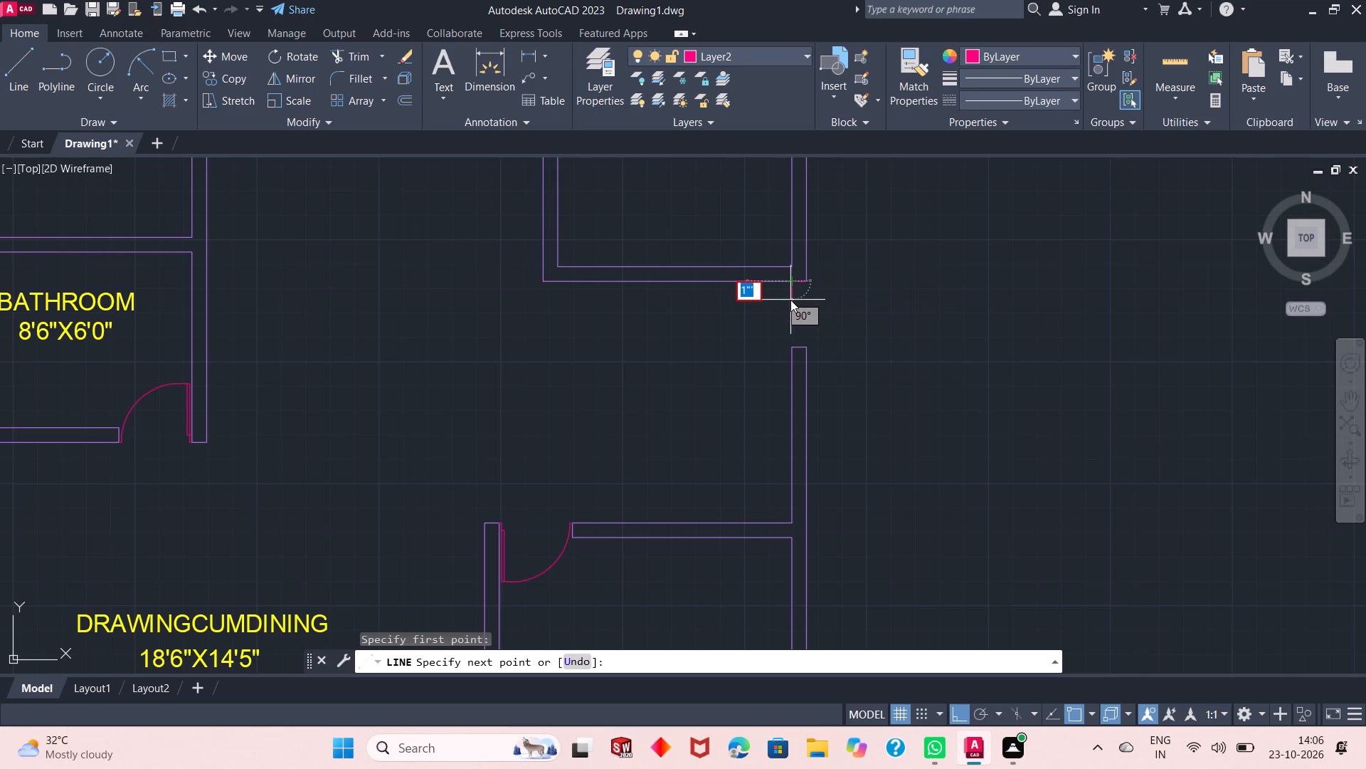
pyautogui.press('BackSpace')
pyautogui.write('1"')
pyautogui.press('Return')
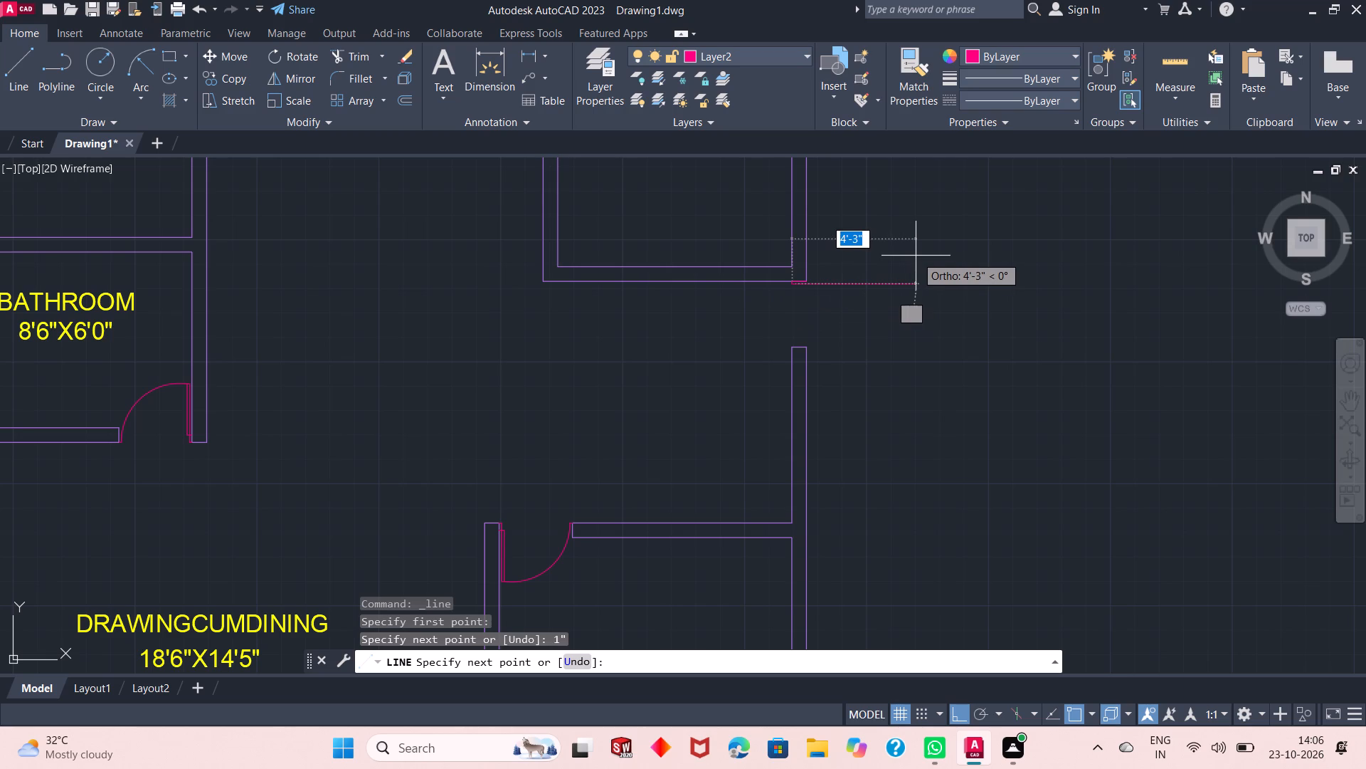
pyautogui.write("2'")
pyautogui.press('Return')
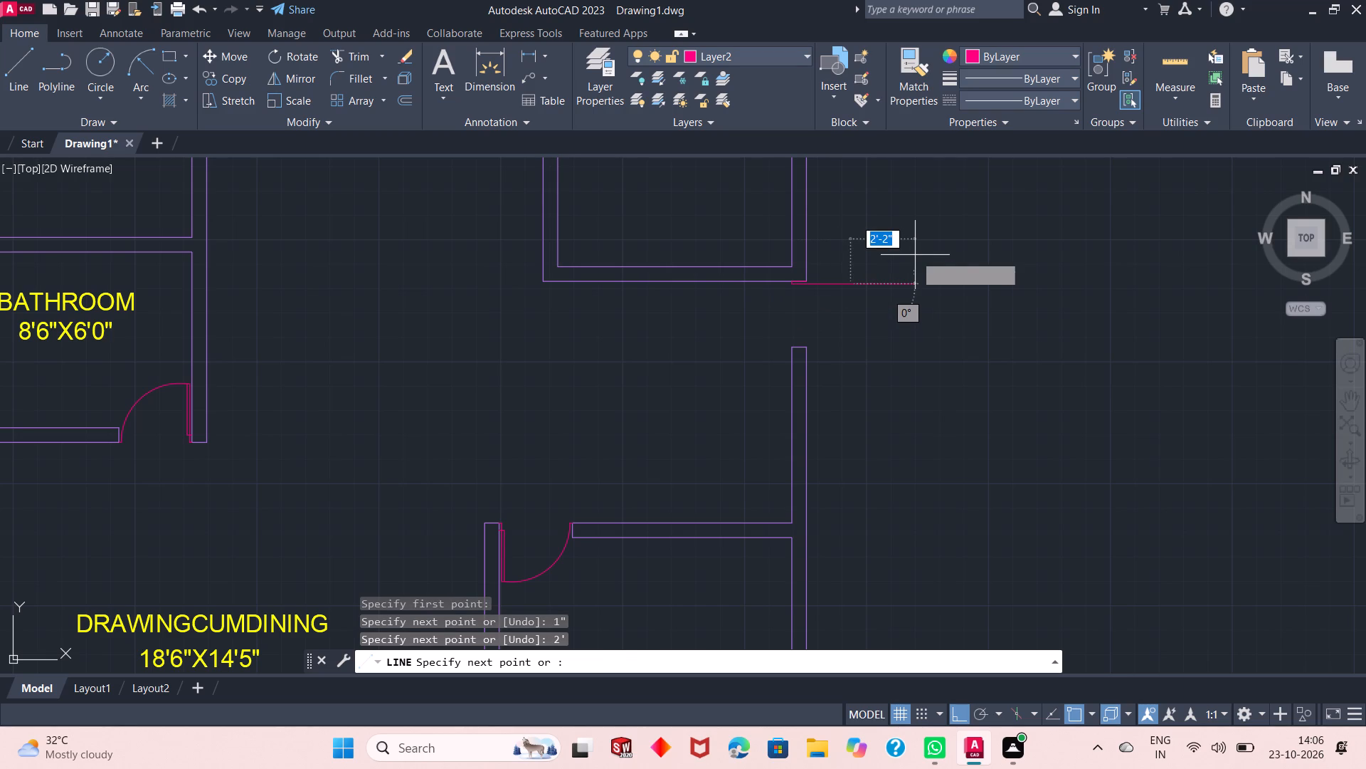
pyautogui.scroll(1, 881, 365)
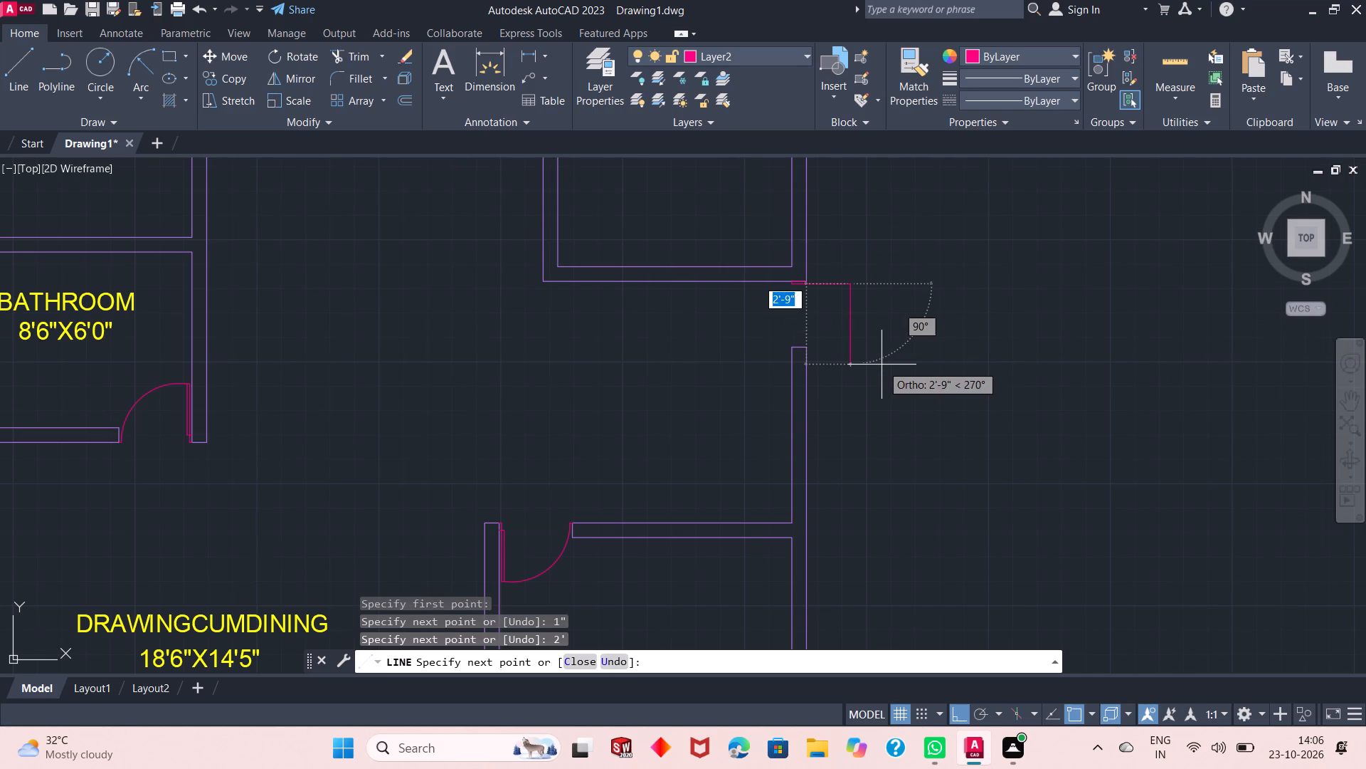
pyautogui.write('1"')
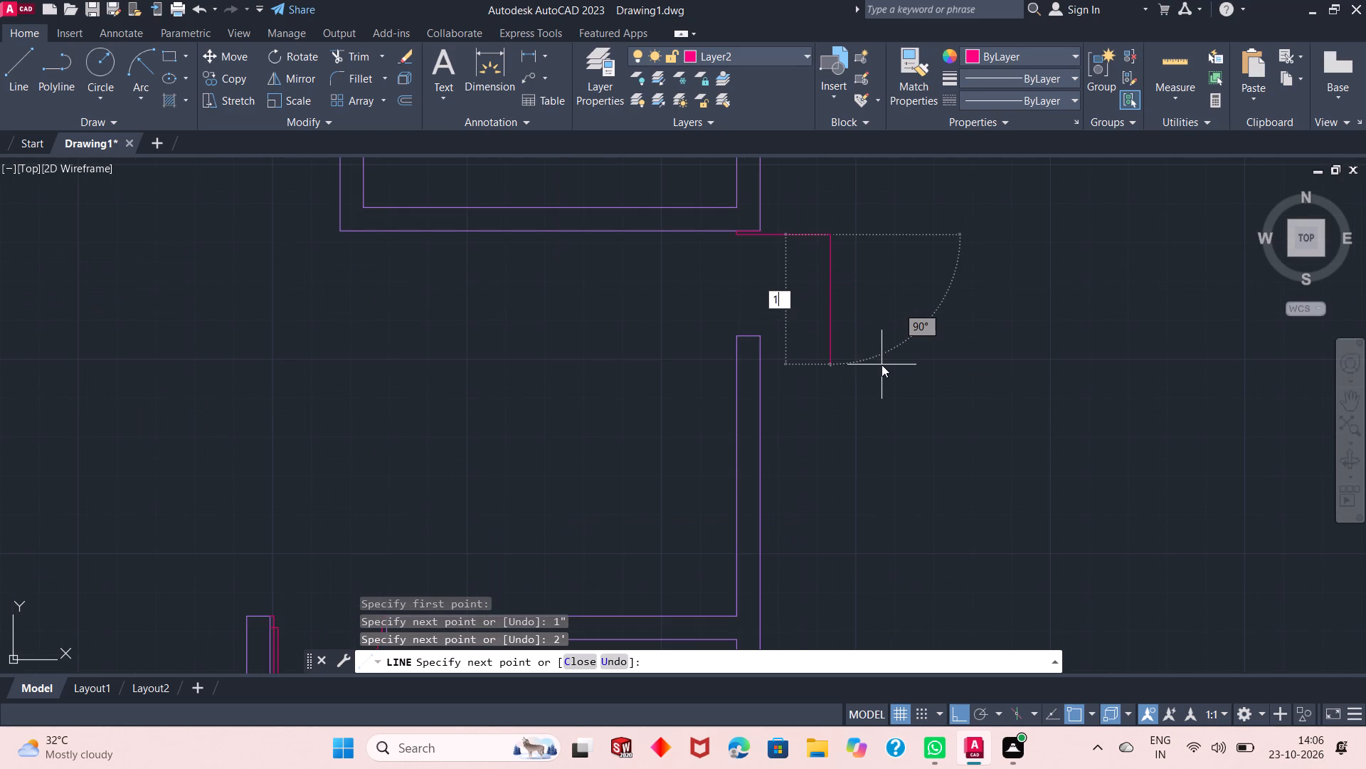
pyautogui.press('Return')
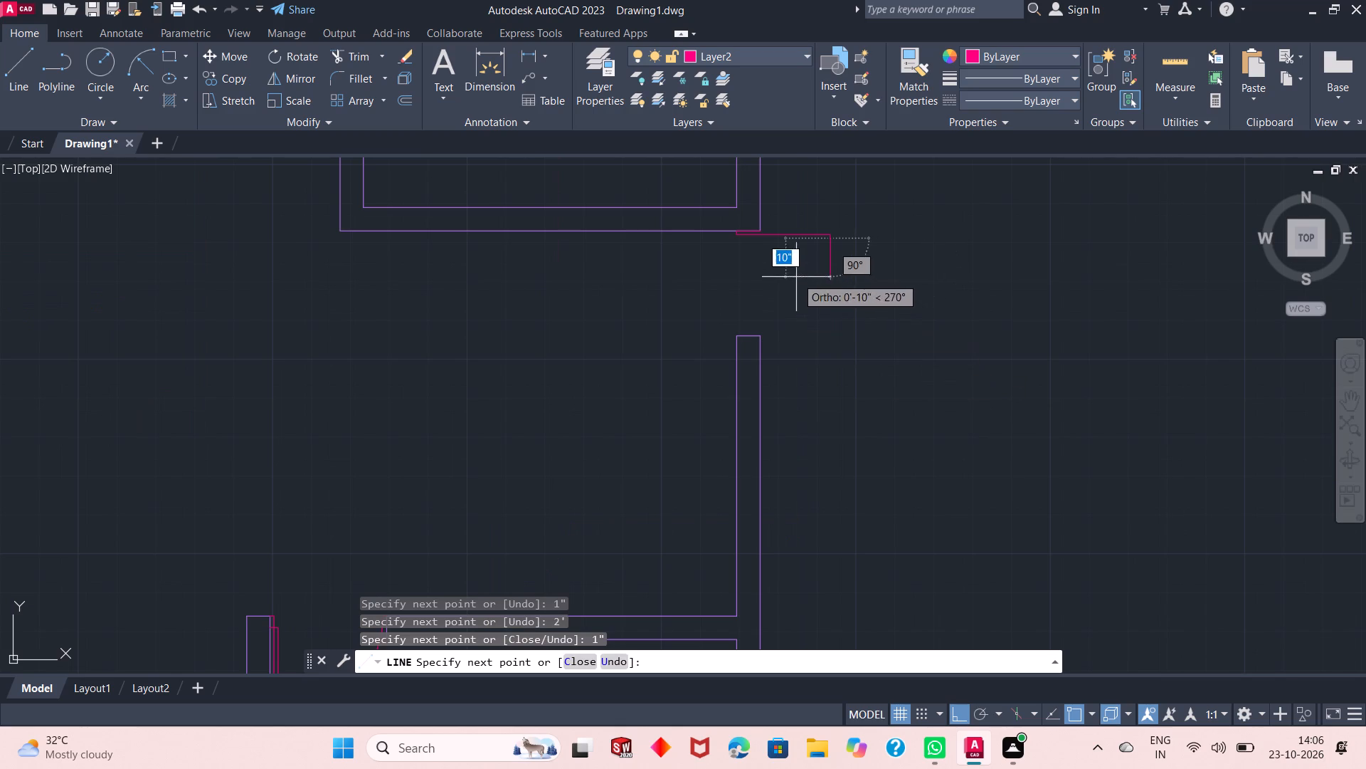
pyautogui.scroll(4, 738, 179)
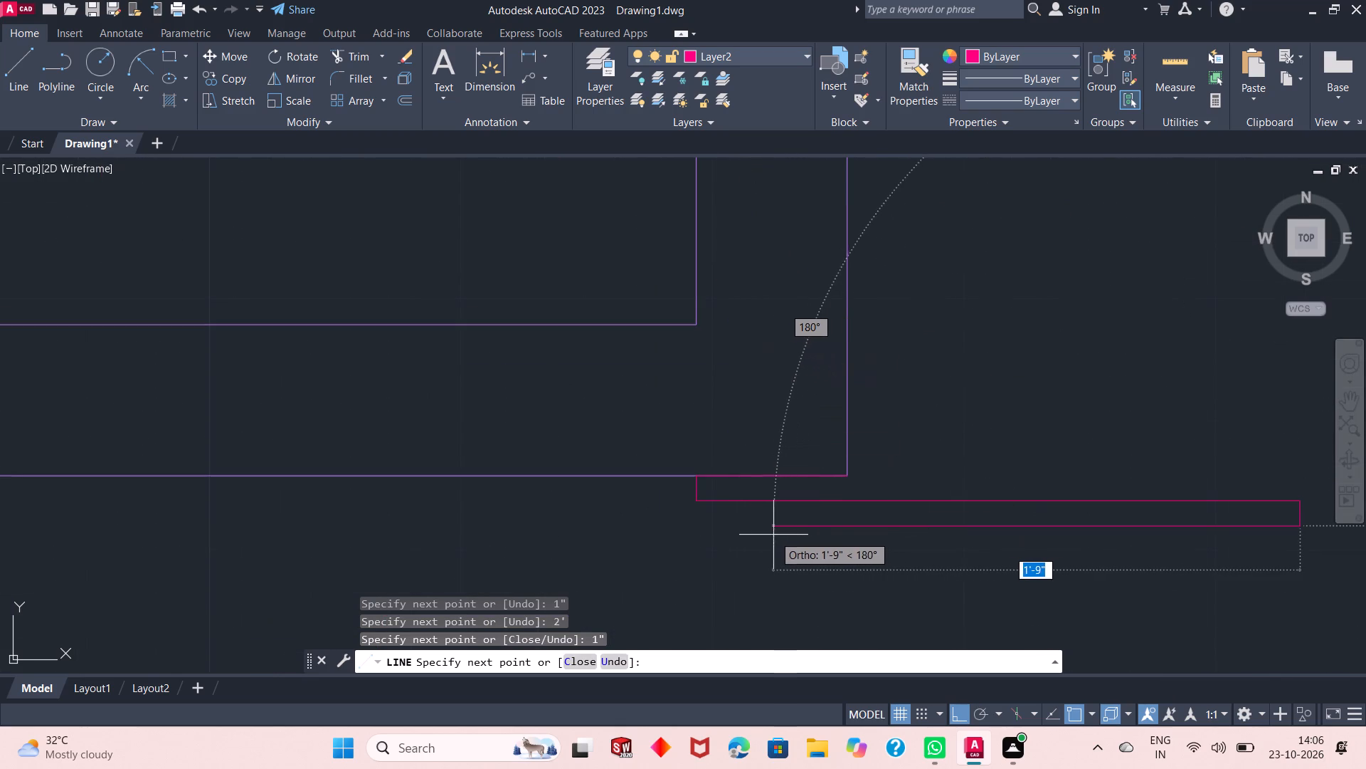
pyautogui.press('1')
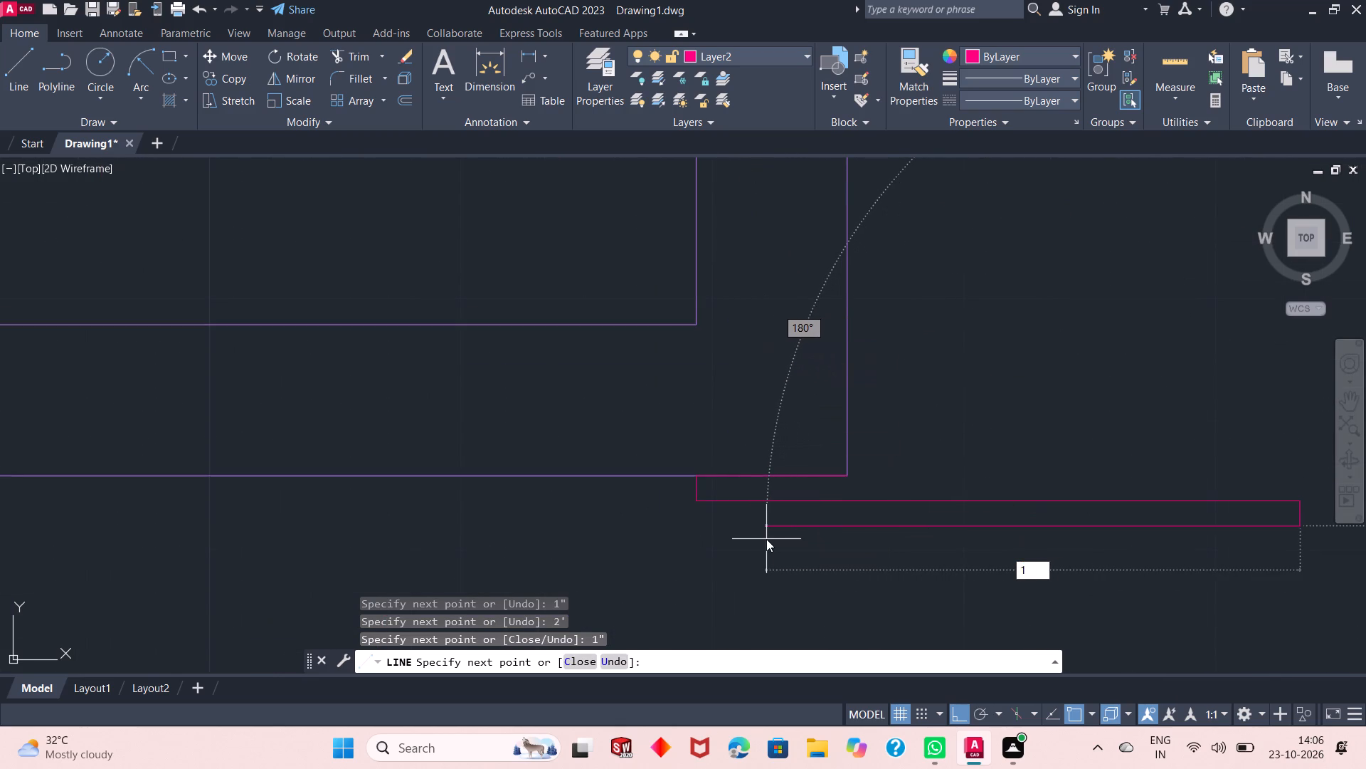
pyautogui.press("'")
pyautogui.press('9')
pyautogui.hotkey('shift', '"')
pyautogui.press('Return')
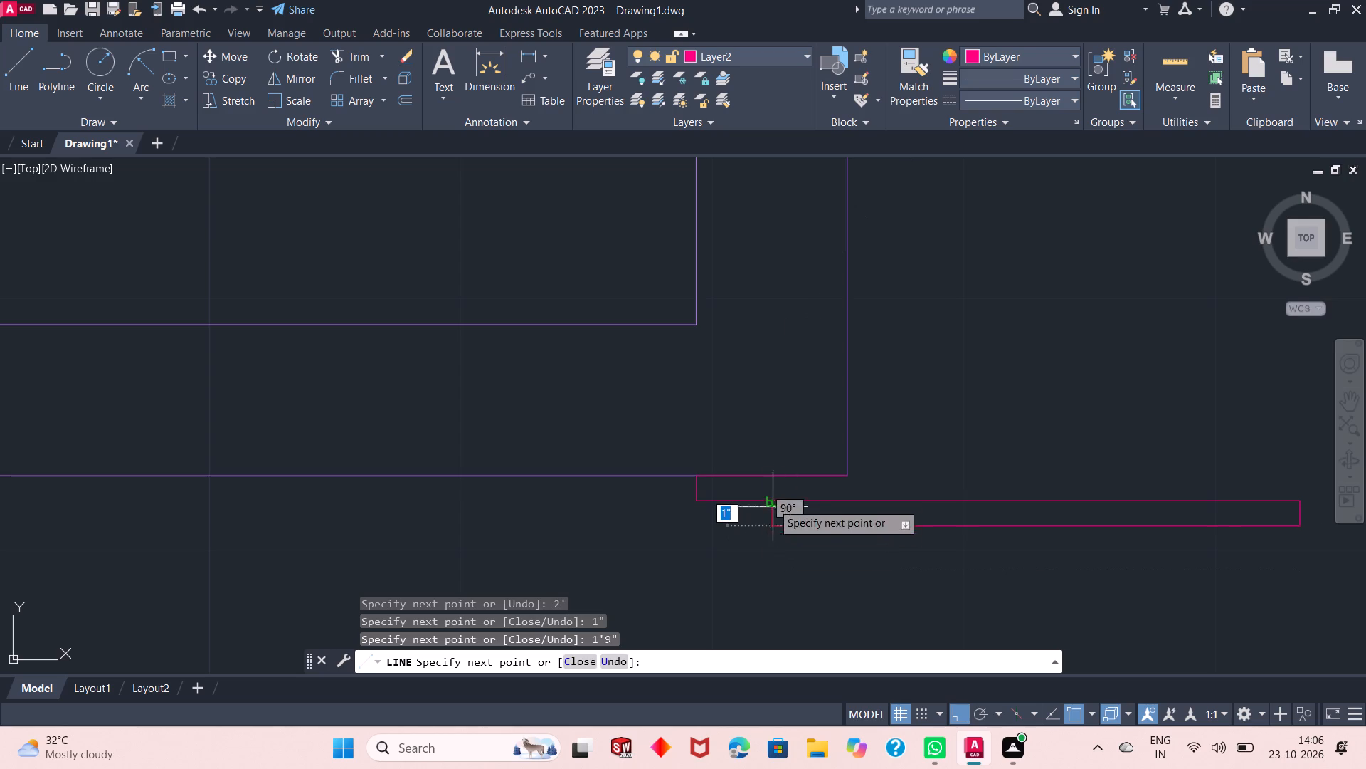
pyautogui.click(772, 480)
pyautogui.rightClick(758, 377)
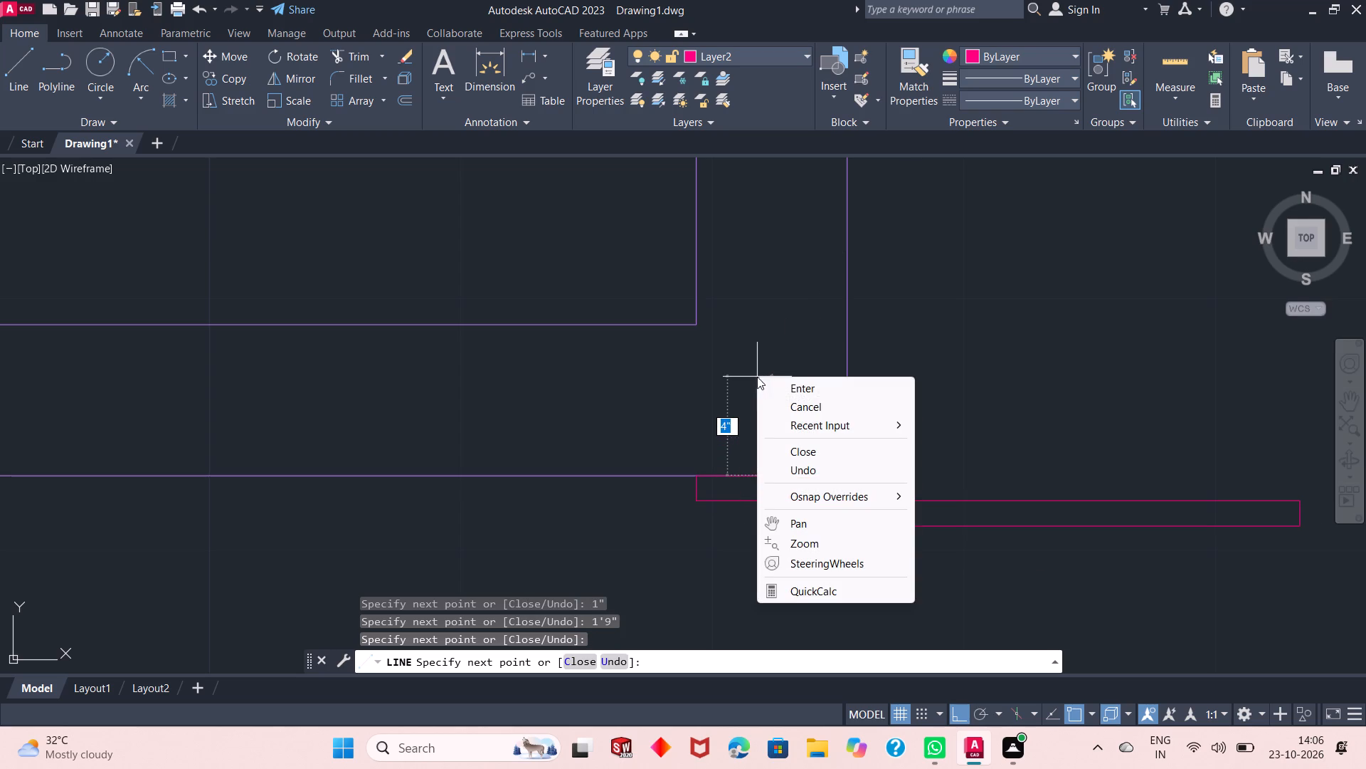
pyautogui.click(781, 382)
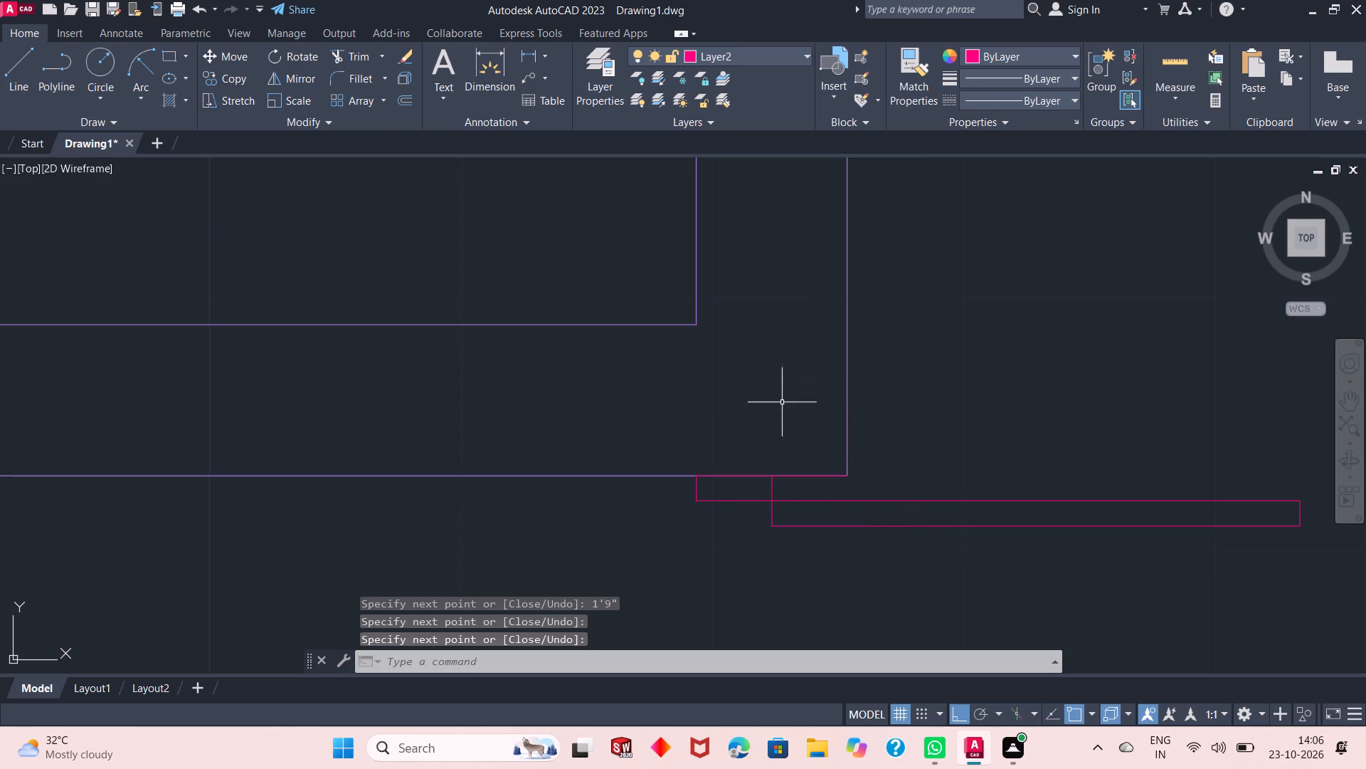
# Draw a 1" vertical line upward from the inner corner of the wall end at the bottom of the opening.
pyautogui.scroll(-3, 760, 432)
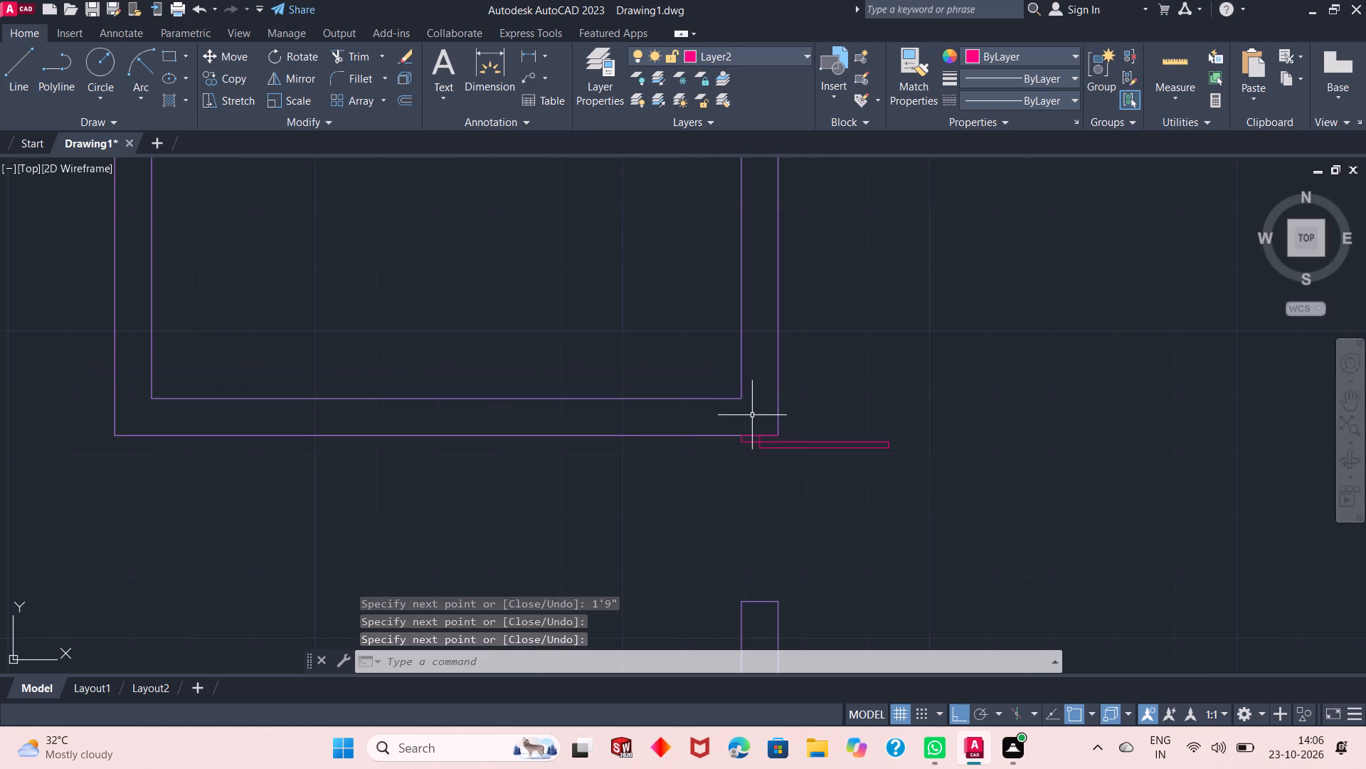
pyautogui.scroll(2, 770, 601)
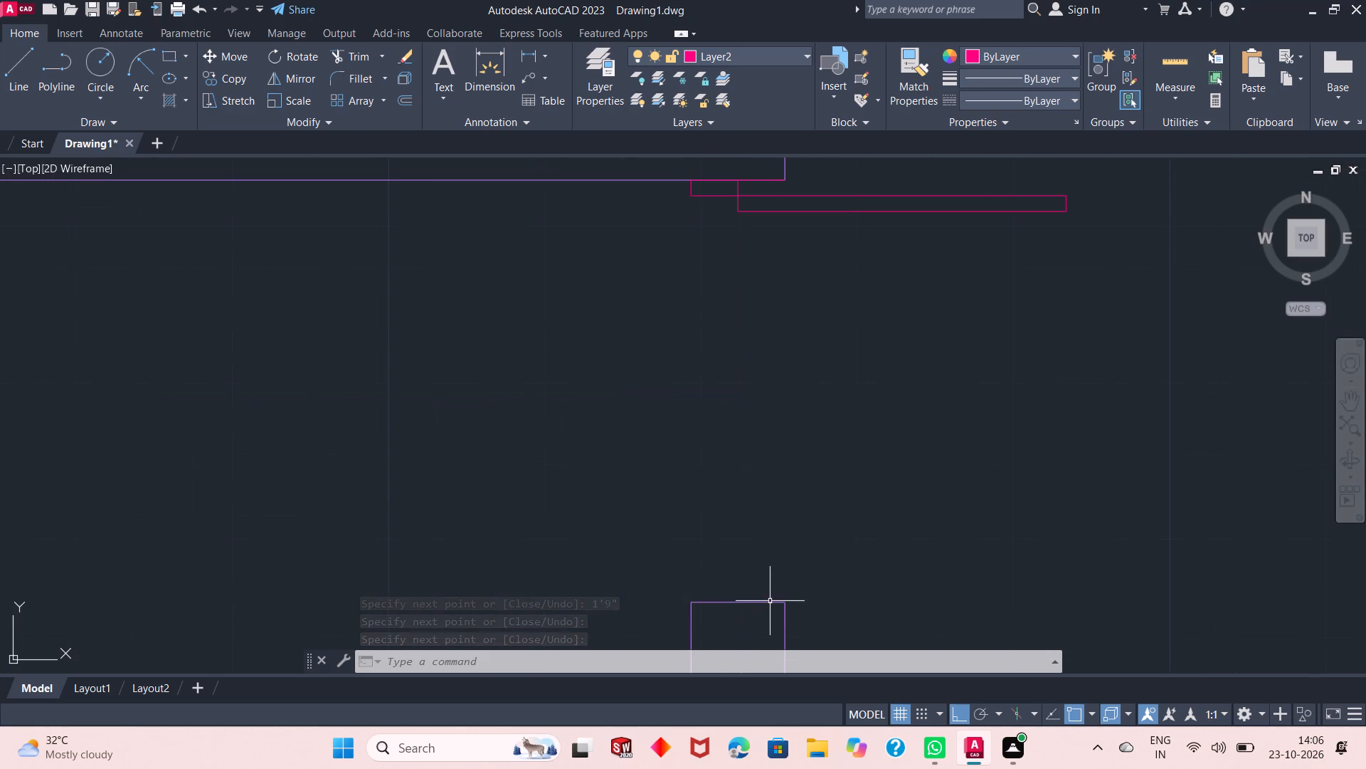
pyautogui.scroll(-1, 726, 536)
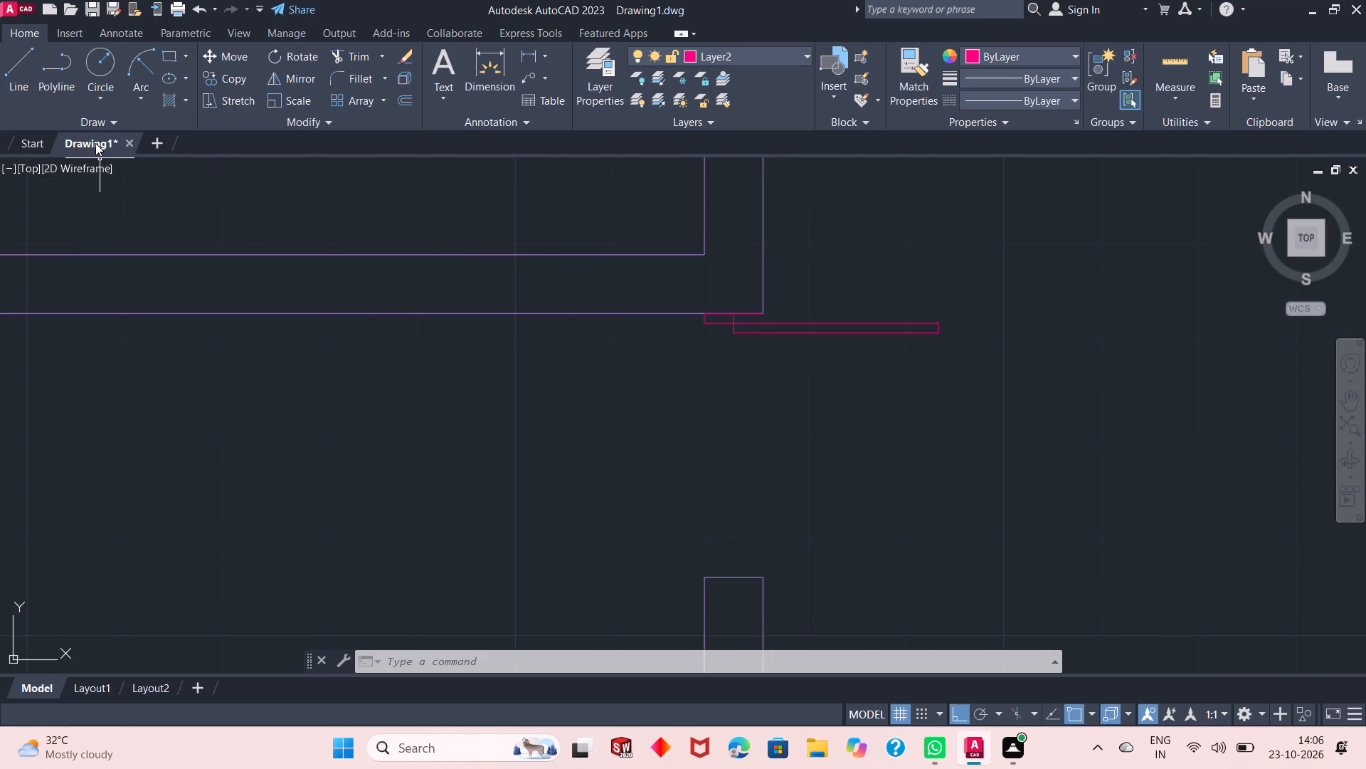
pyautogui.click(141, 57)
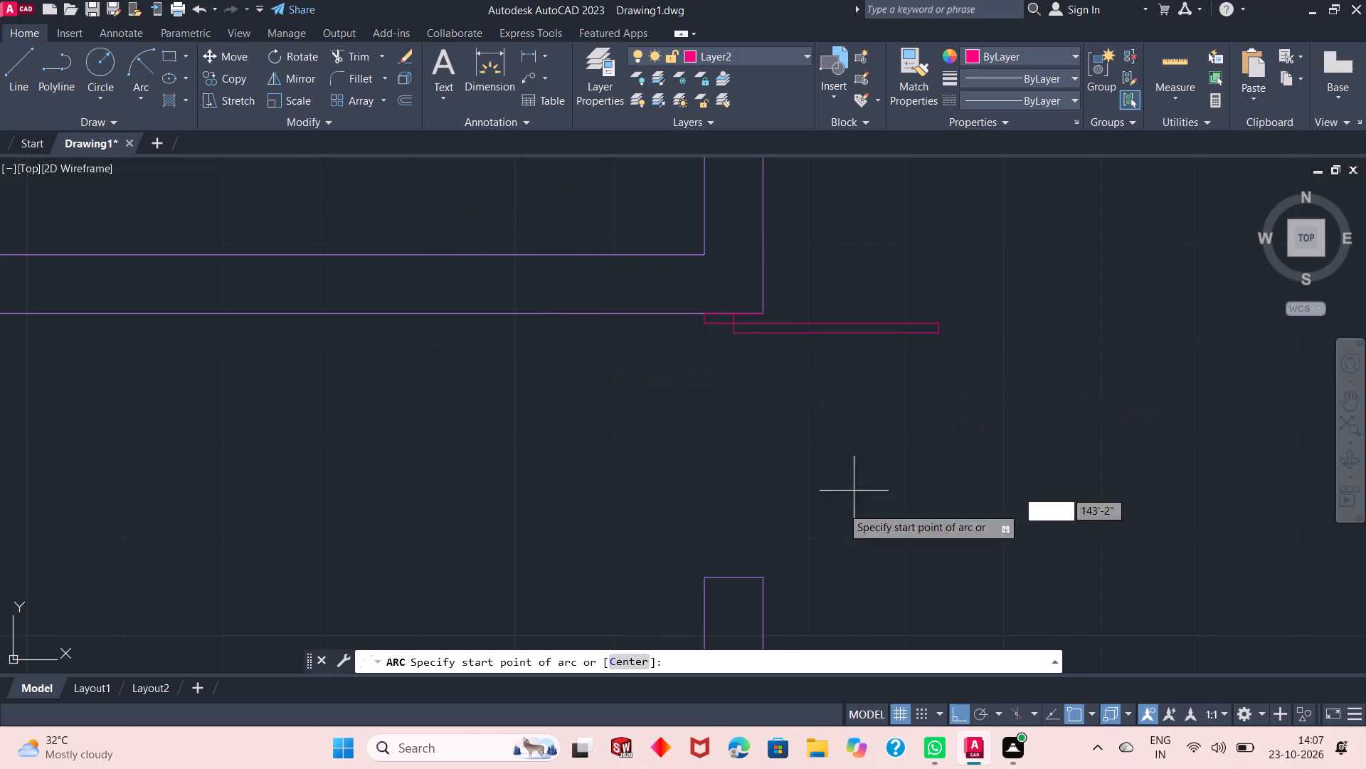
pyautogui.click(12, 64)
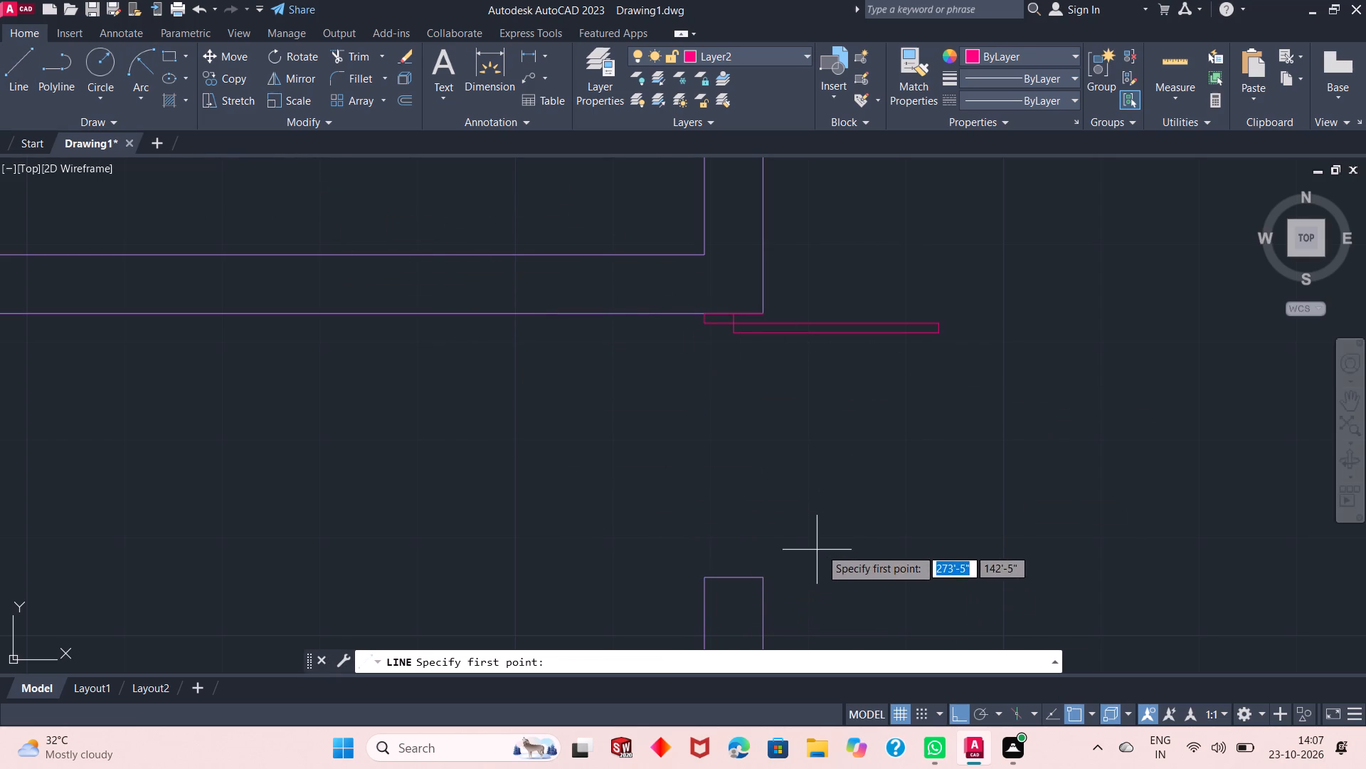
pyautogui.click(702, 579)
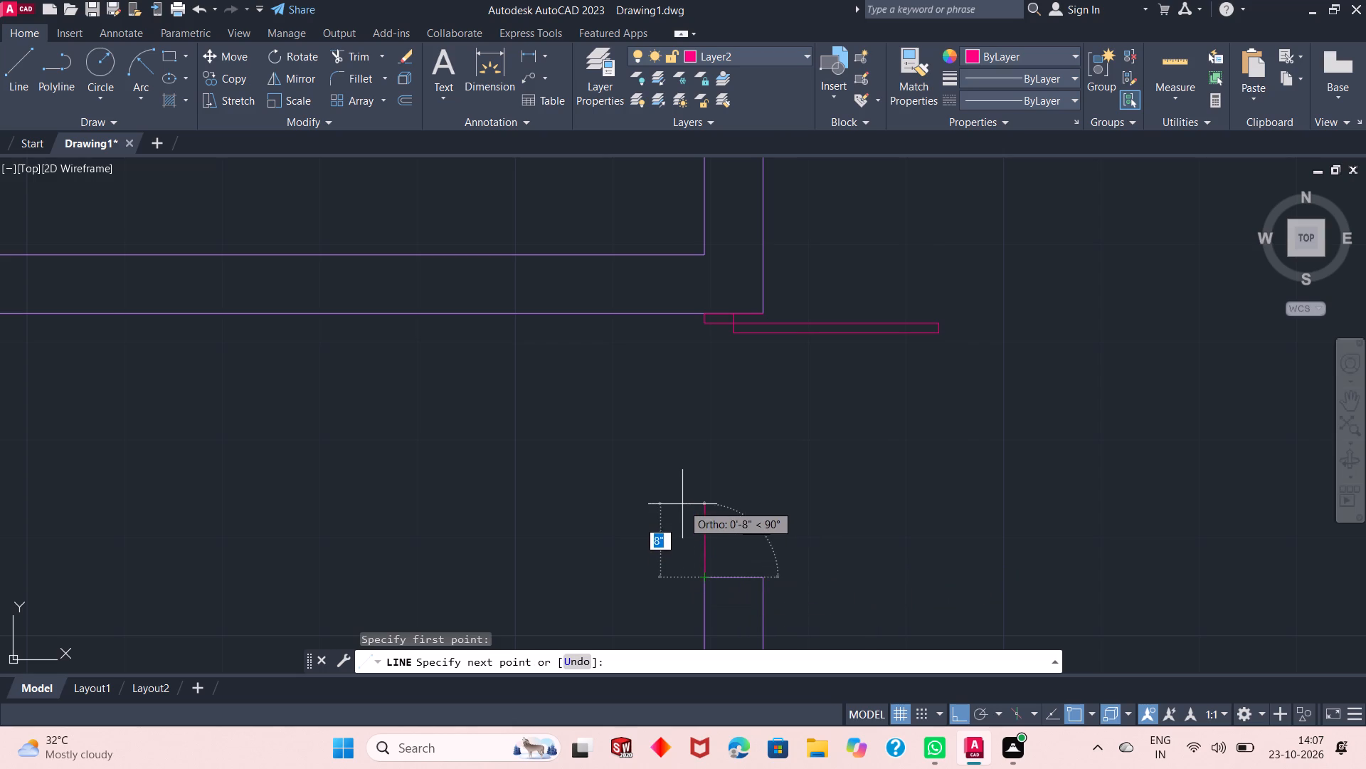
pyautogui.write('1"')
pyautogui.press('Return')
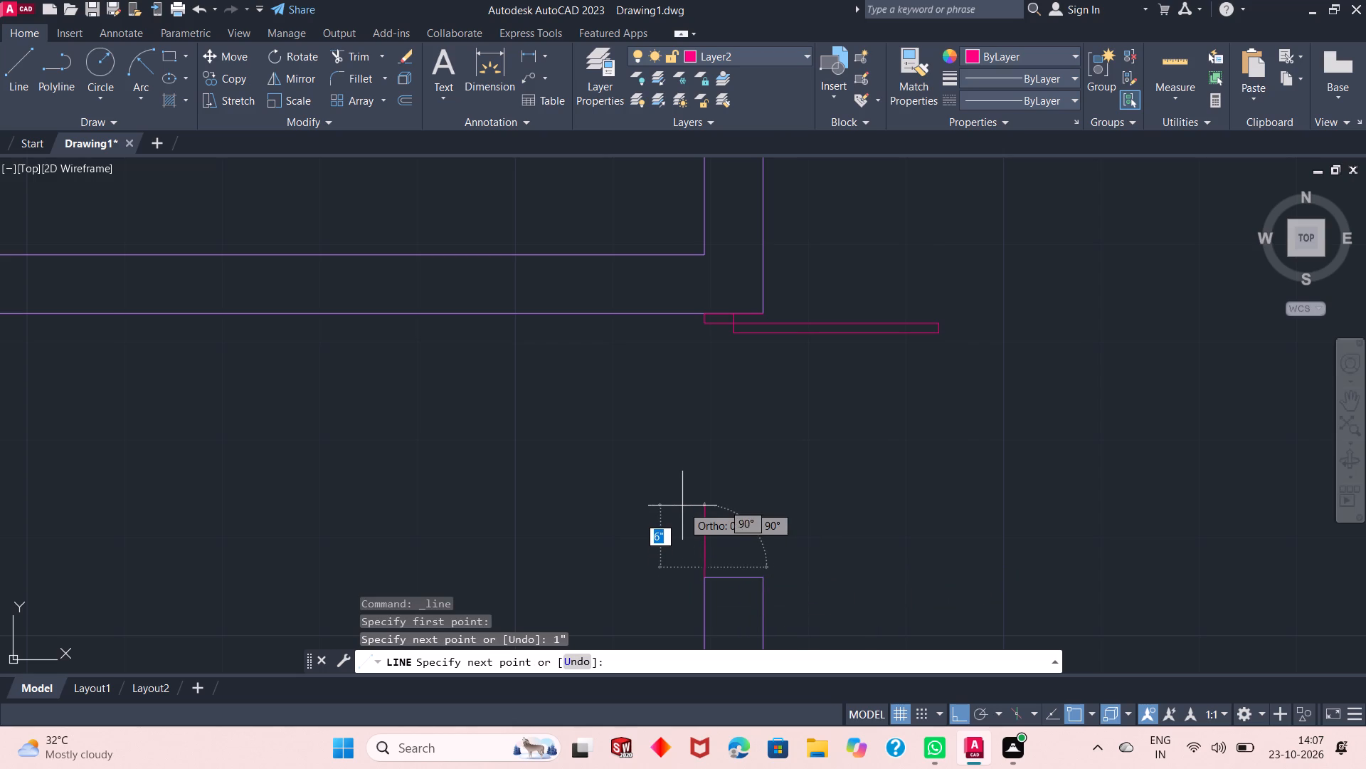
pyautogui.rightClick(672, 518)
pyautogui.click(708, 523)
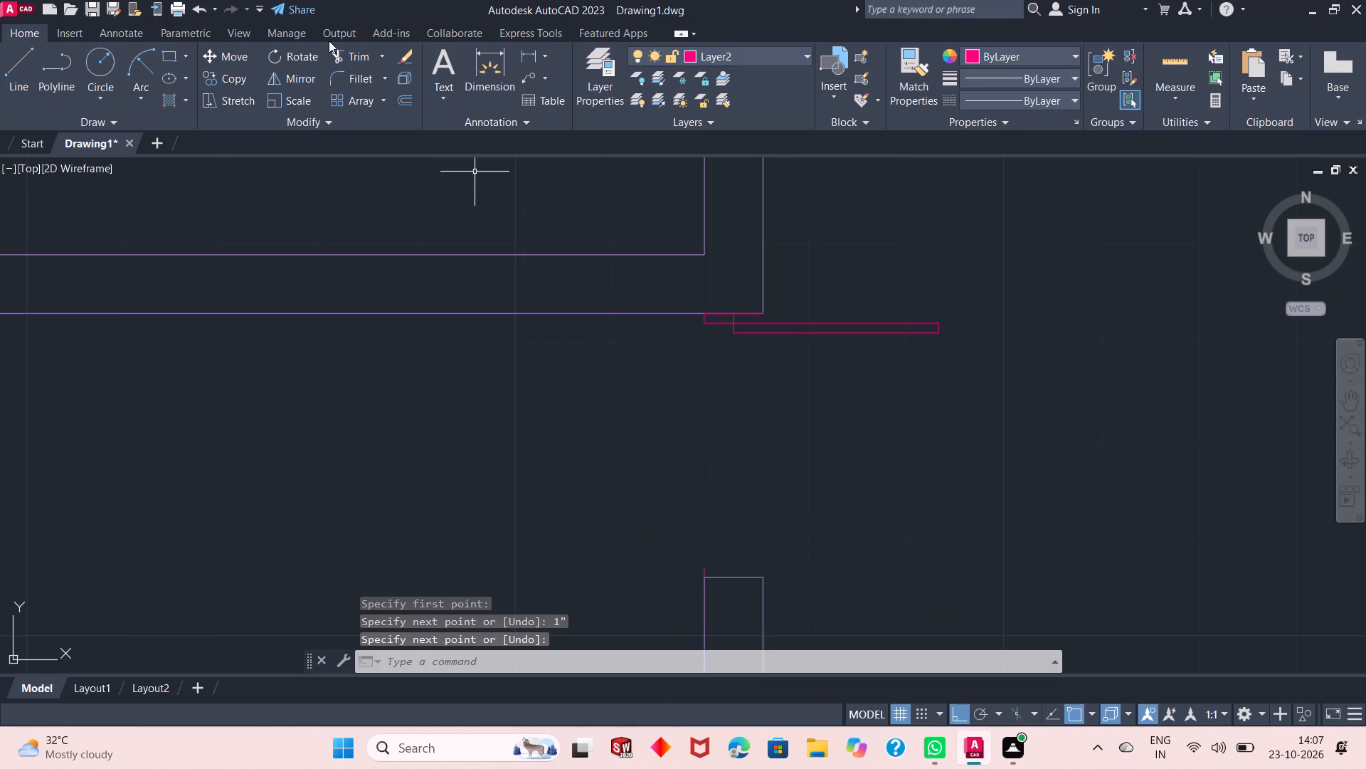
# Draw the door swing as a start-end-radius arc from the 1" line's top to the leaf's outer lower corner, radius 2'.
pyautogui.click(132, 68)
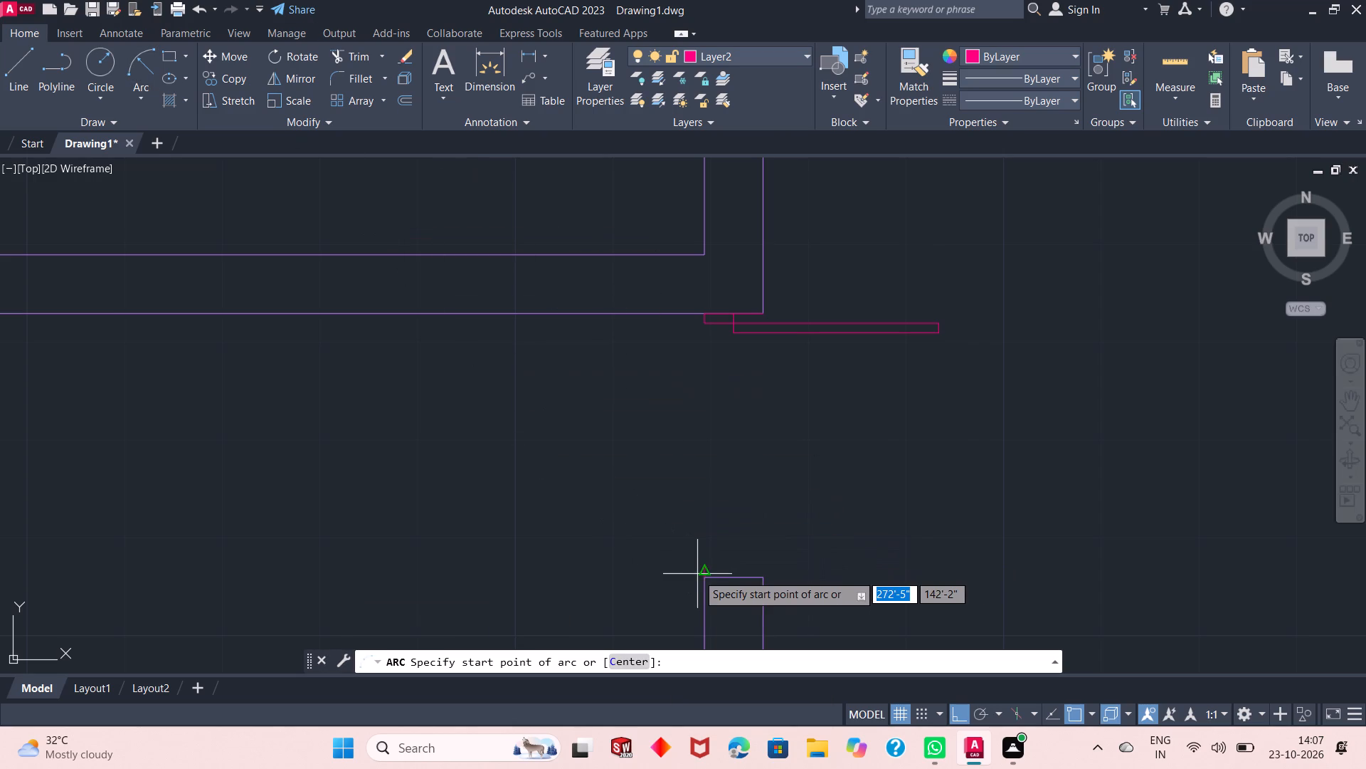
pyautogui.scroll(3, 701, 566)
pyautogui.click(701, 565)
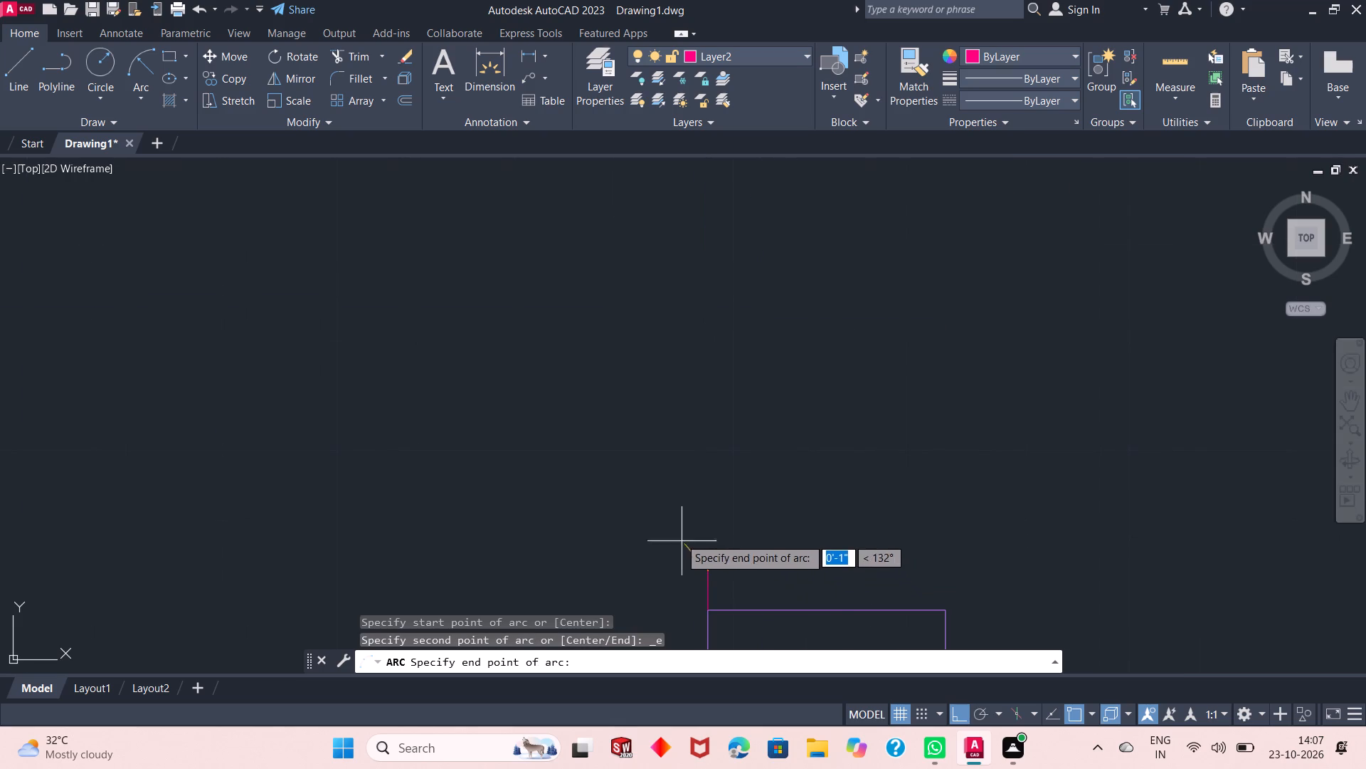
pyautogui.scroll(-3, 669, 523)
pyautogui.scroll(1, 884, 333)
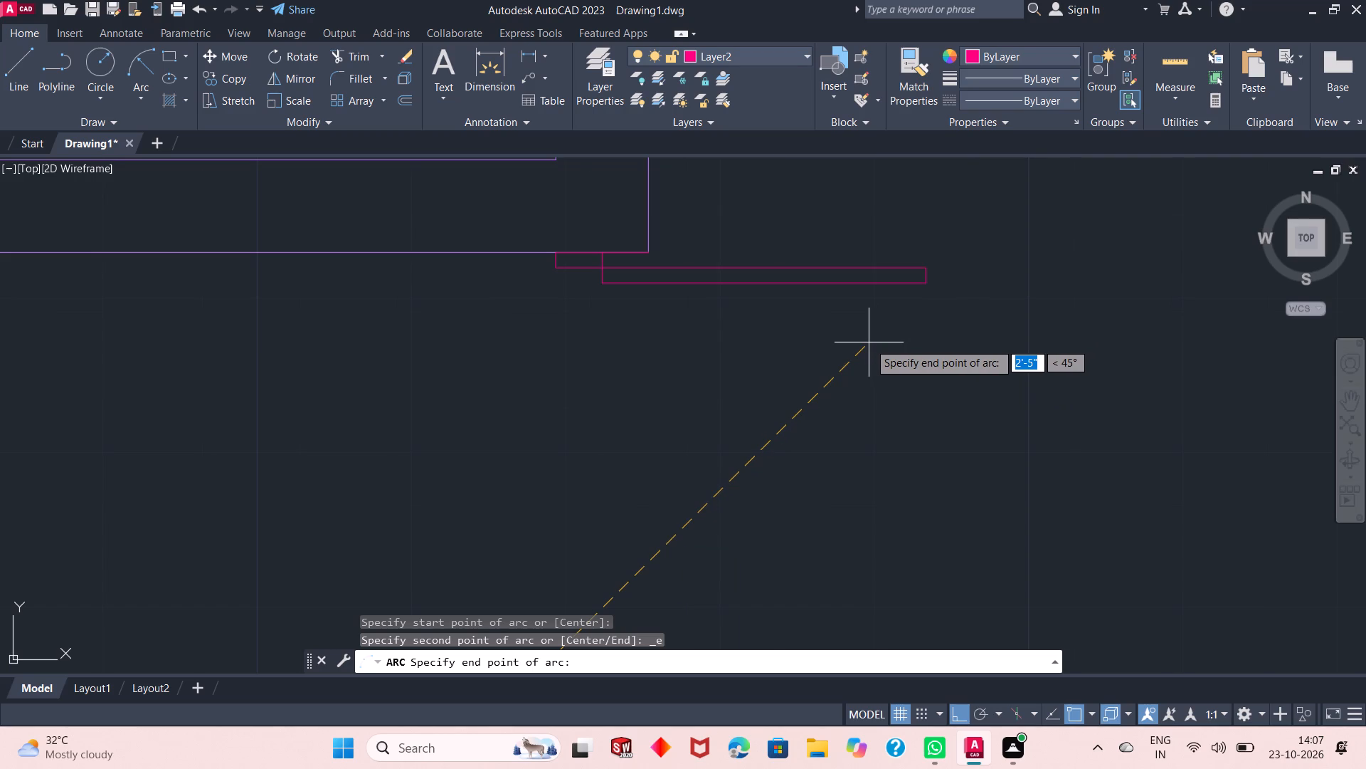
pyautogui.click(929, 287)
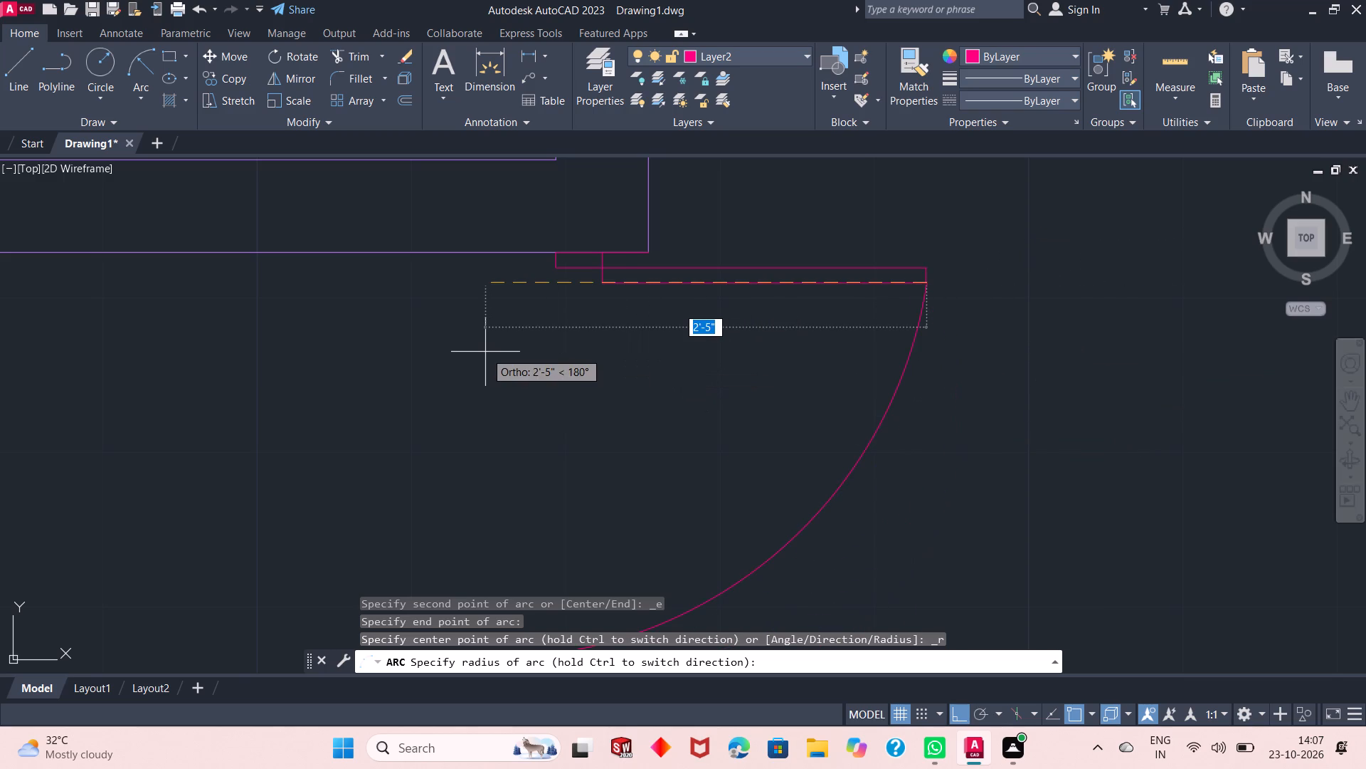
pyautogui.write("2'")
pyautogui.press('Return')
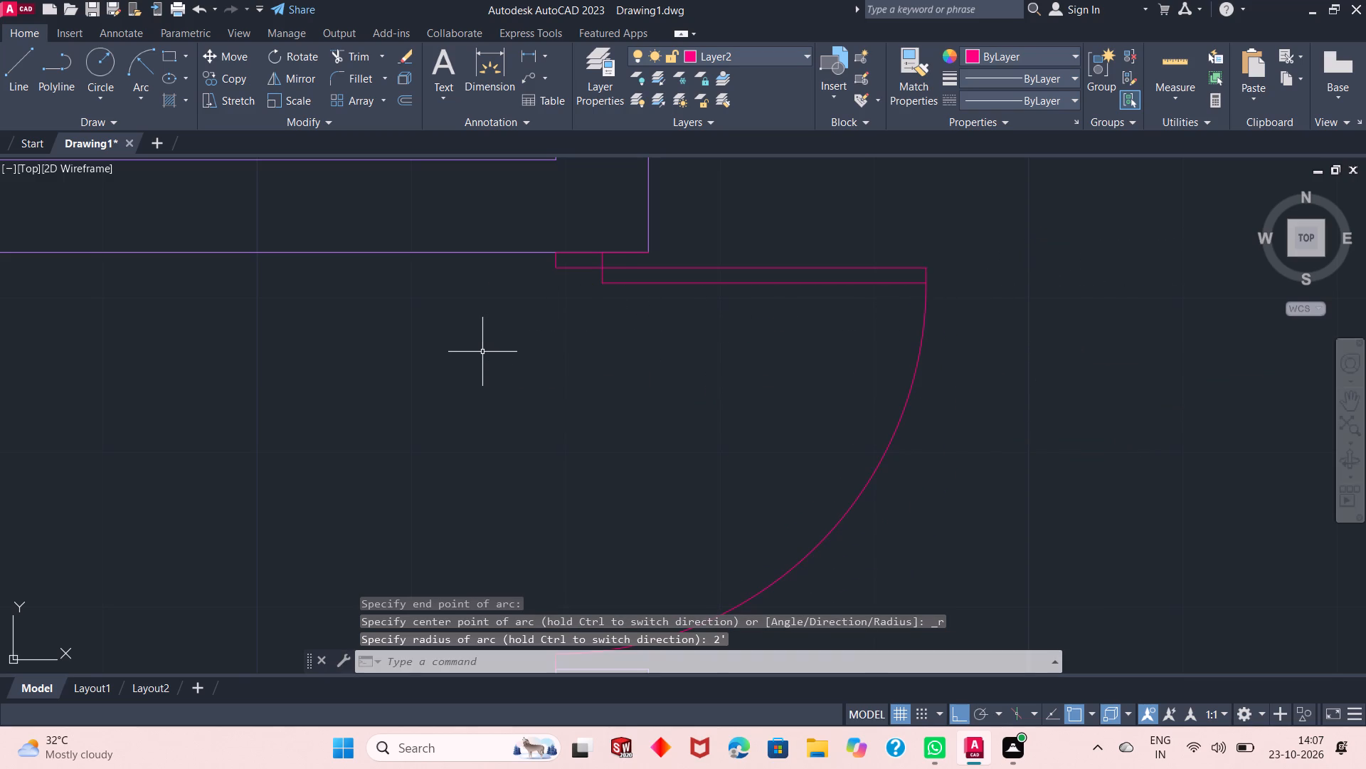
pyautogui.scroll(-1, 656, 291)
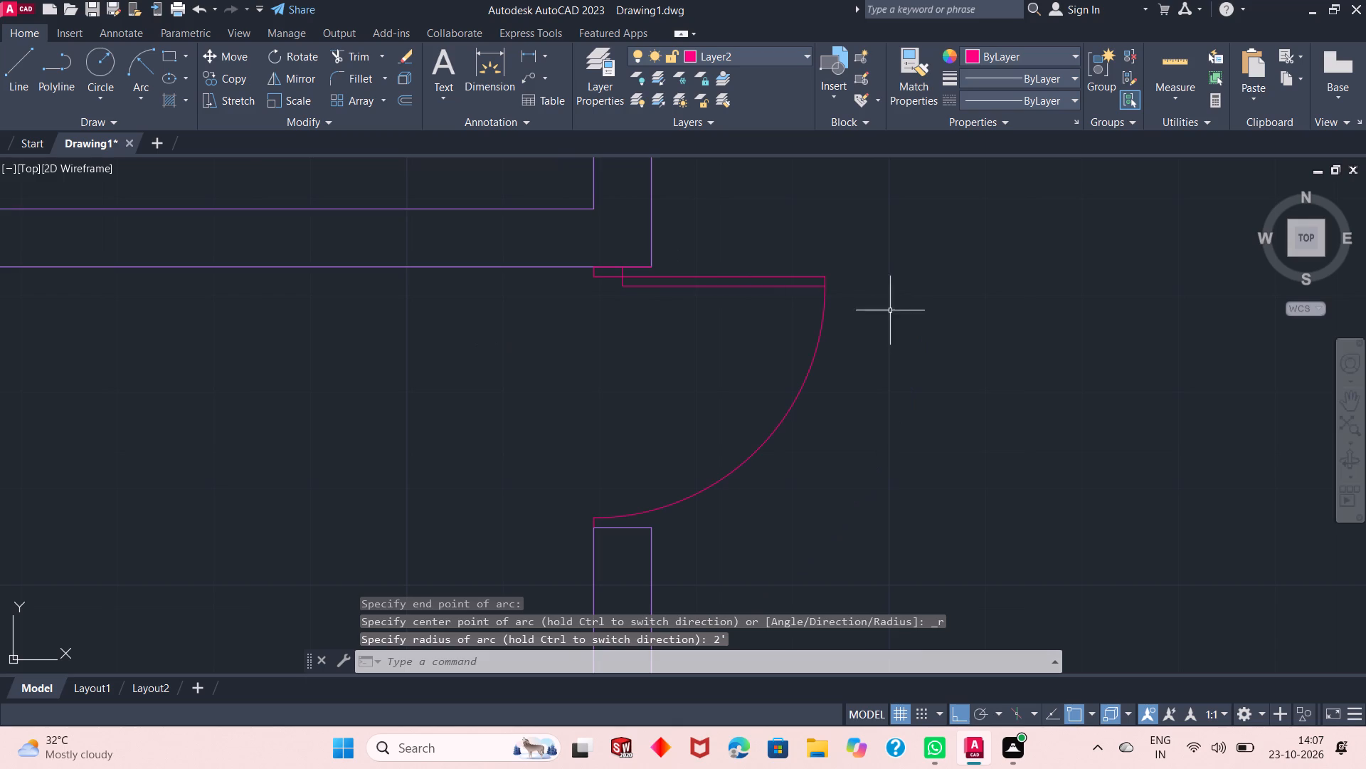
pyautogui.rightClick(883, 330)
pyautogui.click(867, 289)
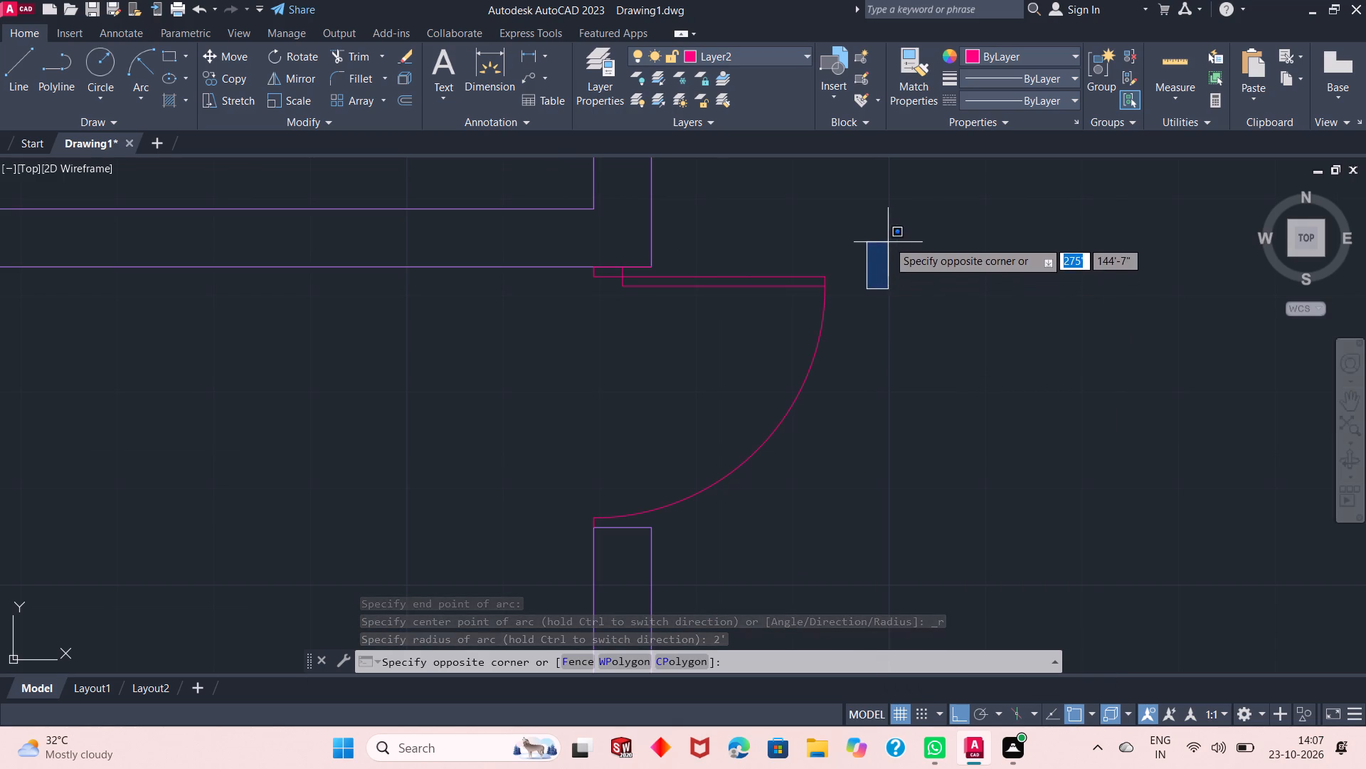
pyautogui.click(910, 217)
# Make Layer1 current and place an attribute tag VER. outside the outer wall, just below the new door.
pyautogui.scroll(-2, 655, 276)
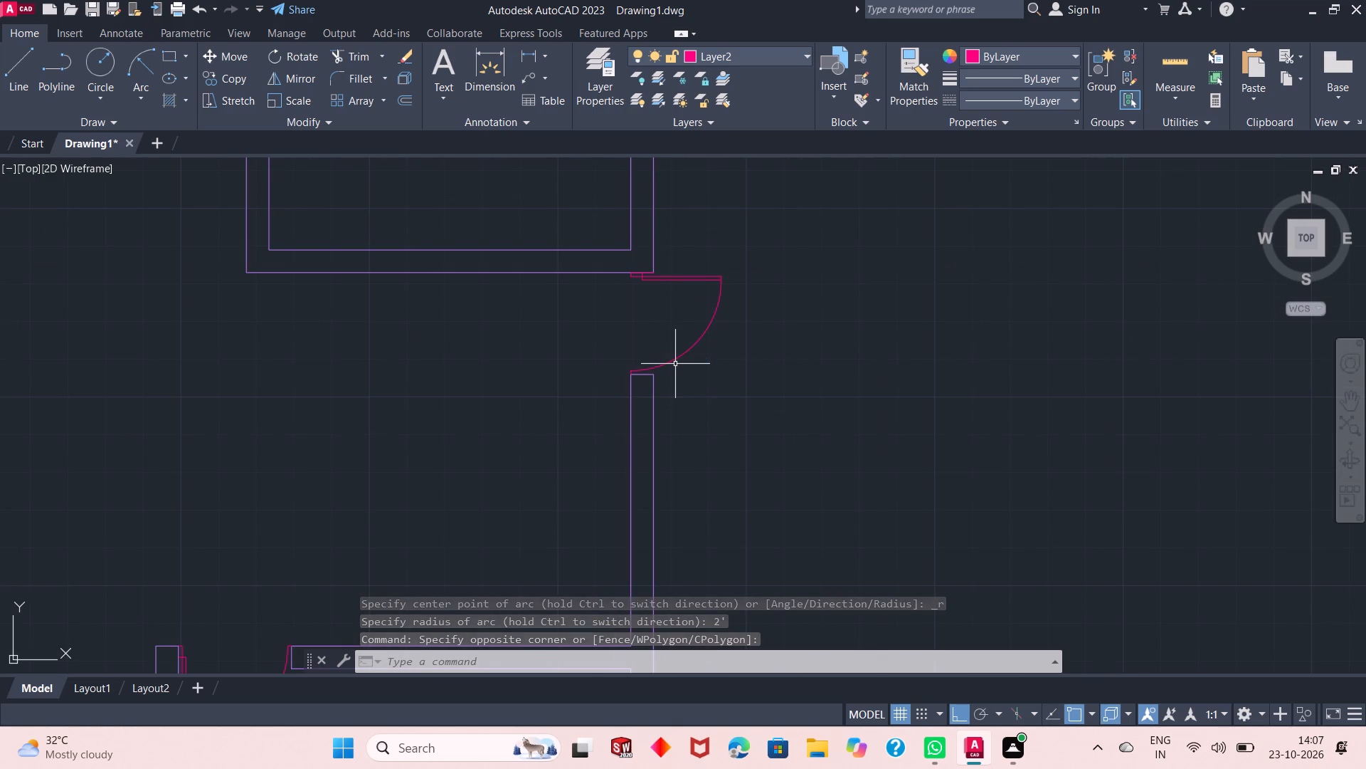
pyautogui.click(756, 53)
pyautogui.click(751, 105)
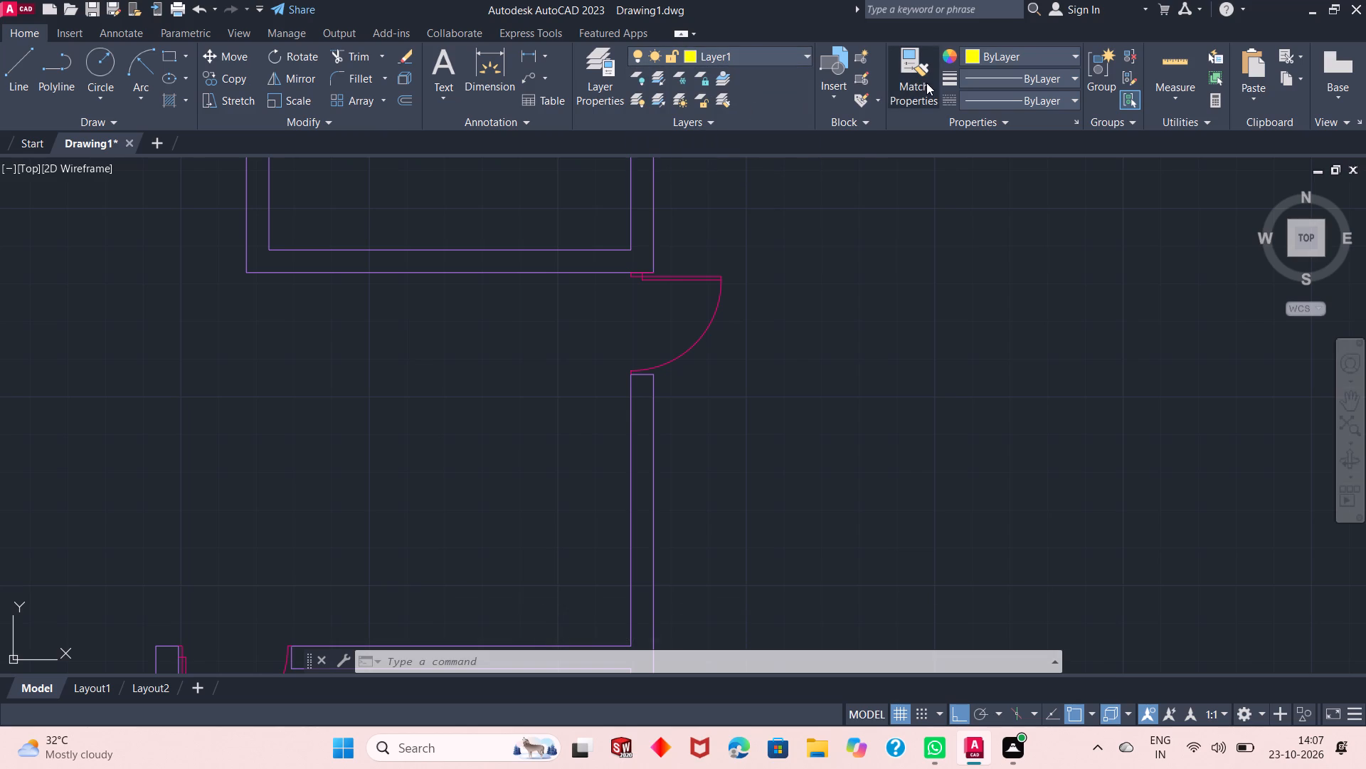
pyautogui.click(847, 111)
pyautogui.click(844, 125)
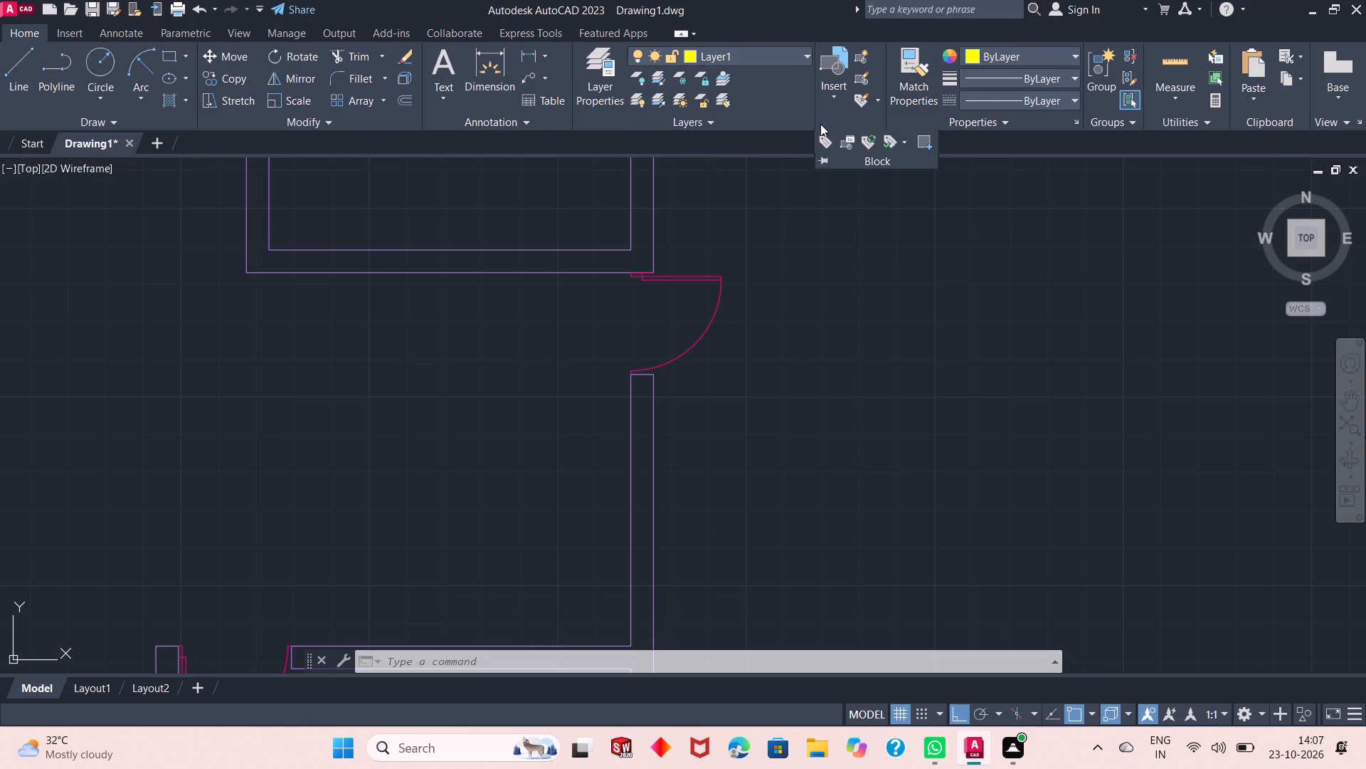
pyautogui.click(830, 140)
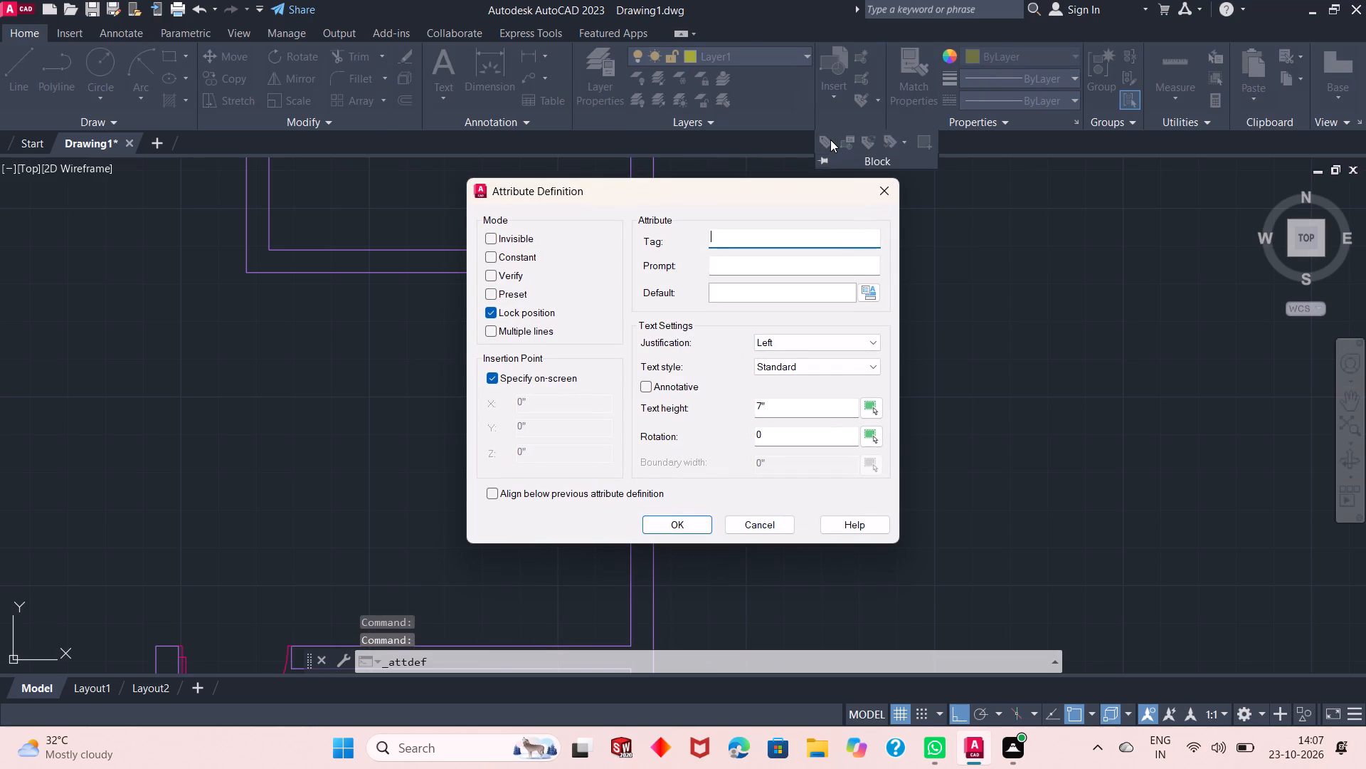
pyautogui.write('VER.')
pyautogui.press('Return')
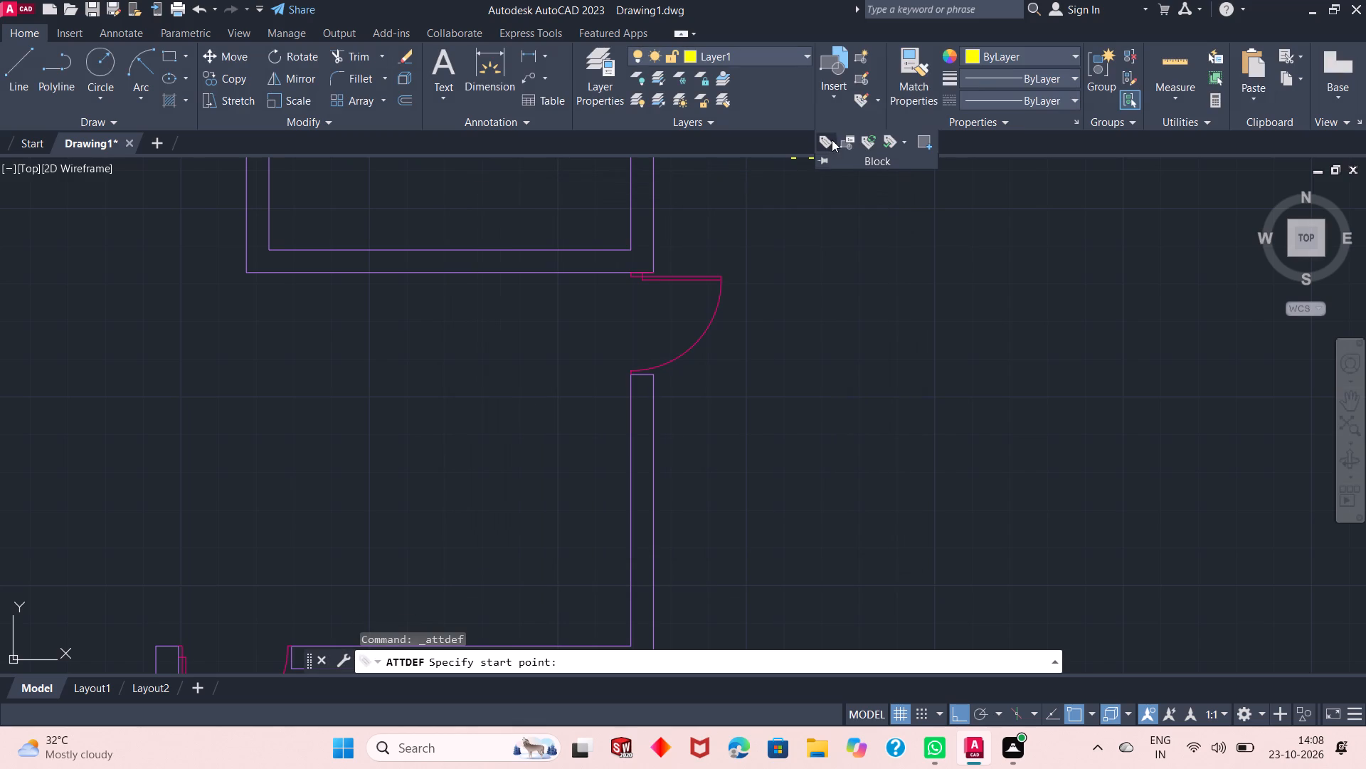
pyautogui.scroll(-2, 643, 399)
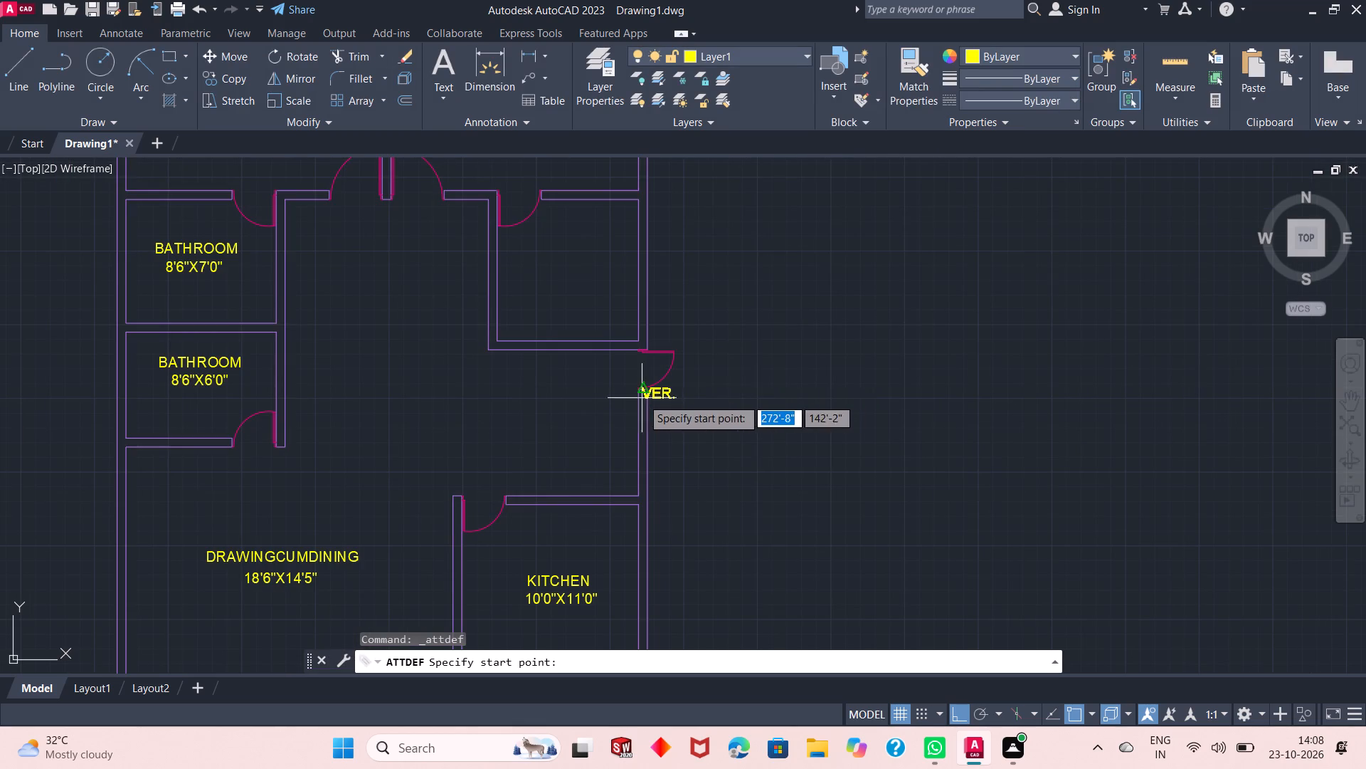
pyautogui.scroll(1, 669, 387)
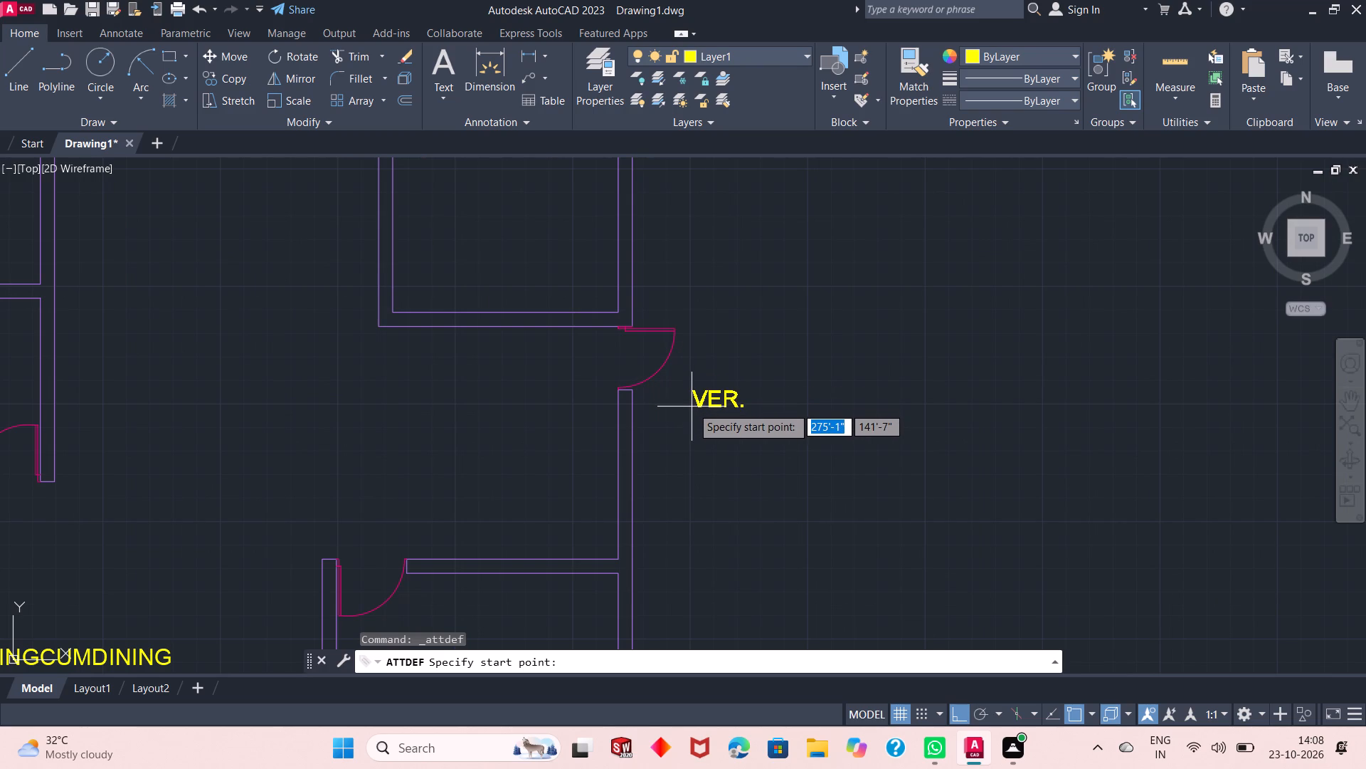
pyautogui.click(692, 407)
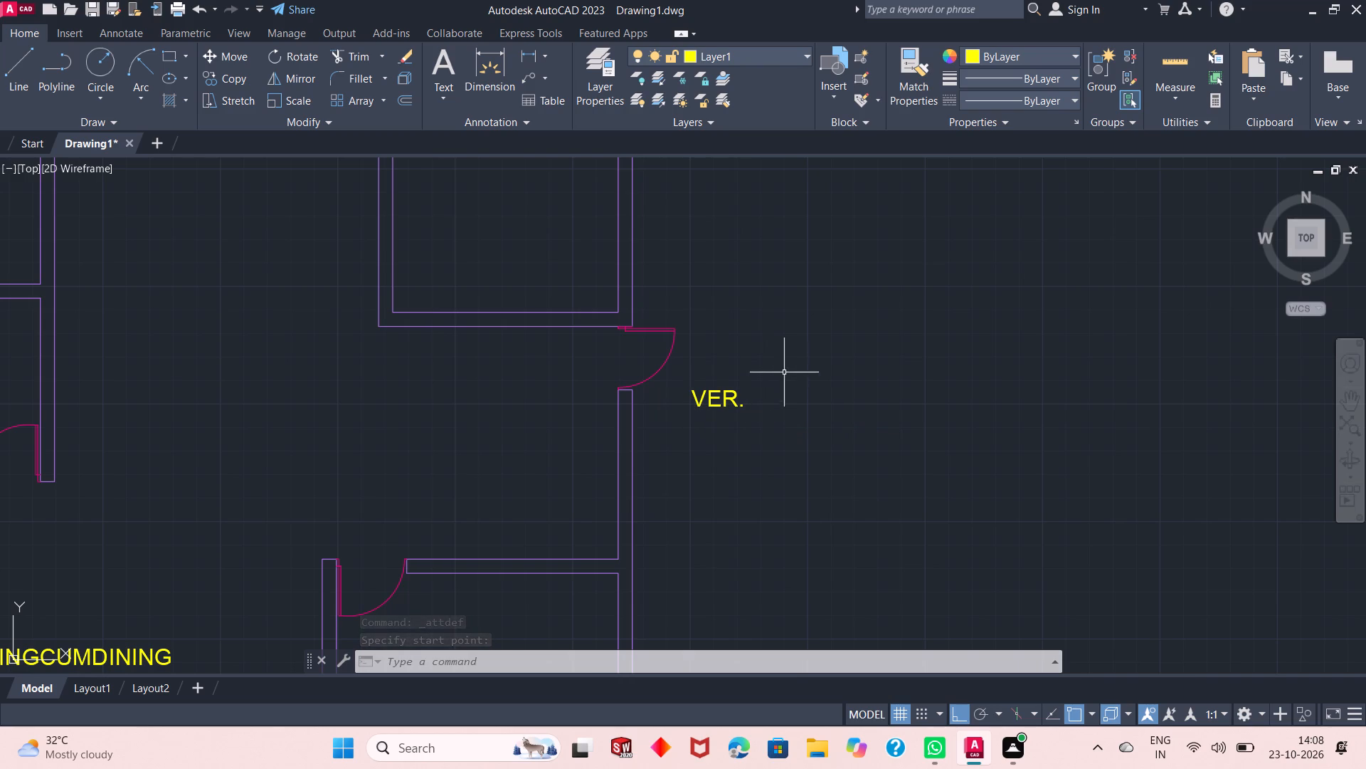
# Place the size tag 5'0"X9'3" as an attribute definition directly beneath the VER. label.
pyautogui.press('Return')
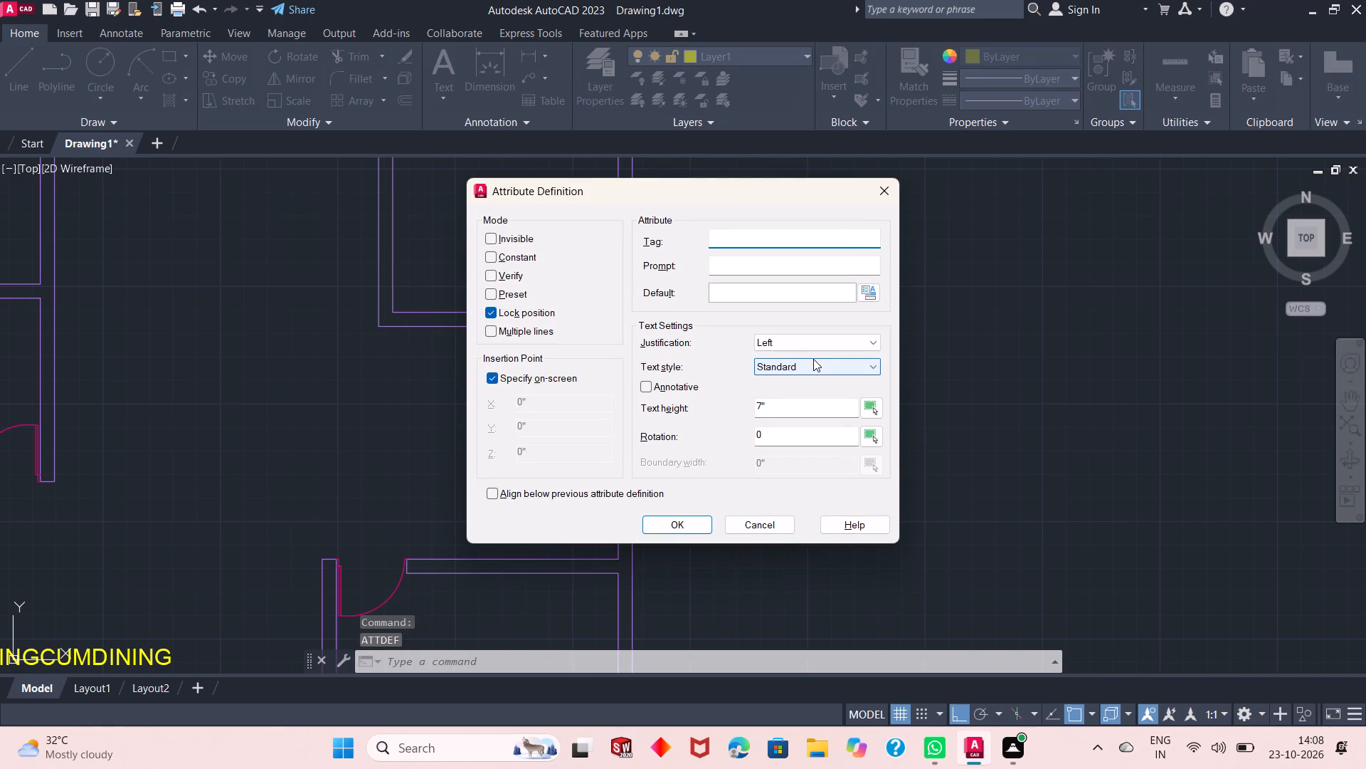
pyautogui.write('5\'0"')
pyautogui.press('x')
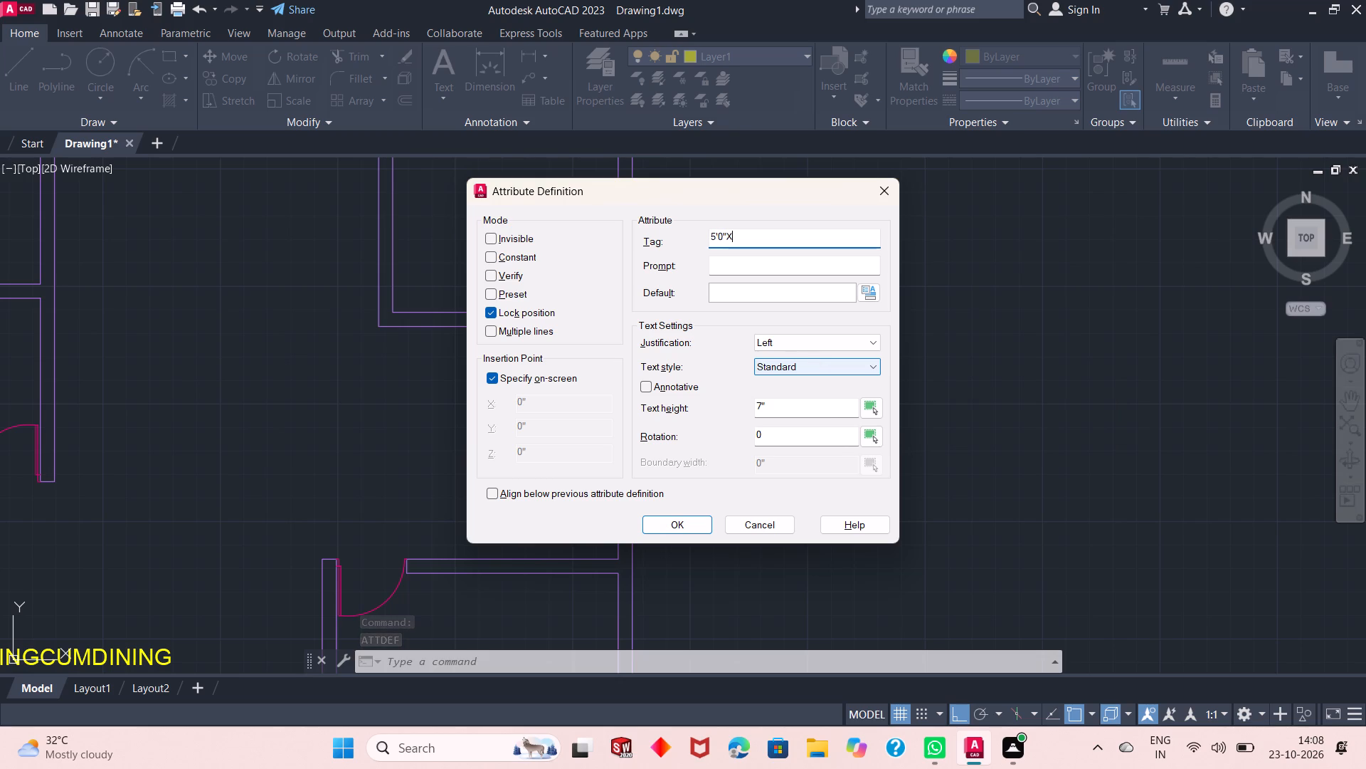
pyautogui.write("9'3")
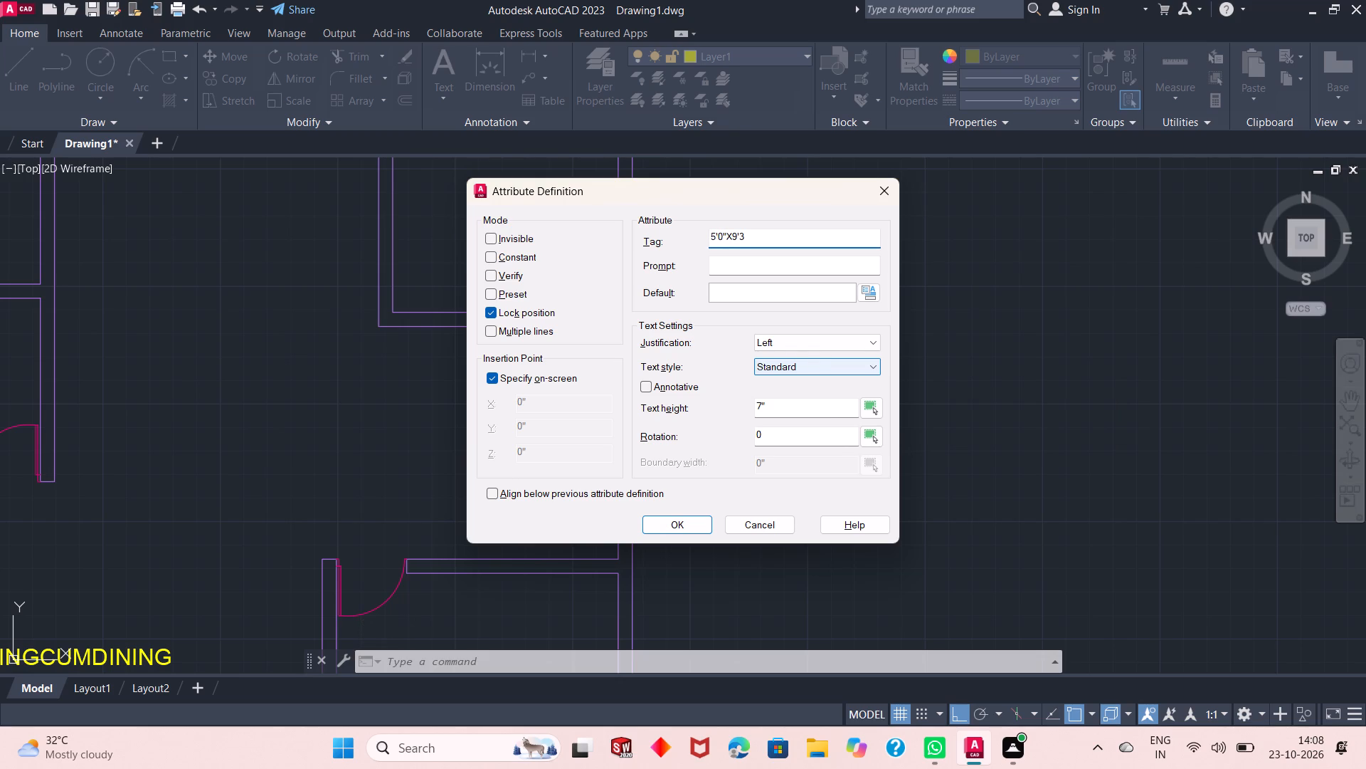
pyautogui.press("'")
pyautogui.press('BackSpace')
pyautogui.hotkey('shift', '"')
pyautogui.press('Return')
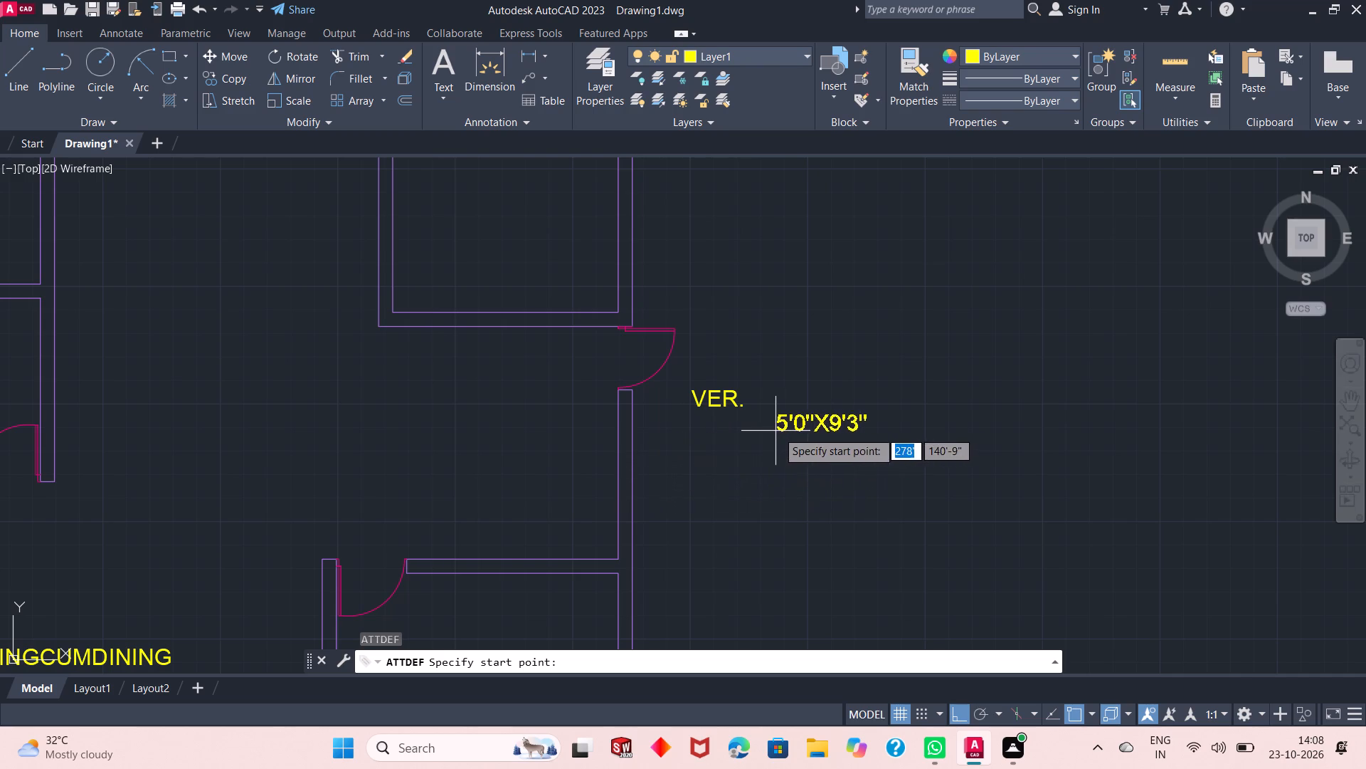
pyautogui.click(682, 435)
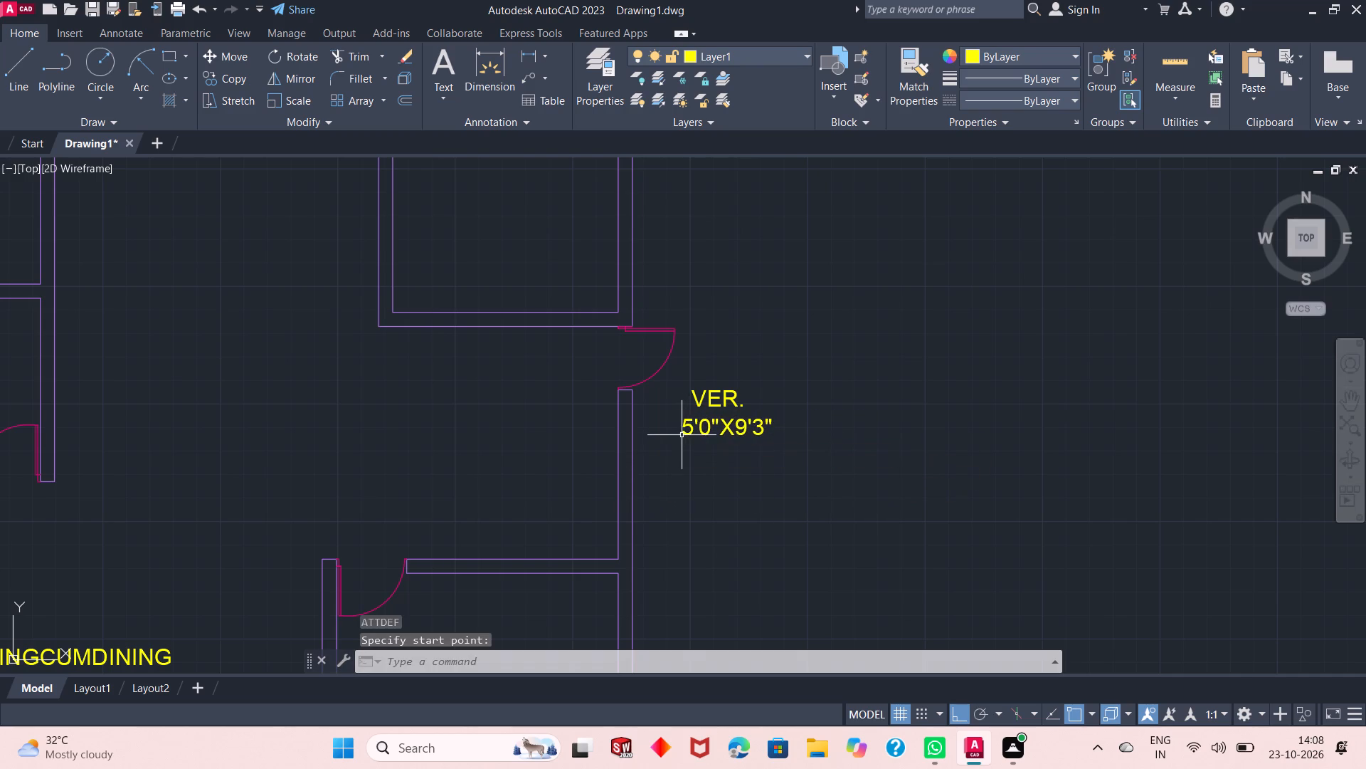
# Place an attribute tag BATHROOM in the unlabelled room below Bedroom-2.
pyautogui.scroll(-2, 711, 303)
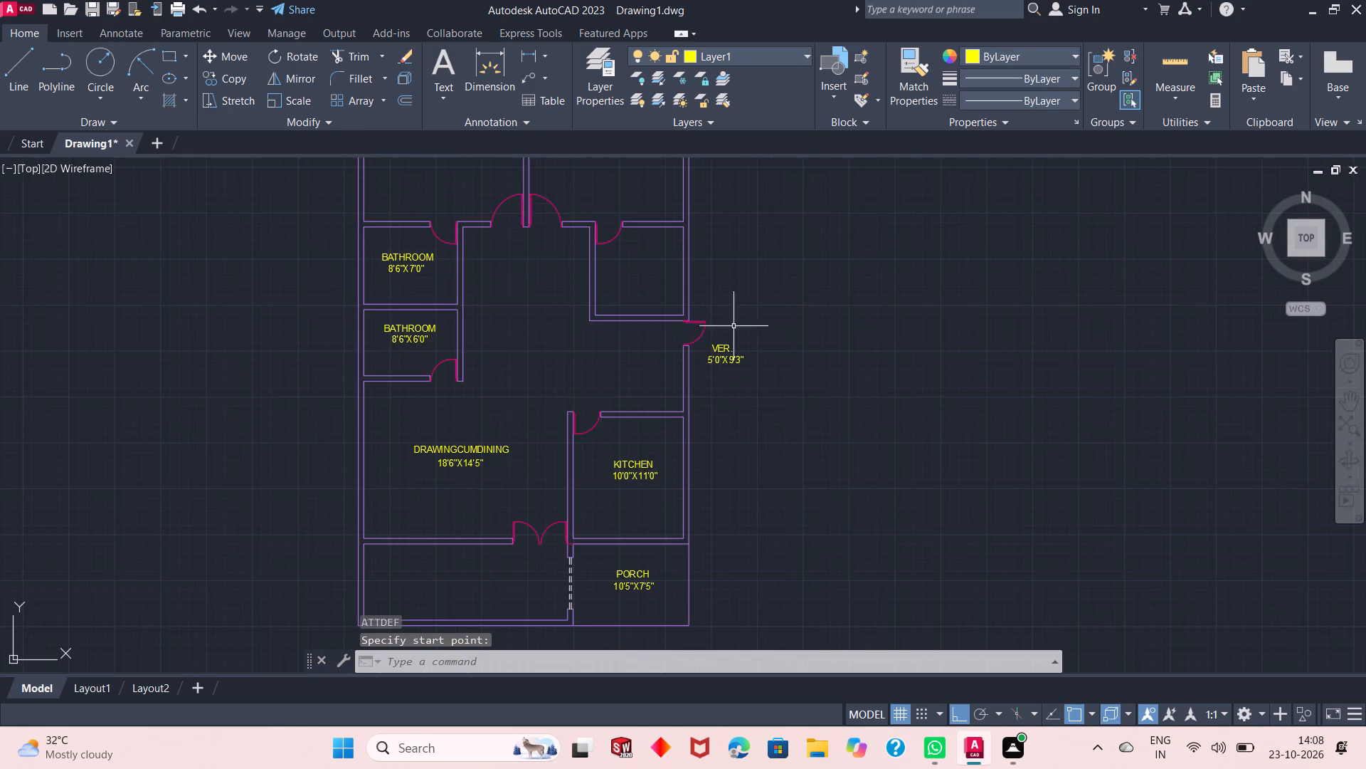
pyautogui.scroll(-1, 771, 510)
pyautogui.scroll(1, 702, 342)
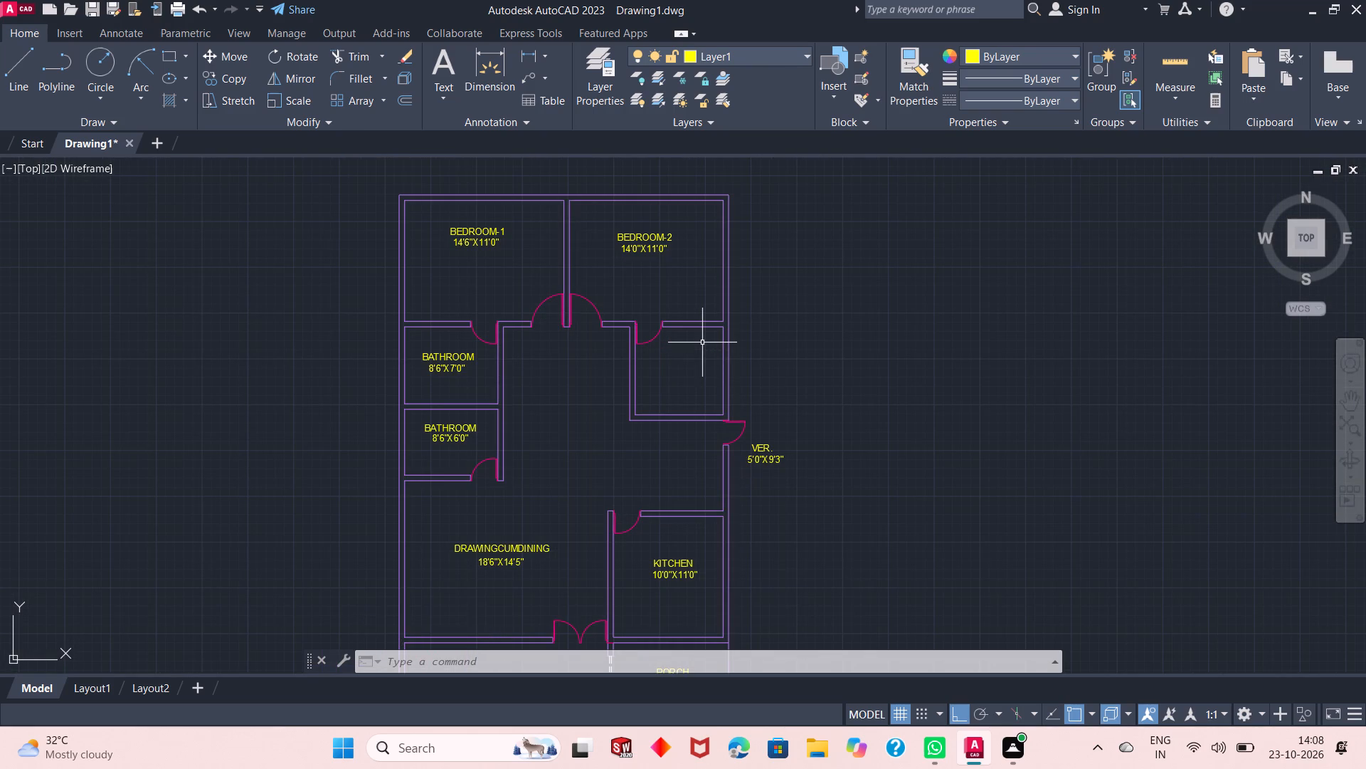
pyautogui.press('Return')
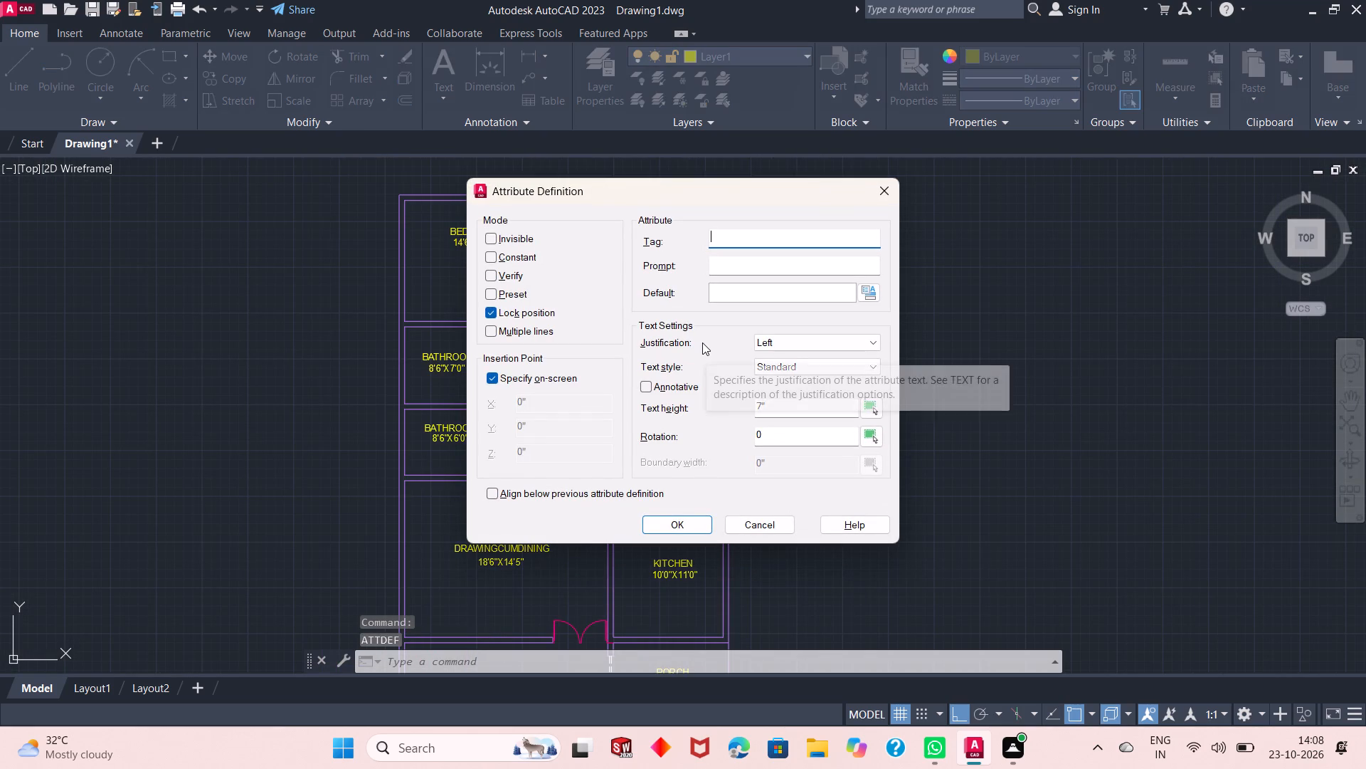
pyautogui.write('BATJ')
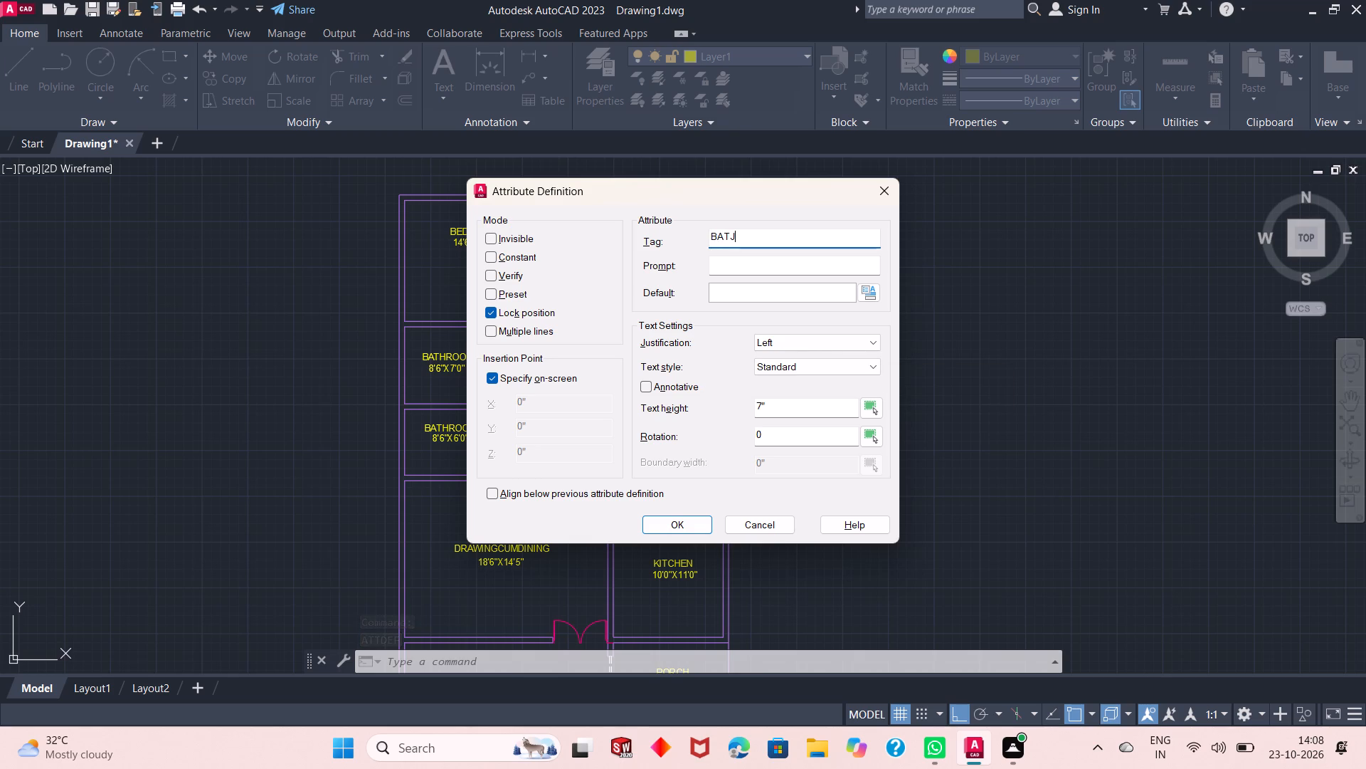
pyautogui.press('BackSpace')
pyautogui.press('t')
pyautogui.write('ROOM')
pyautogui.press('BackSpace')
pyautogui.press('BackSpace')
pyautogui.press('BackSpace')
pyautogui.press('BackSpace')
pyautogui.press('BackSpace')
pyautogui.write('HROOM')
pyautogui.press('Return')
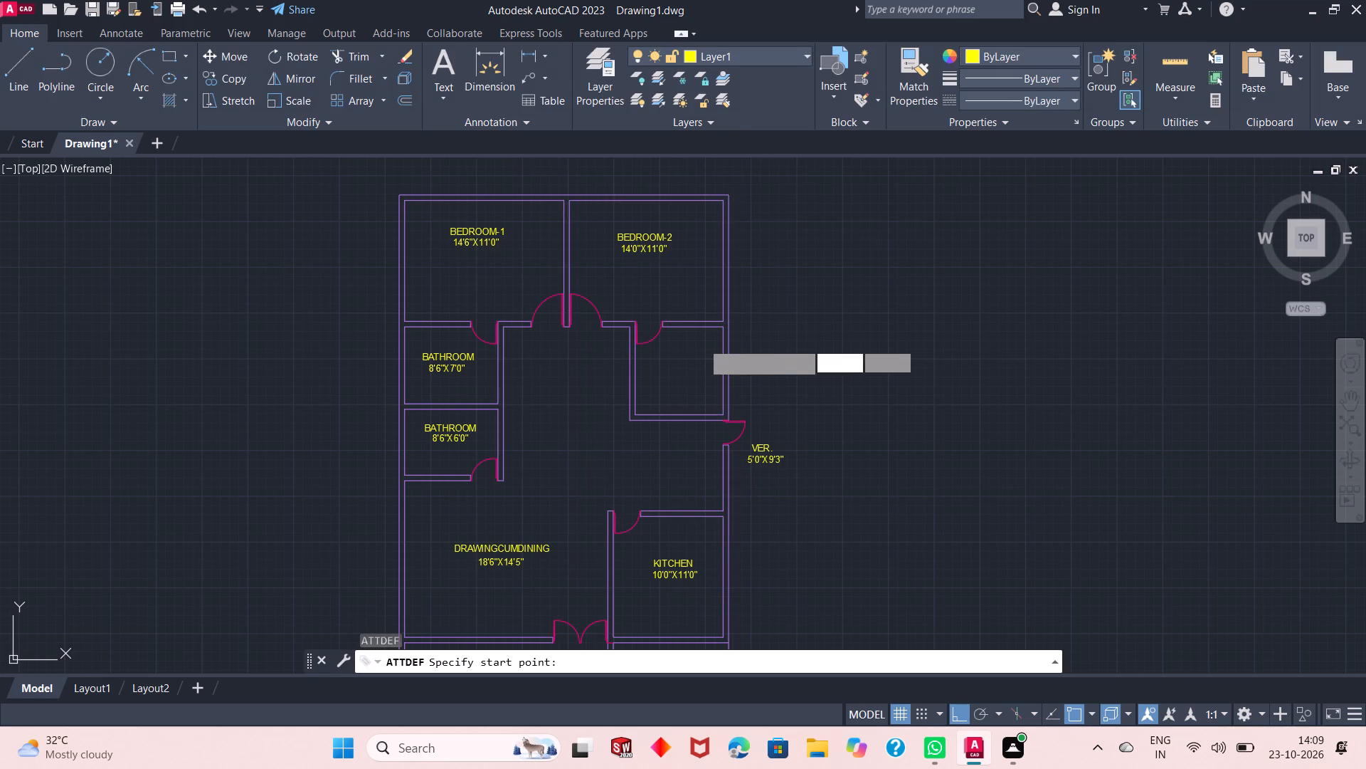
pyautogui.scroll(3, 687, 333)
pyautogui.scroll(-1, 621, 441)
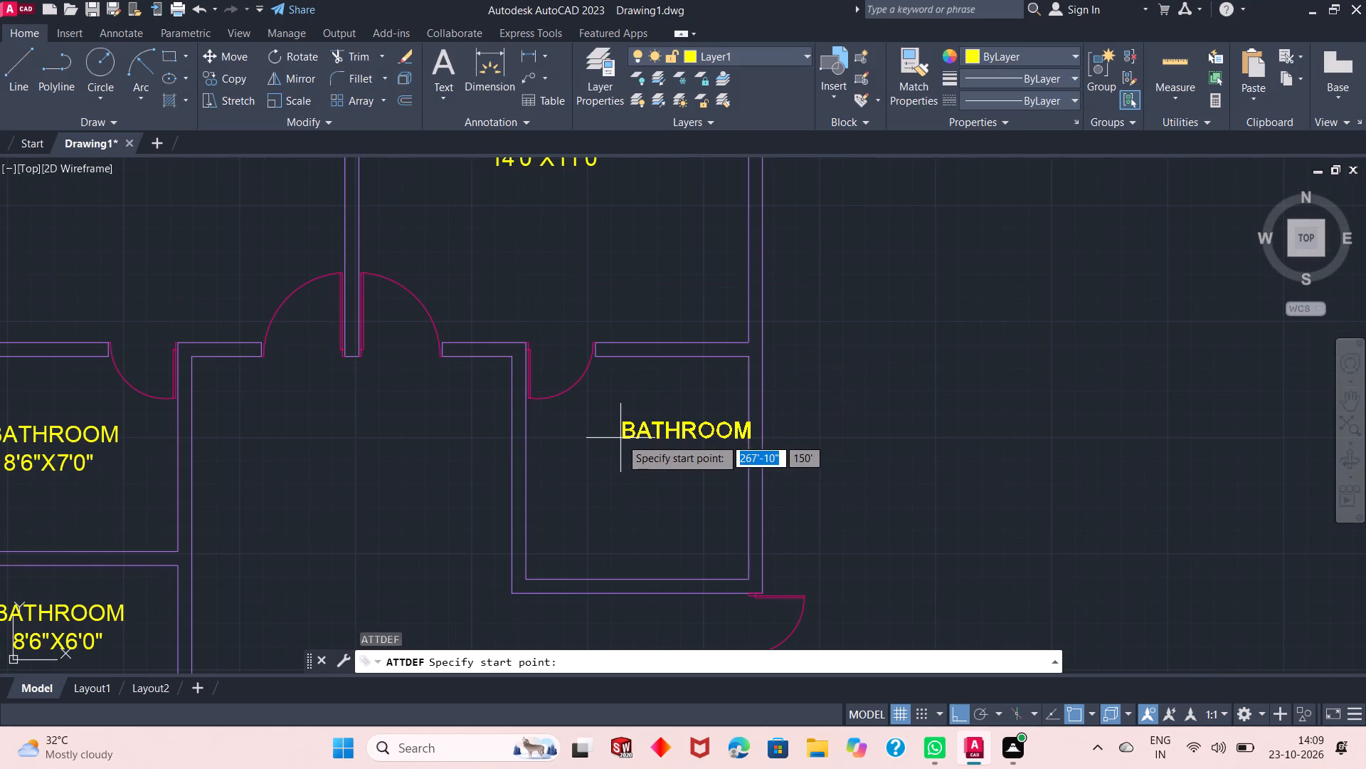
pyautogui.click(579, 465)
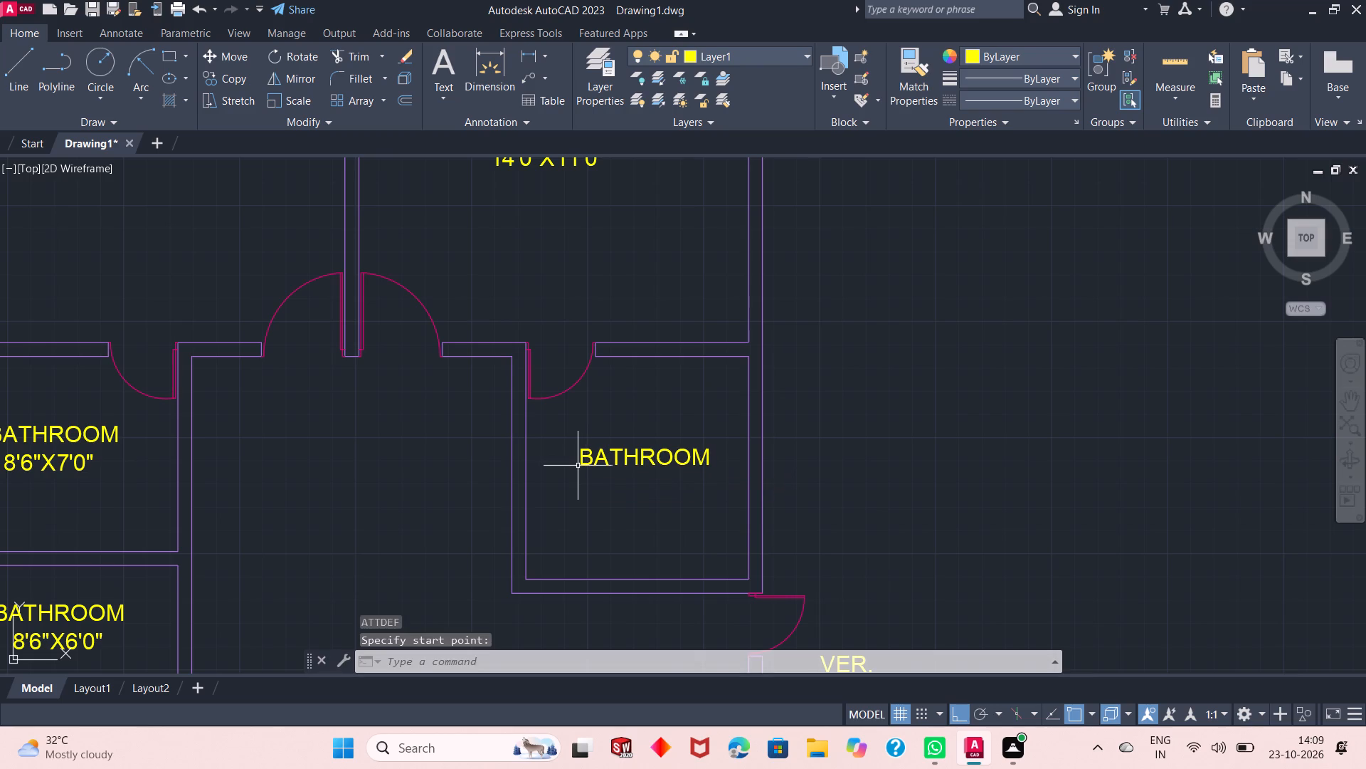
# Place the size tag 8'0"X8'0" as an attribute definition beneath the BATHROOM label in the room below Bedroom-2.
pyautogui.press('Return')
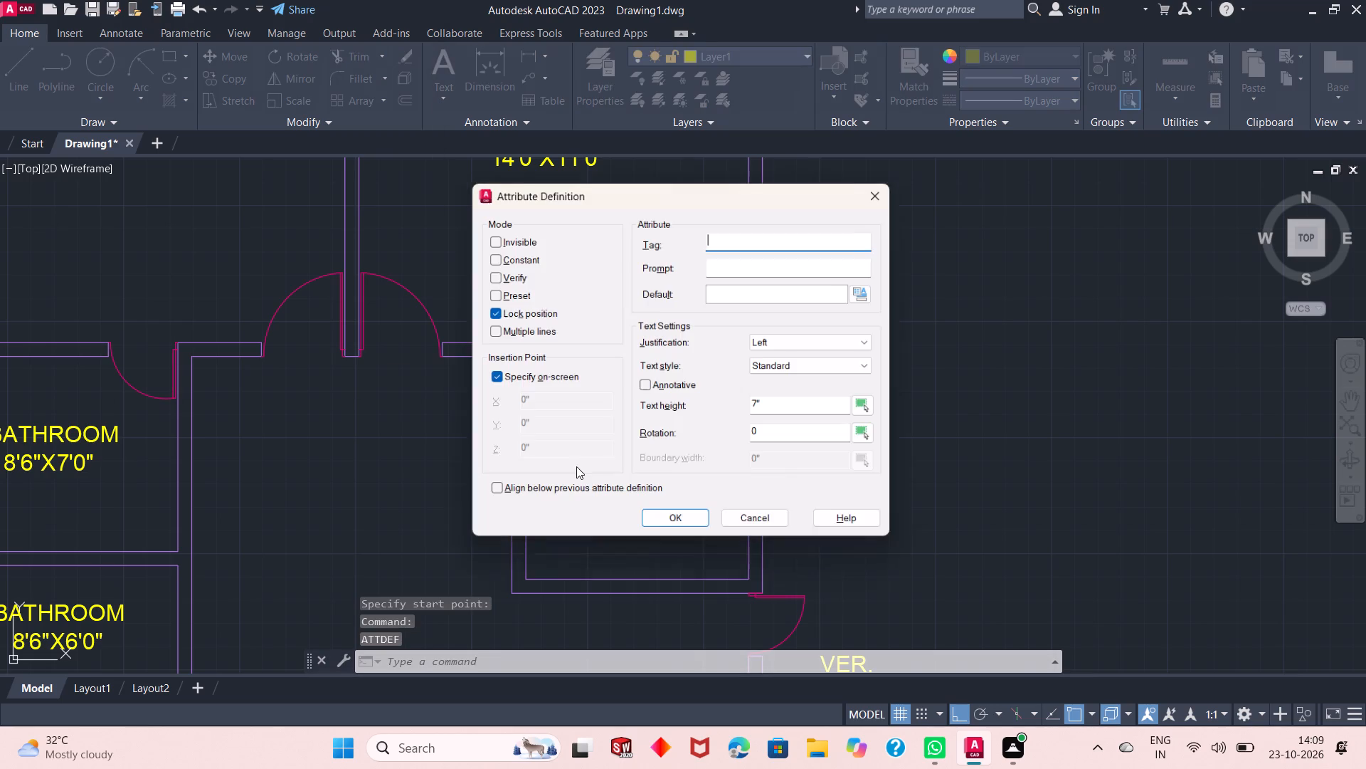
pyautogui.write("8'")
pyautogui.press('0')
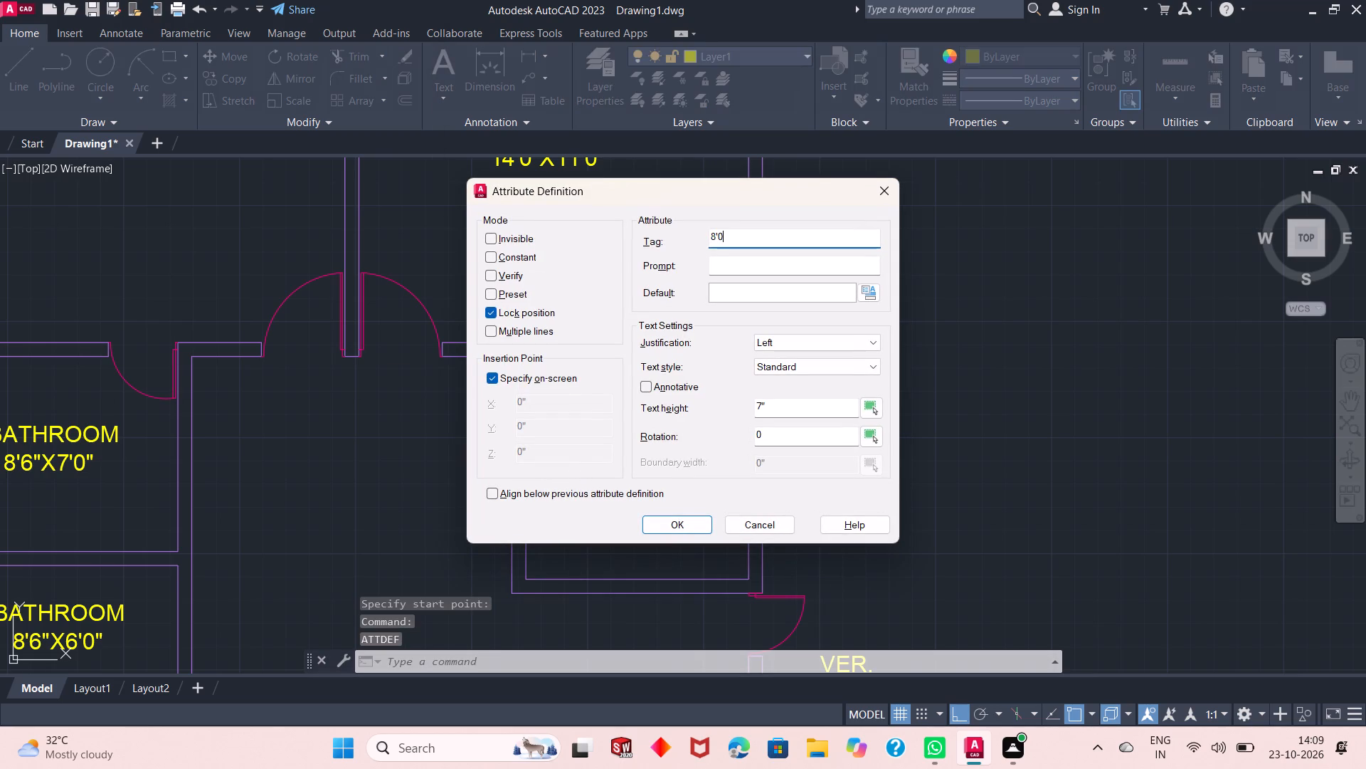
pyautogui.hotkey('shift', '"')
pyautogui.press('x')
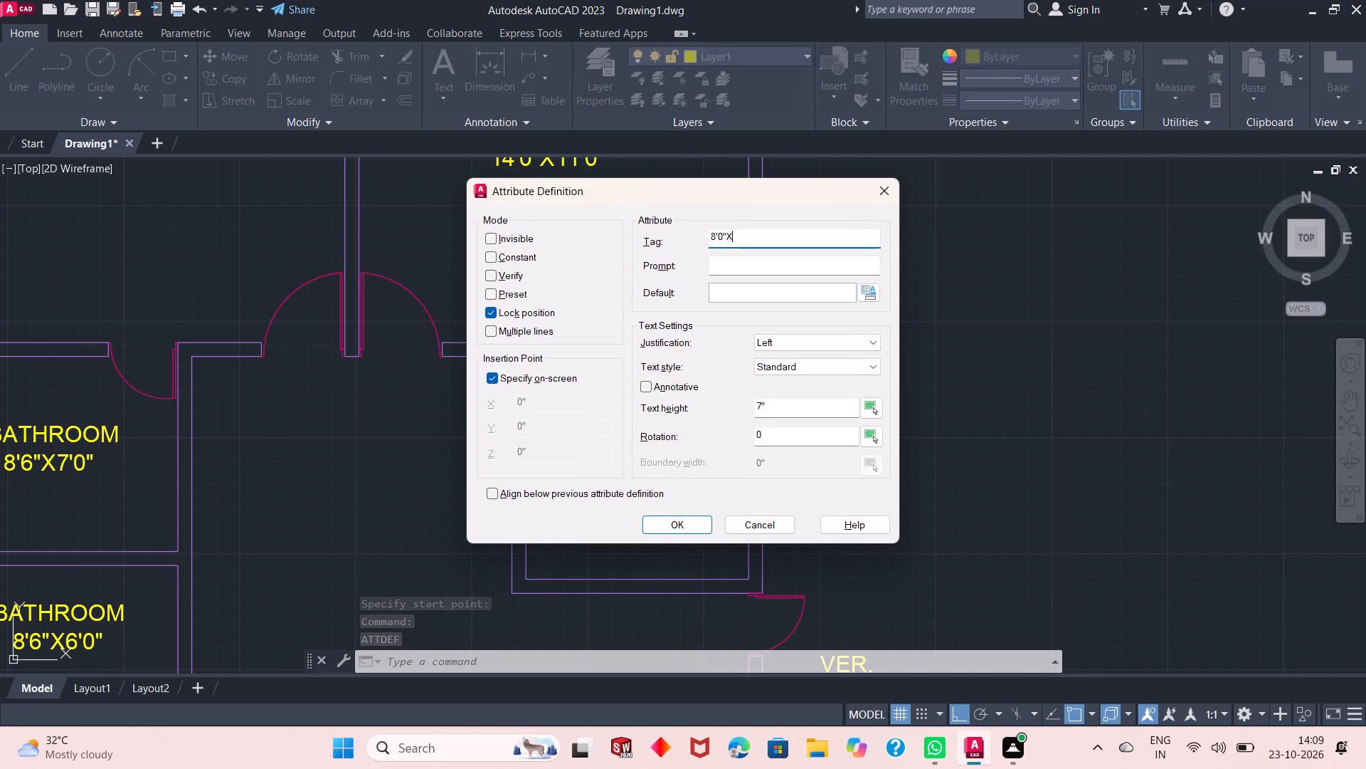
pyautogui.press('8')
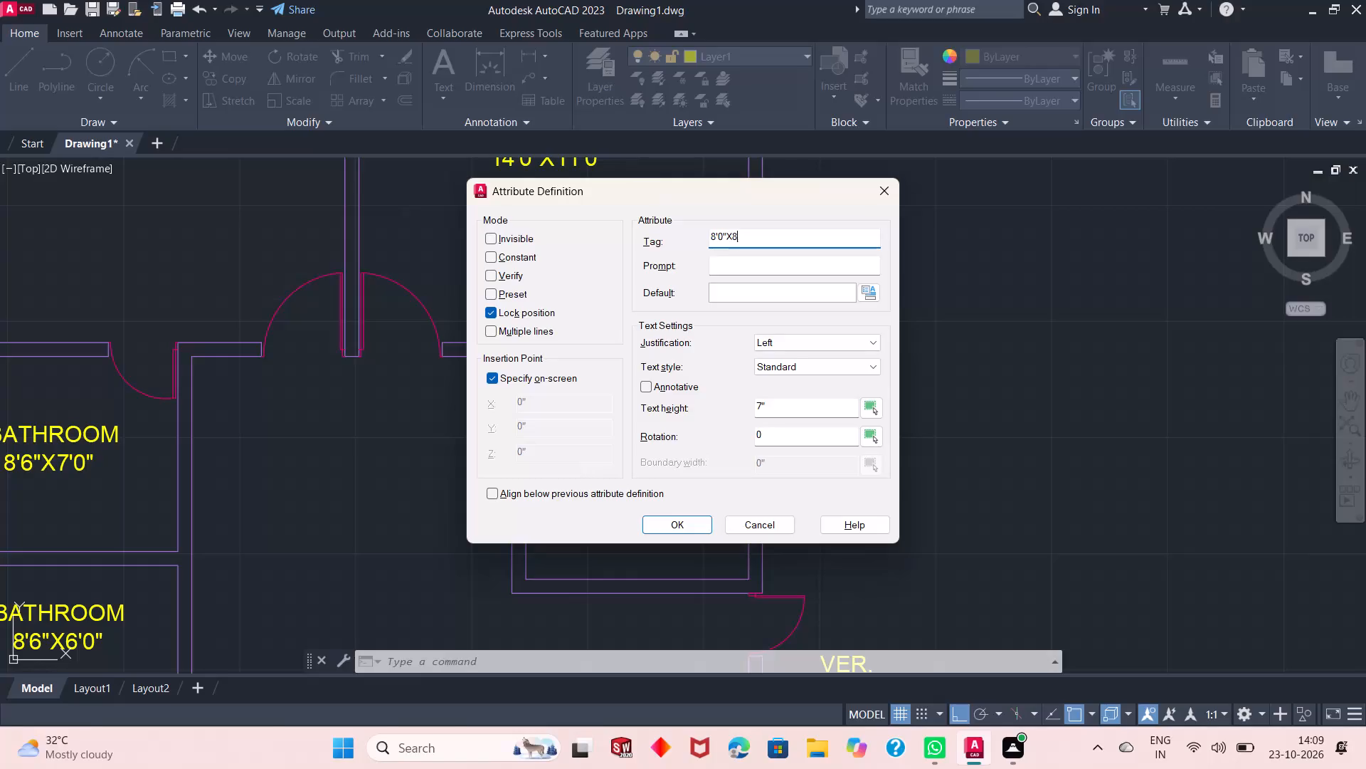
pyautogui.press("'")
pyautogui.press('0')
pyautogui.hotkey('shift', '"')
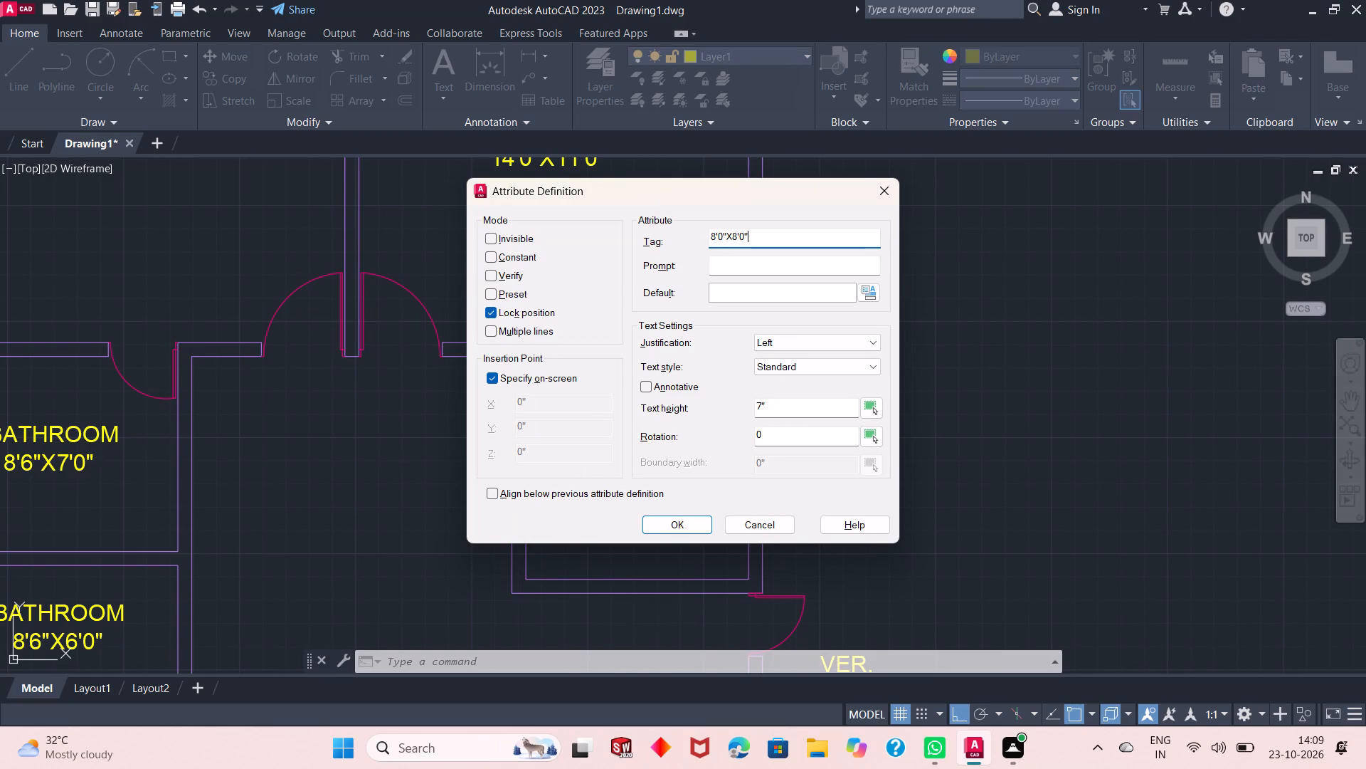
pyautogui.press('Return')
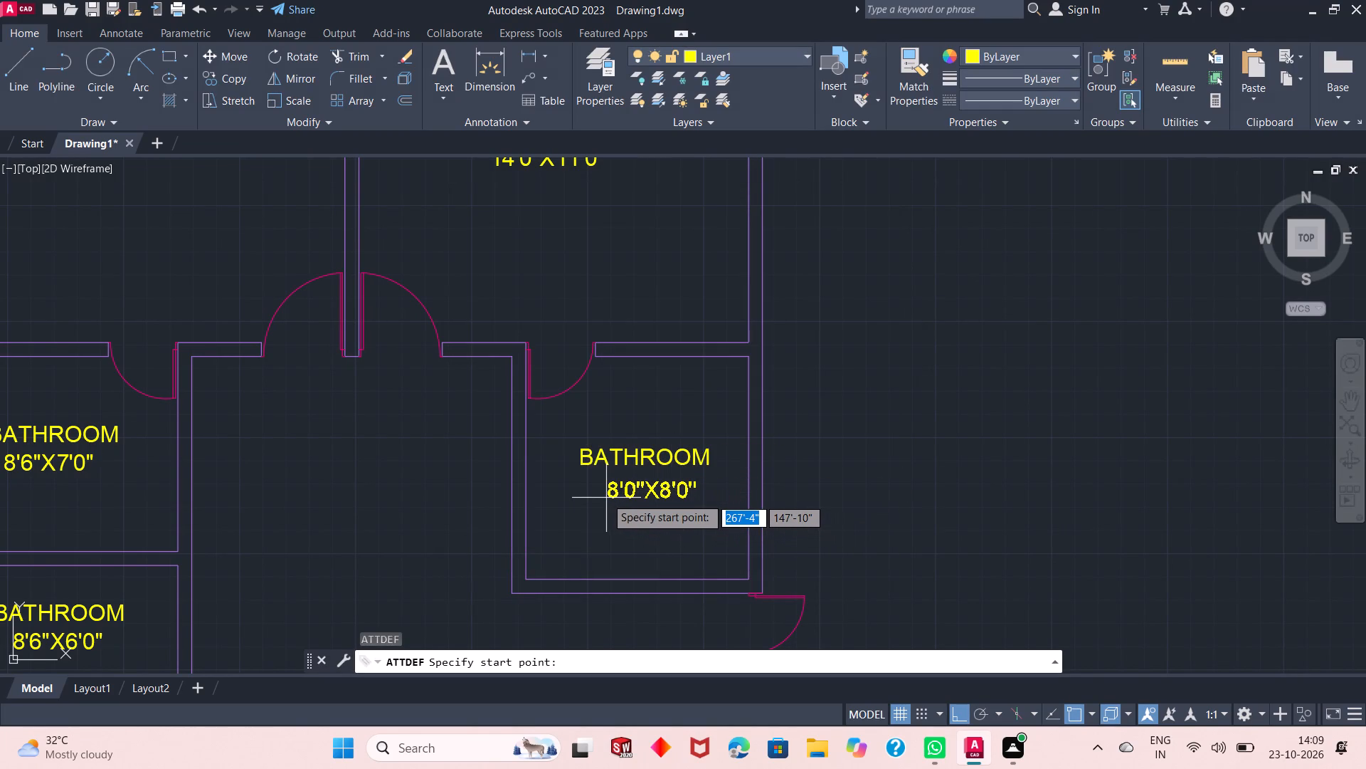
pyautogui.click(605, 497)
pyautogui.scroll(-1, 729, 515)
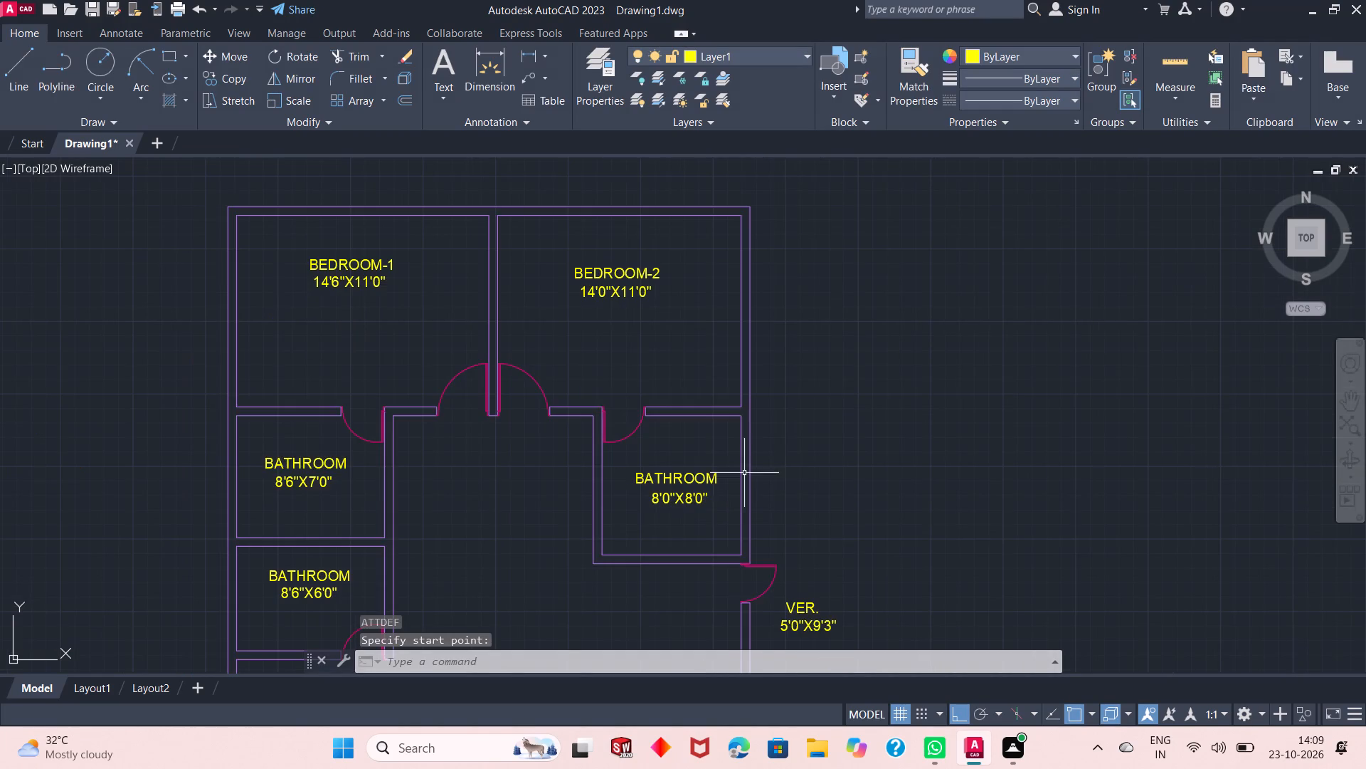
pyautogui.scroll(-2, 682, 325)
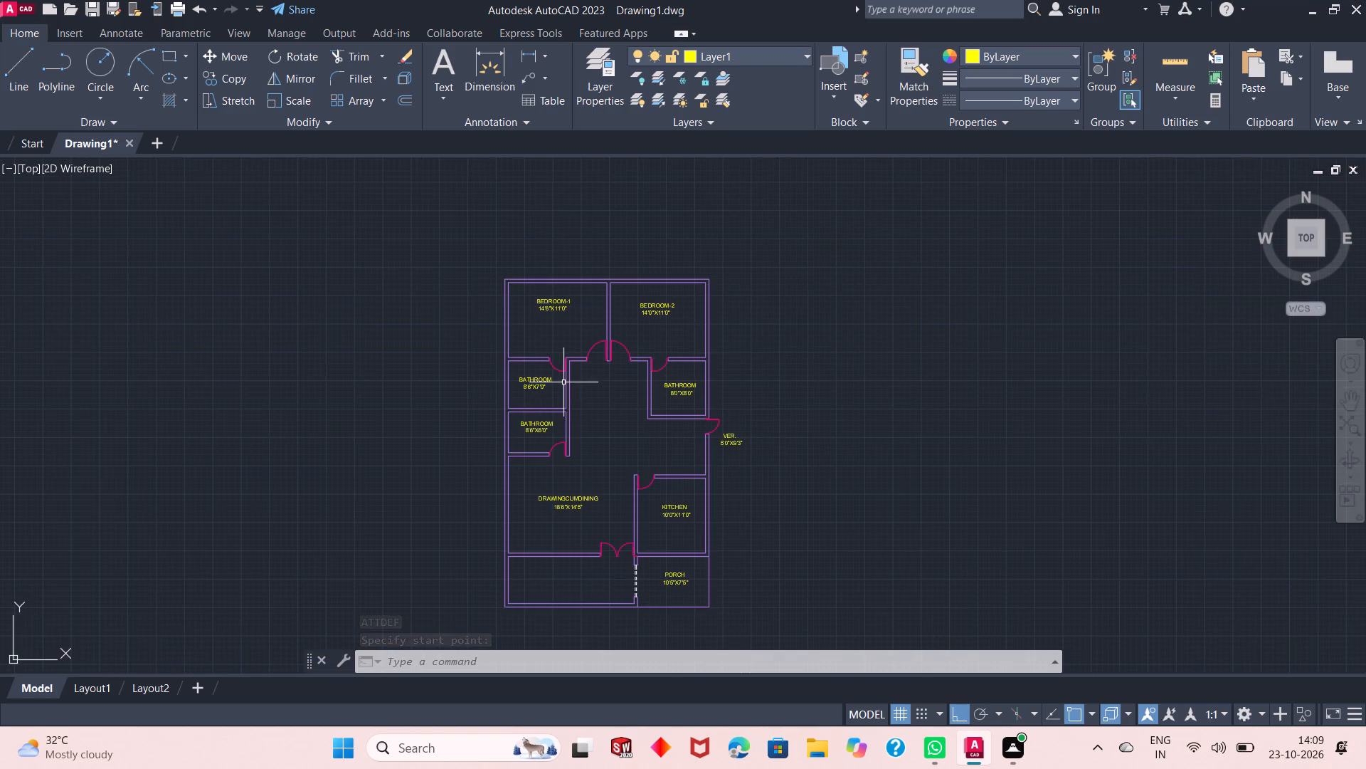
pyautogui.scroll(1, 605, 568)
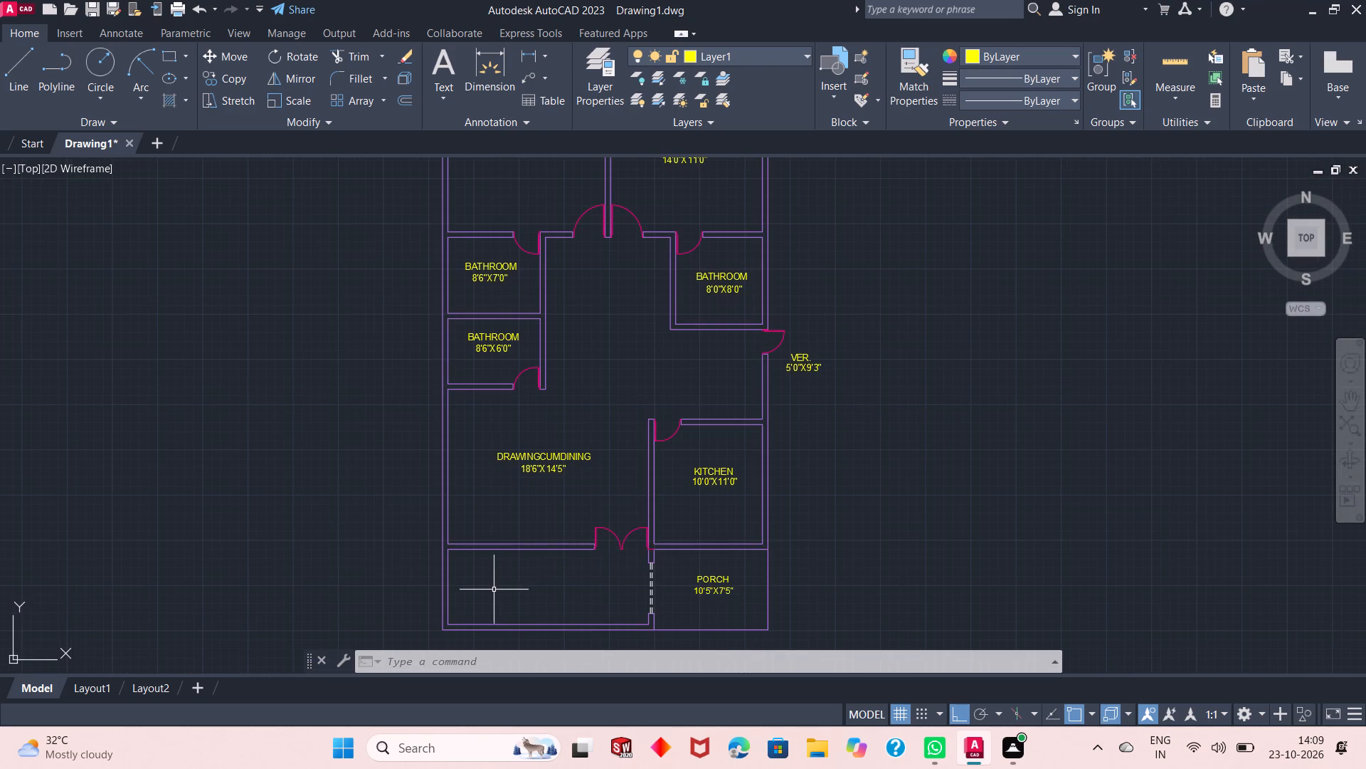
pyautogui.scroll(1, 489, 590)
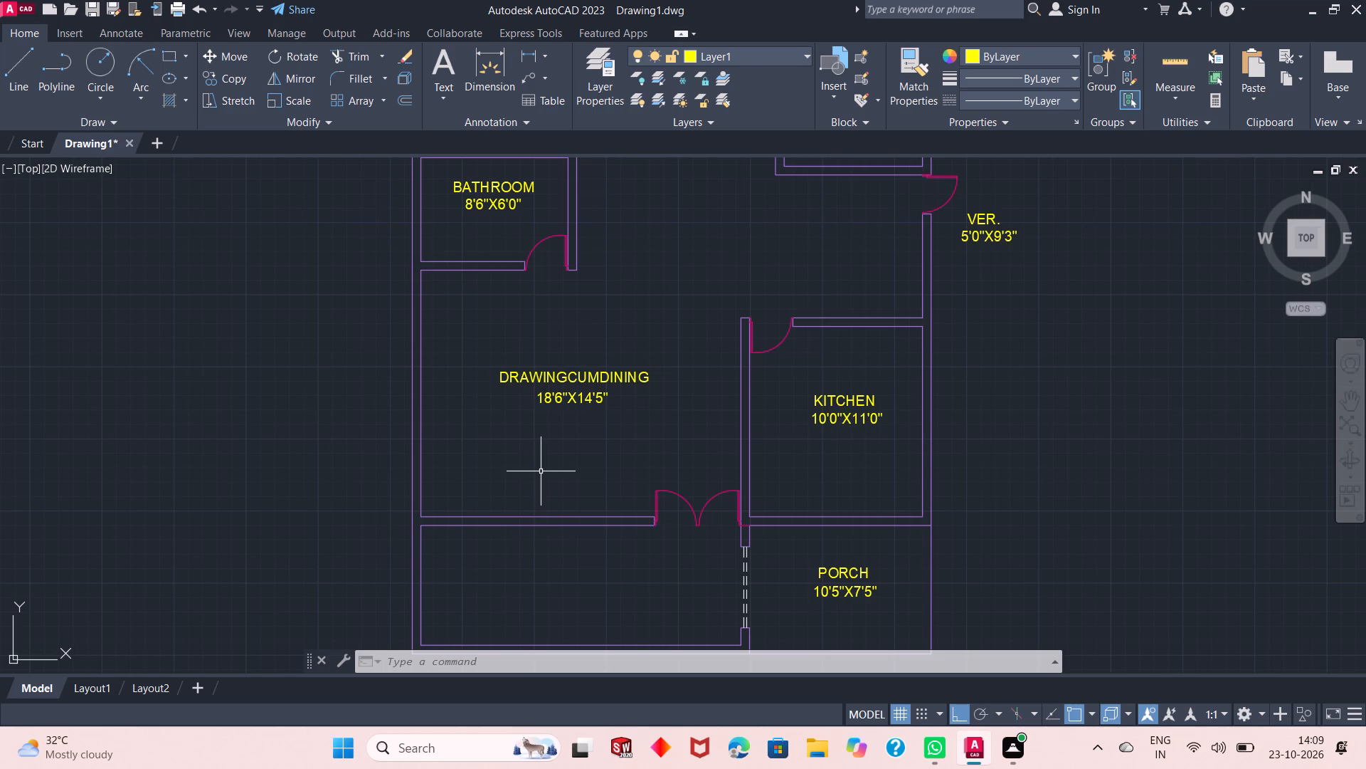
# Place an attribute tag STAIRCASE outside the outer wall, west of the unlabelled space below the drawing-cum-dining room.
pyautogui.scroll(-1, 541, 471)
pyautogui.scroll(1, 539, 575)
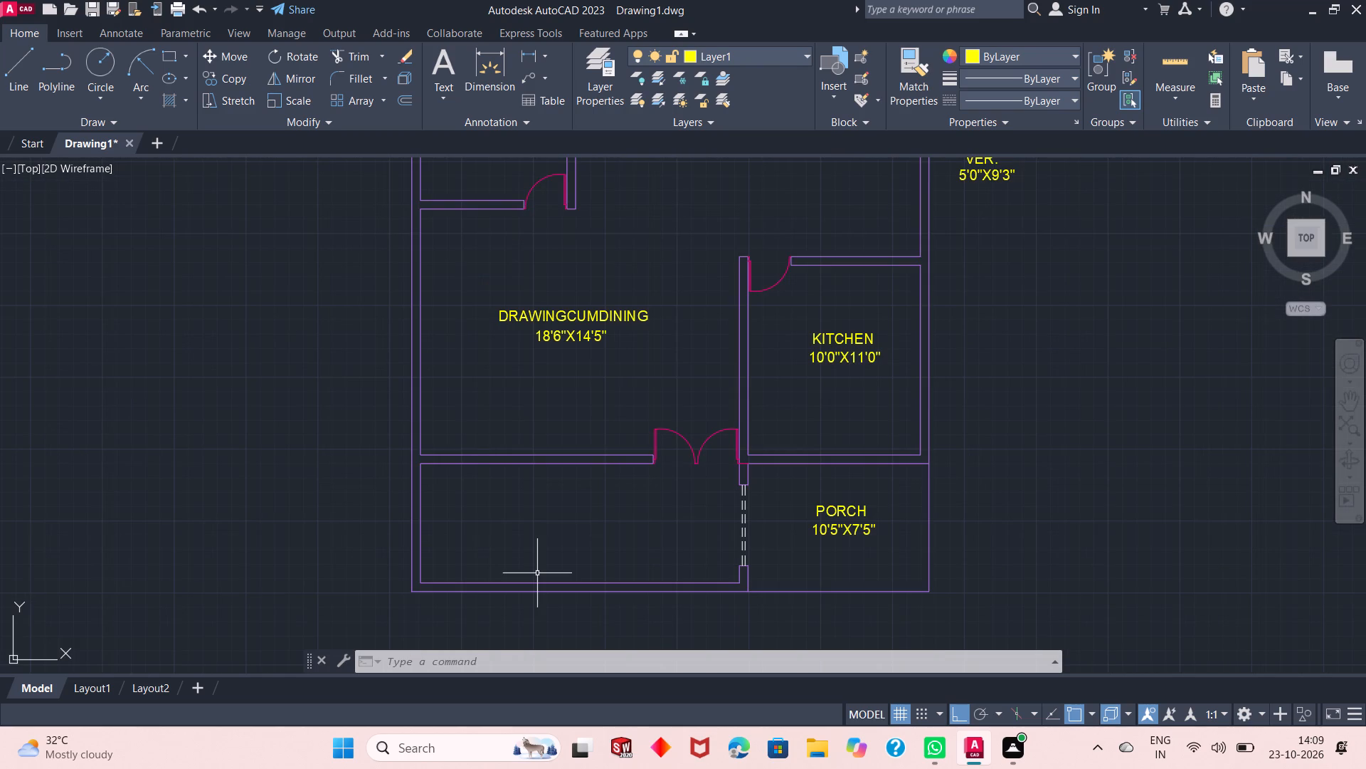
pyautogui.press('Return')
pyautogui.write('ST')
pyautogui.press('a')
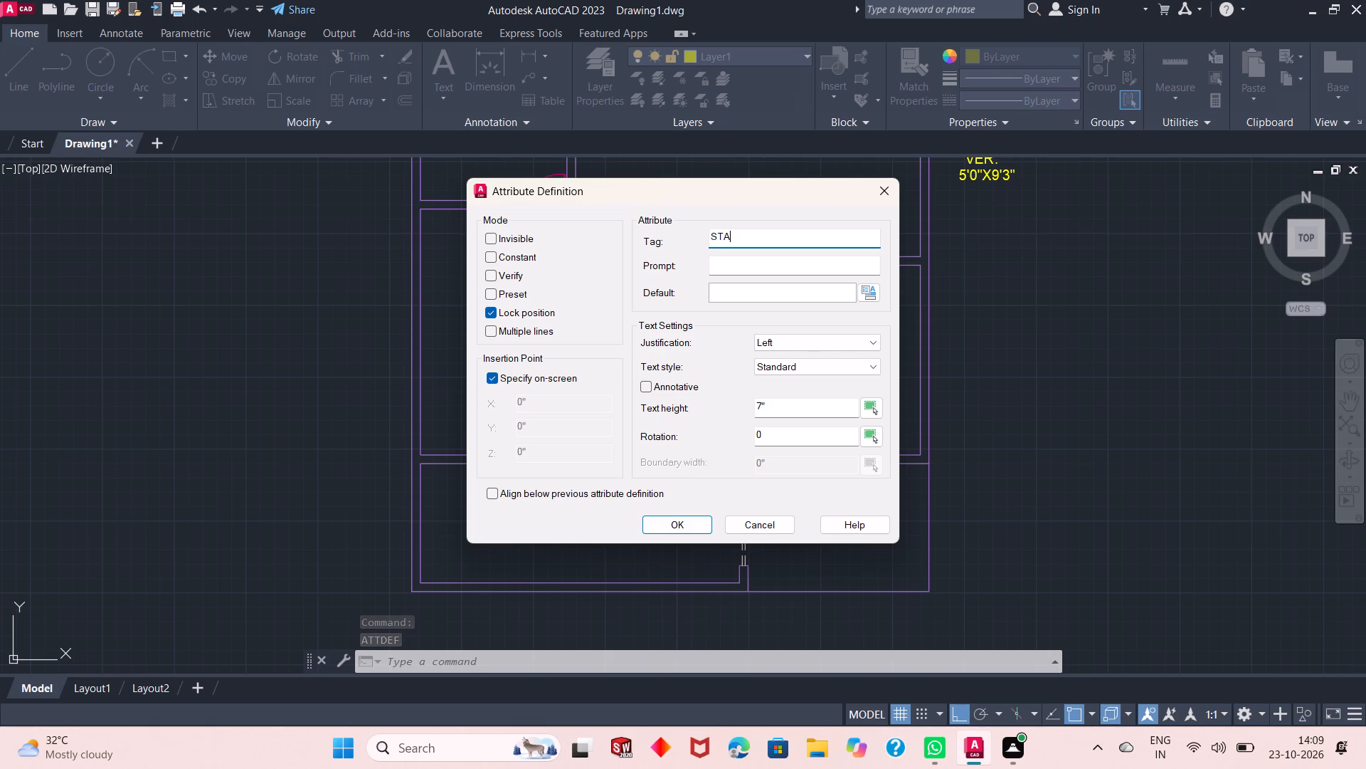
pyautogui.write('IR')
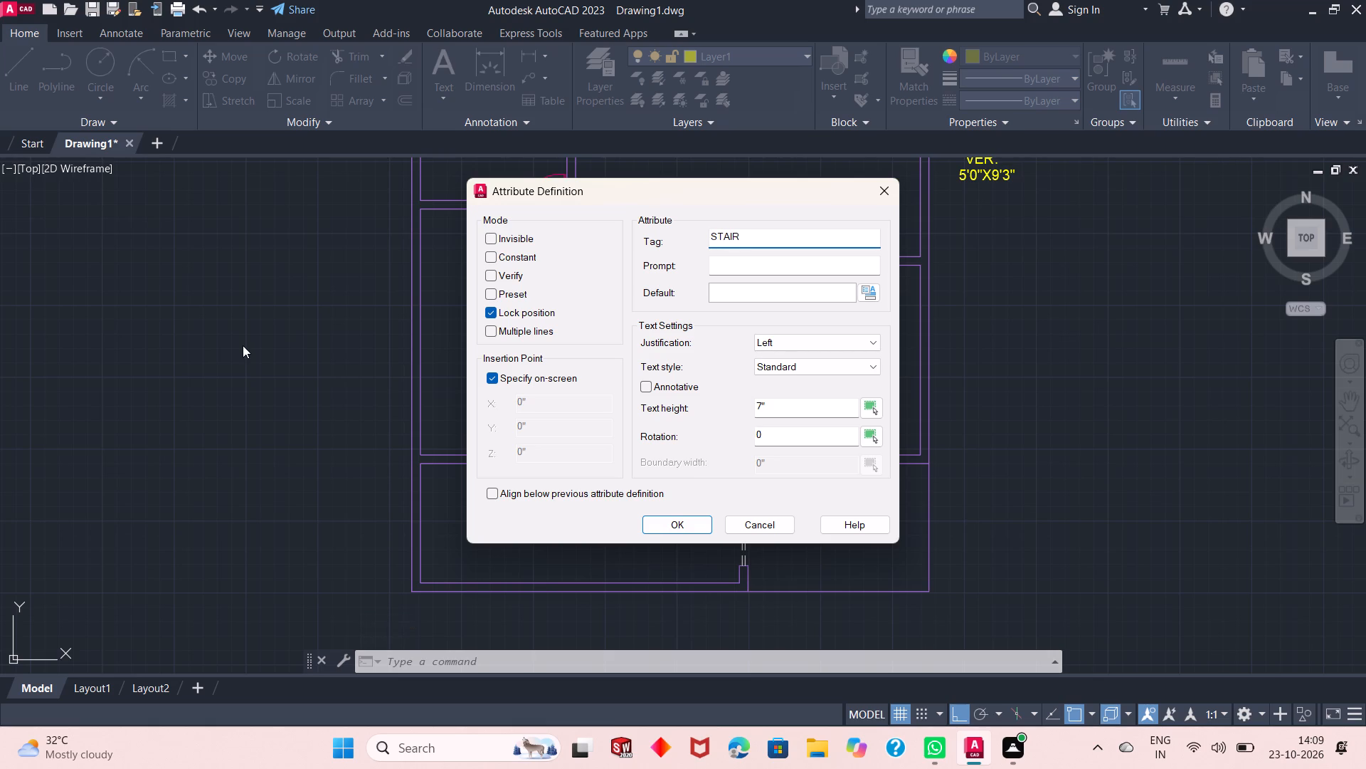
pyautogui.write('CASE')
pyautogui.press('Return')
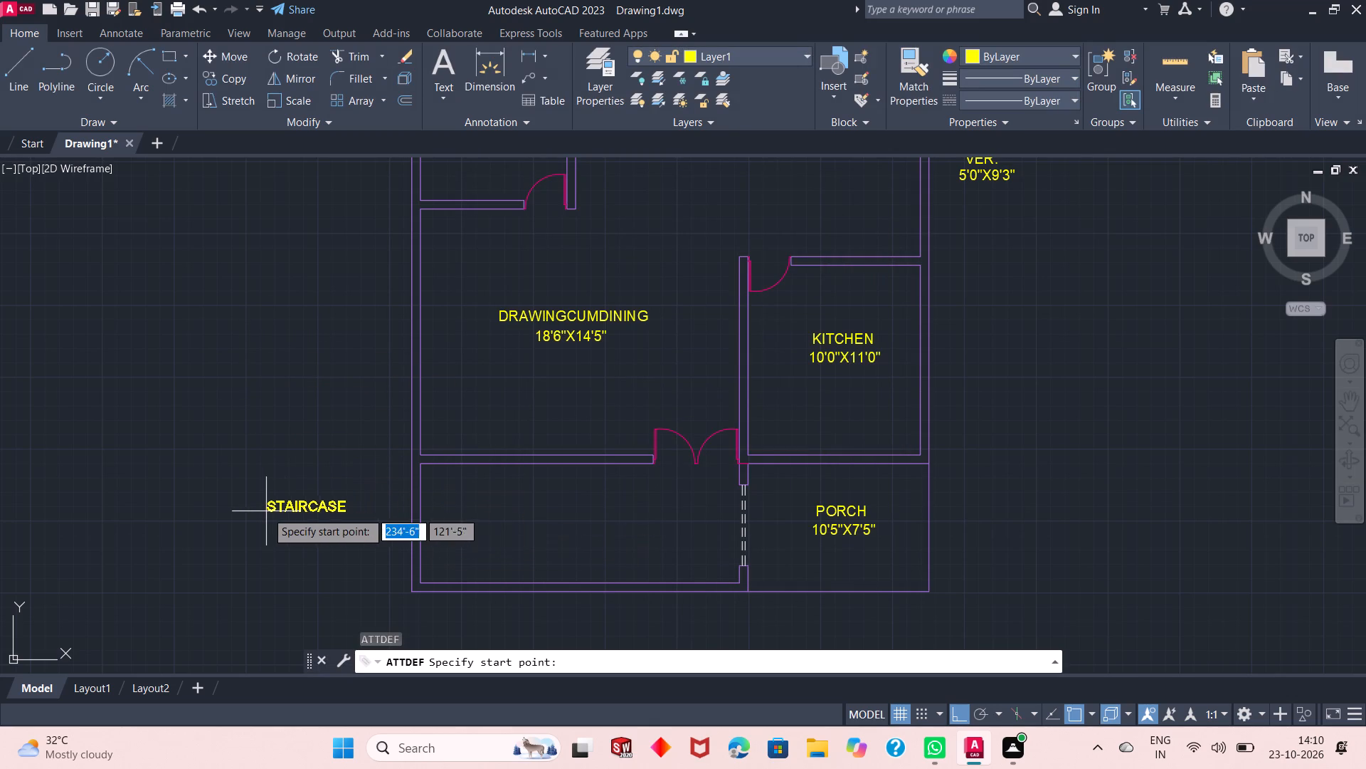
pyautogui.click(248, 522)
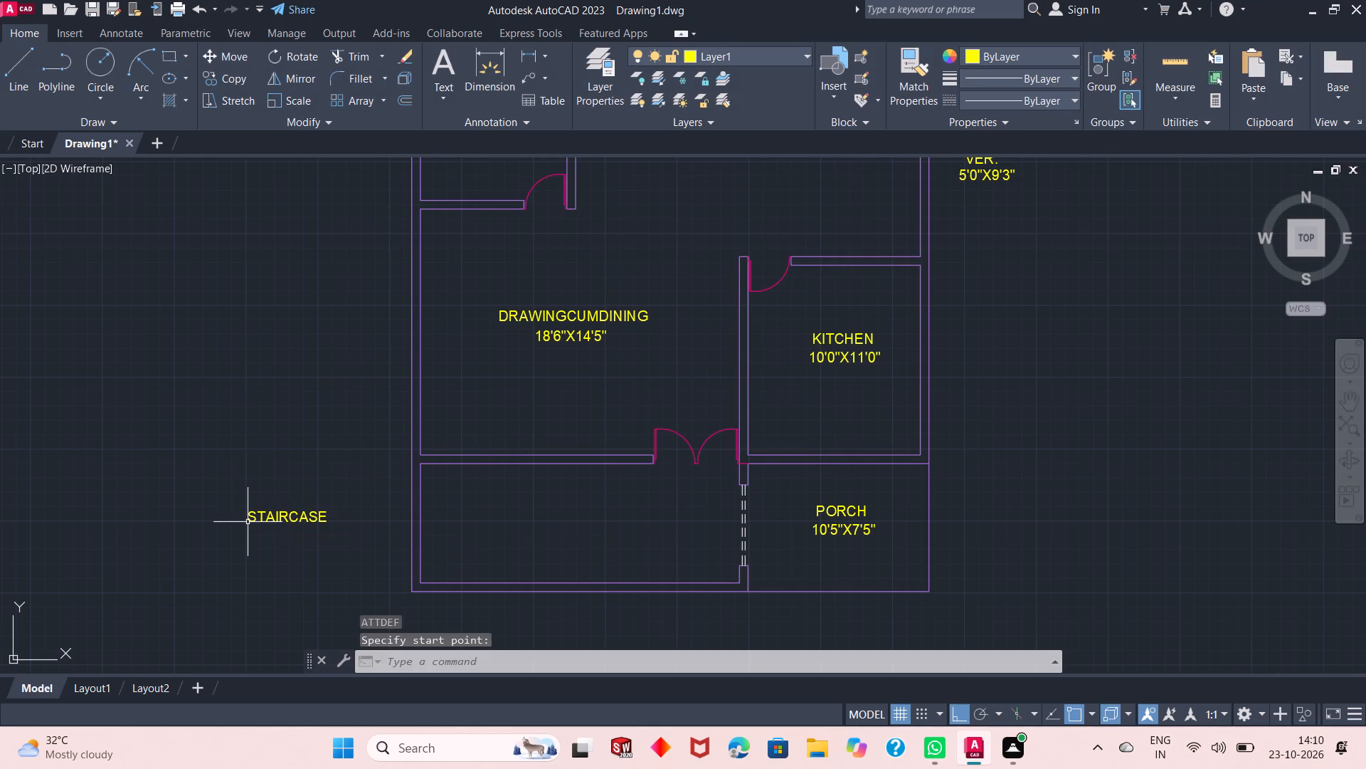
# Place the size tag 10'0"X7'0" as an attribute definition beneath the STAIRCASE label.
pyautogui.press('Return')
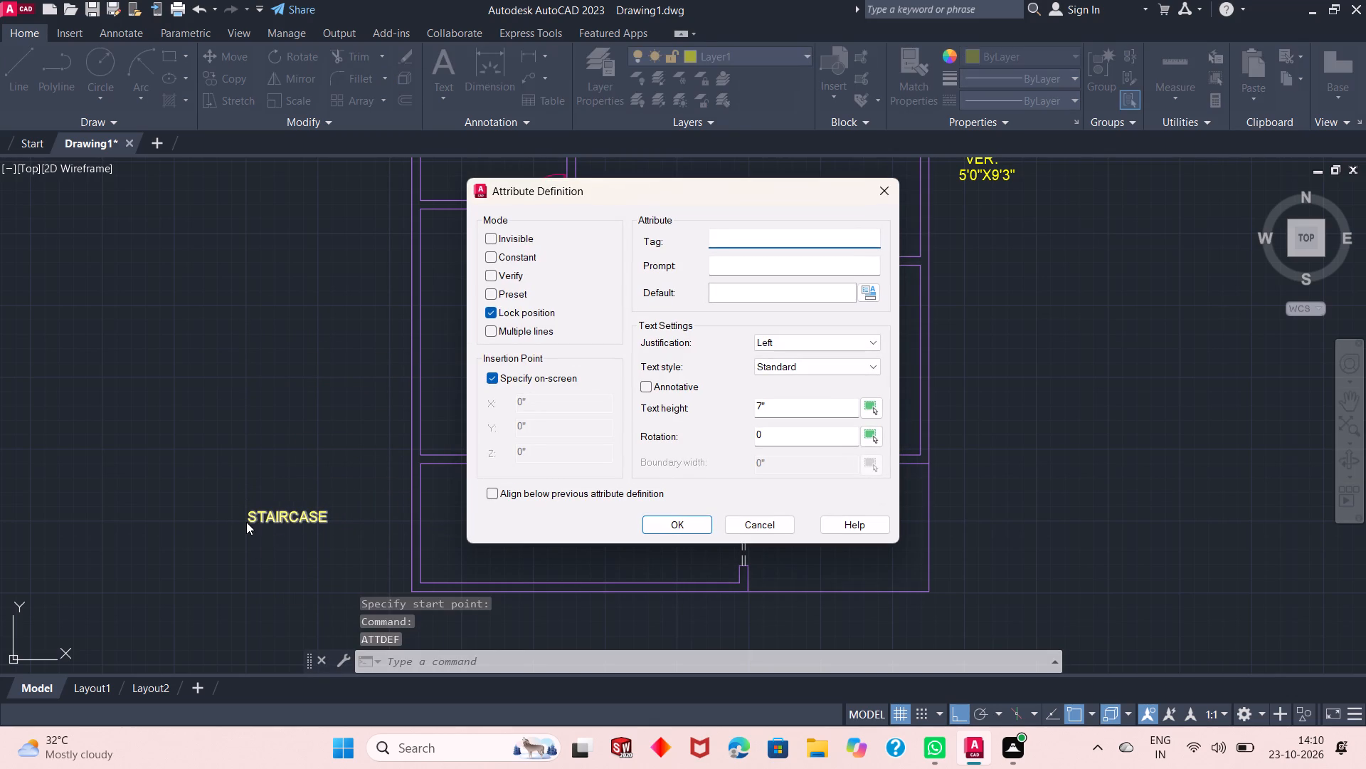
pyautogui.write('10')
pyautogui.write('\'0"X')
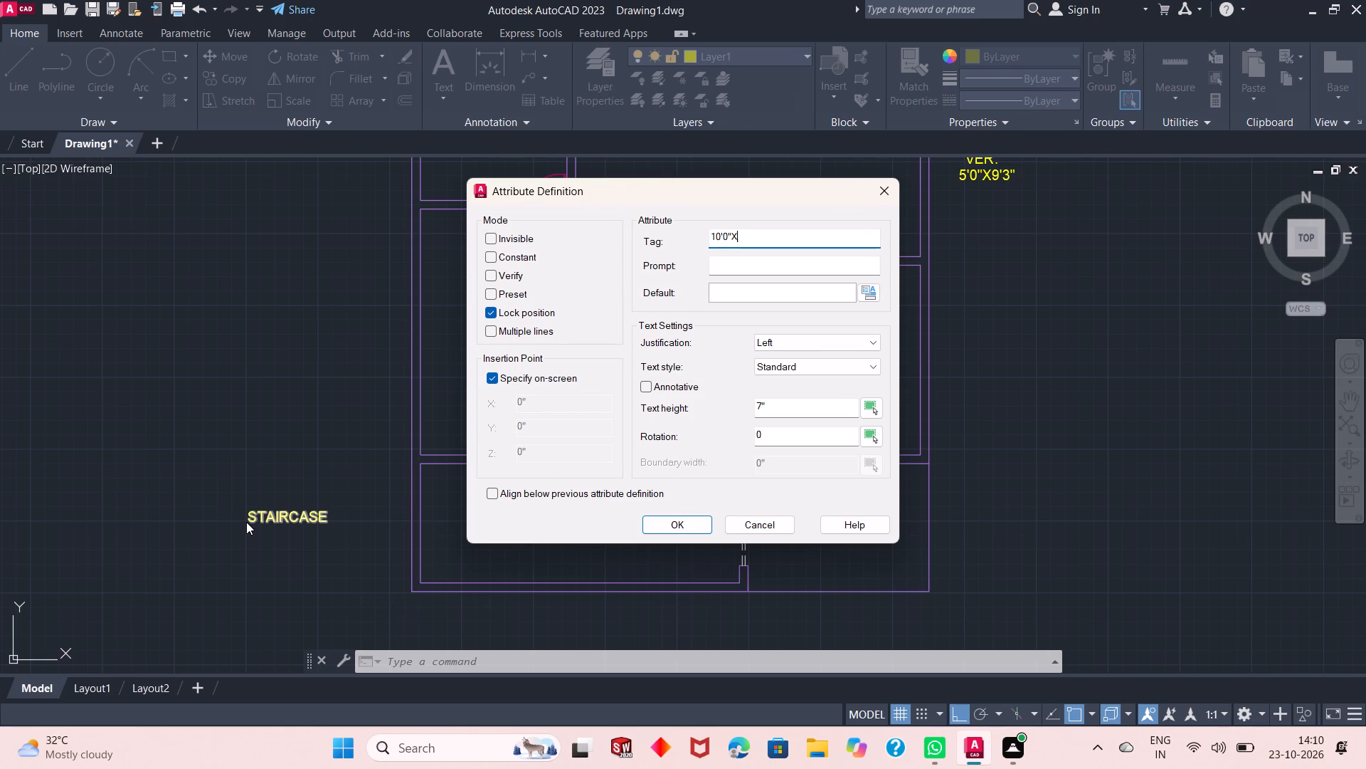
pyautogui.press('7')
pyautogui.write('\'0"')
pyautogui.press('Return')
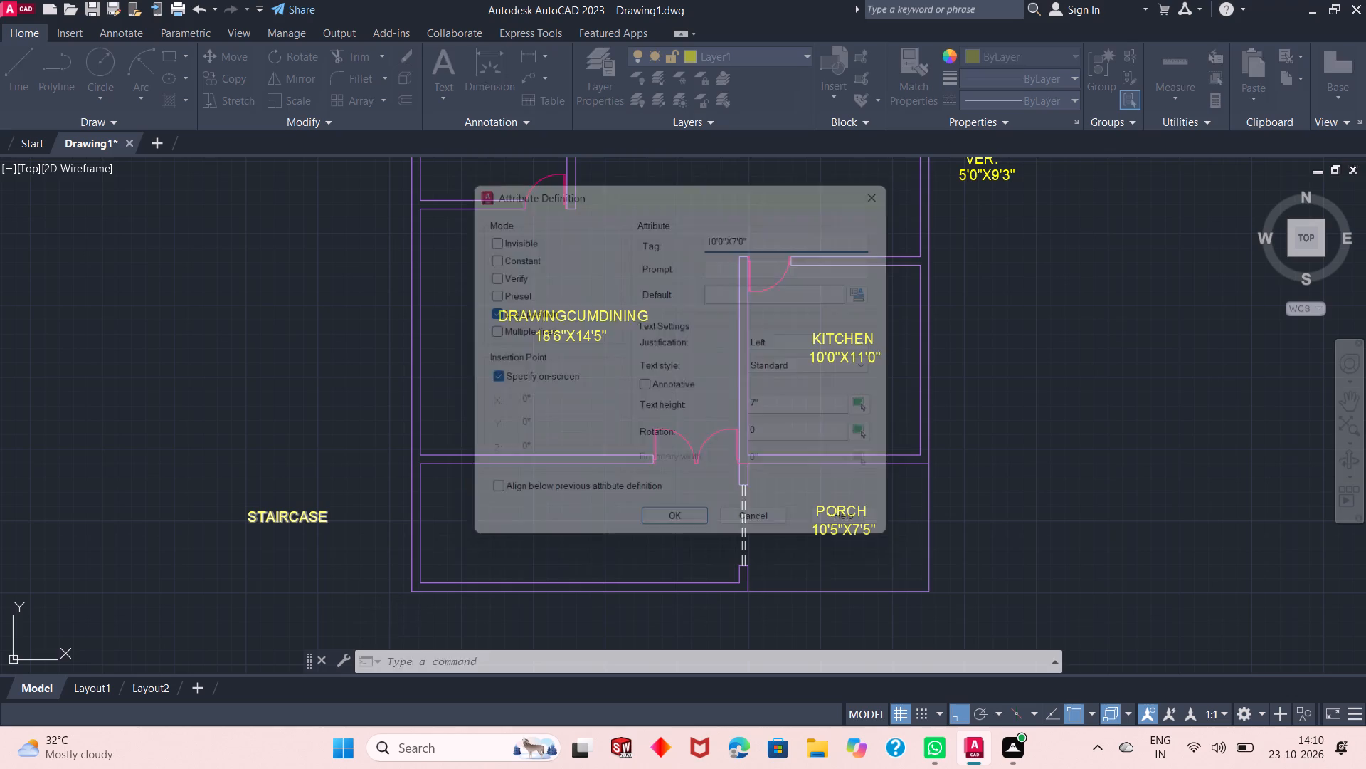
pyautogui.click(260, 553)
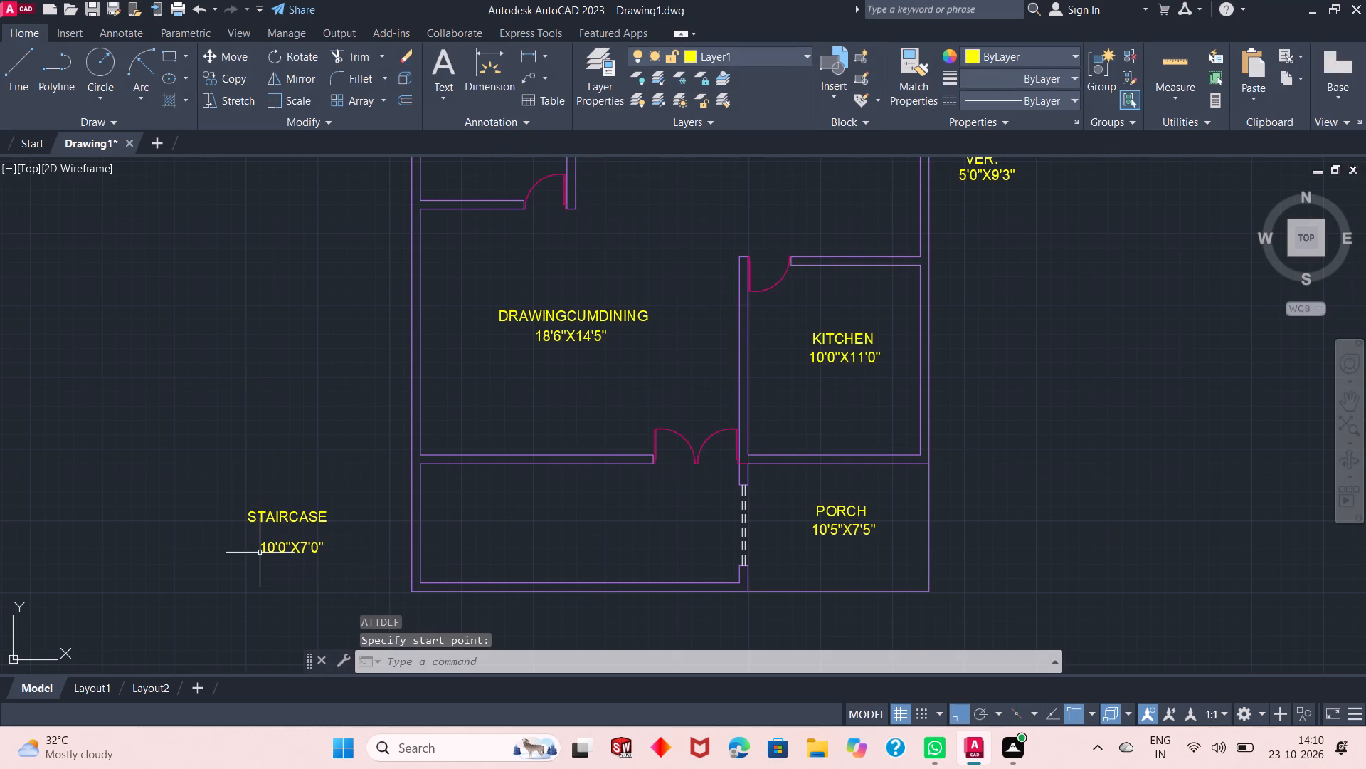
# Rotate the STAIRCASE label 90° so that it reads vertically.
pyautogui.click(302, 519)
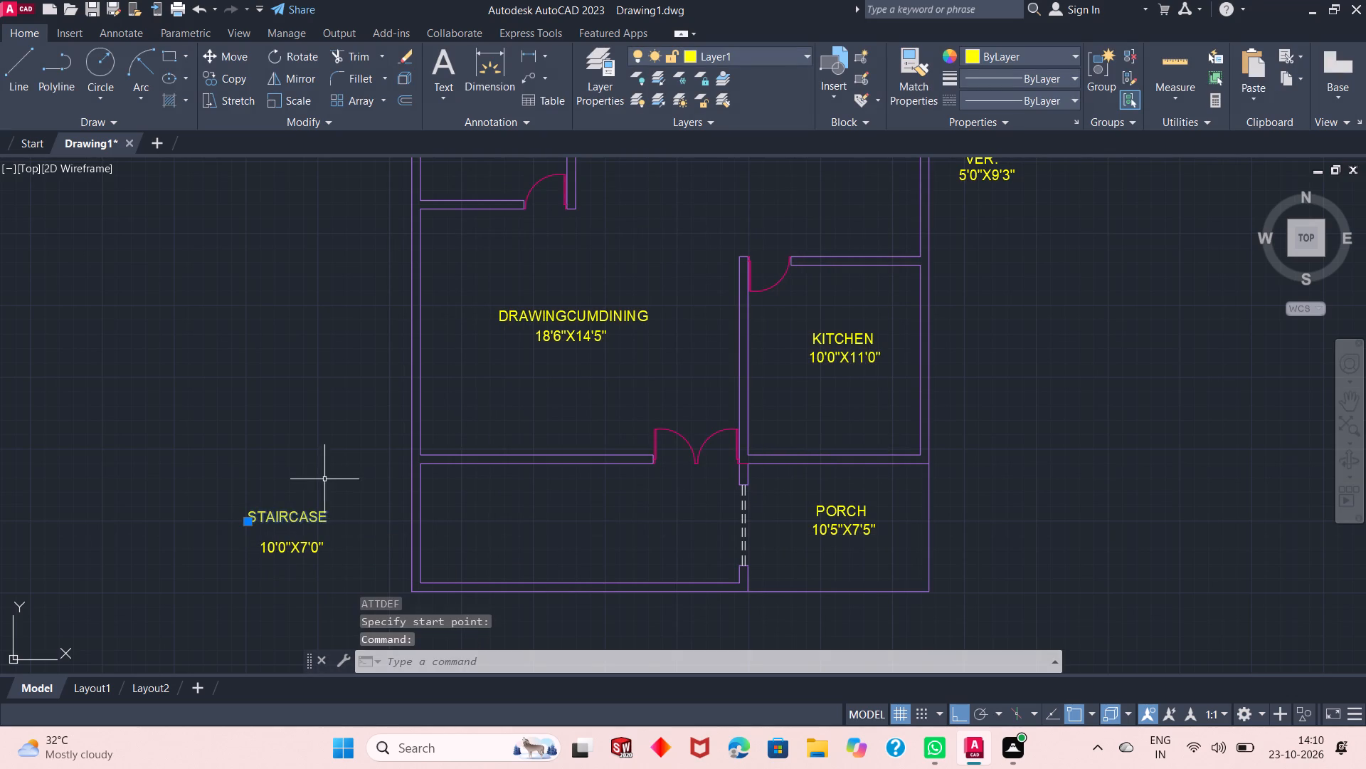
pyautogui.click(288, 55)
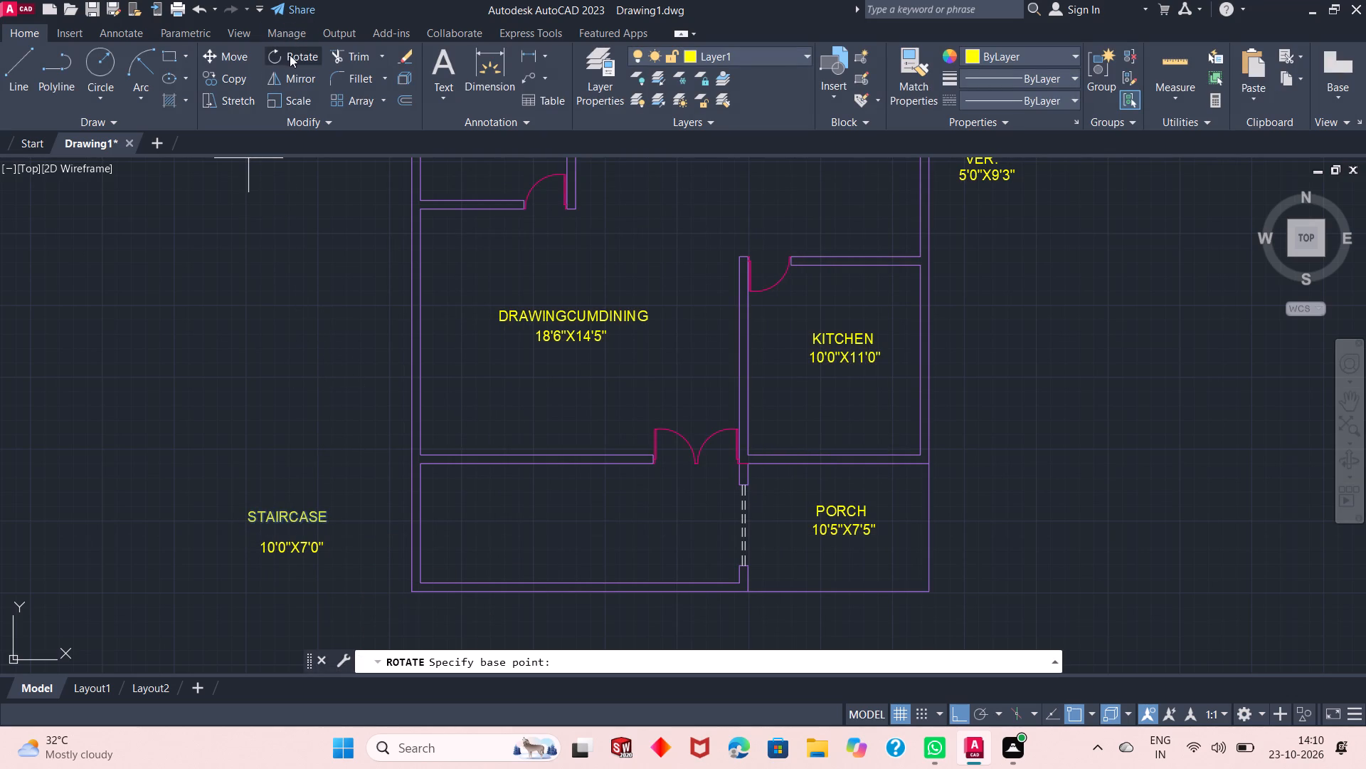
pyautogui.click(278, 525)
pyautogui.click(285, 503)
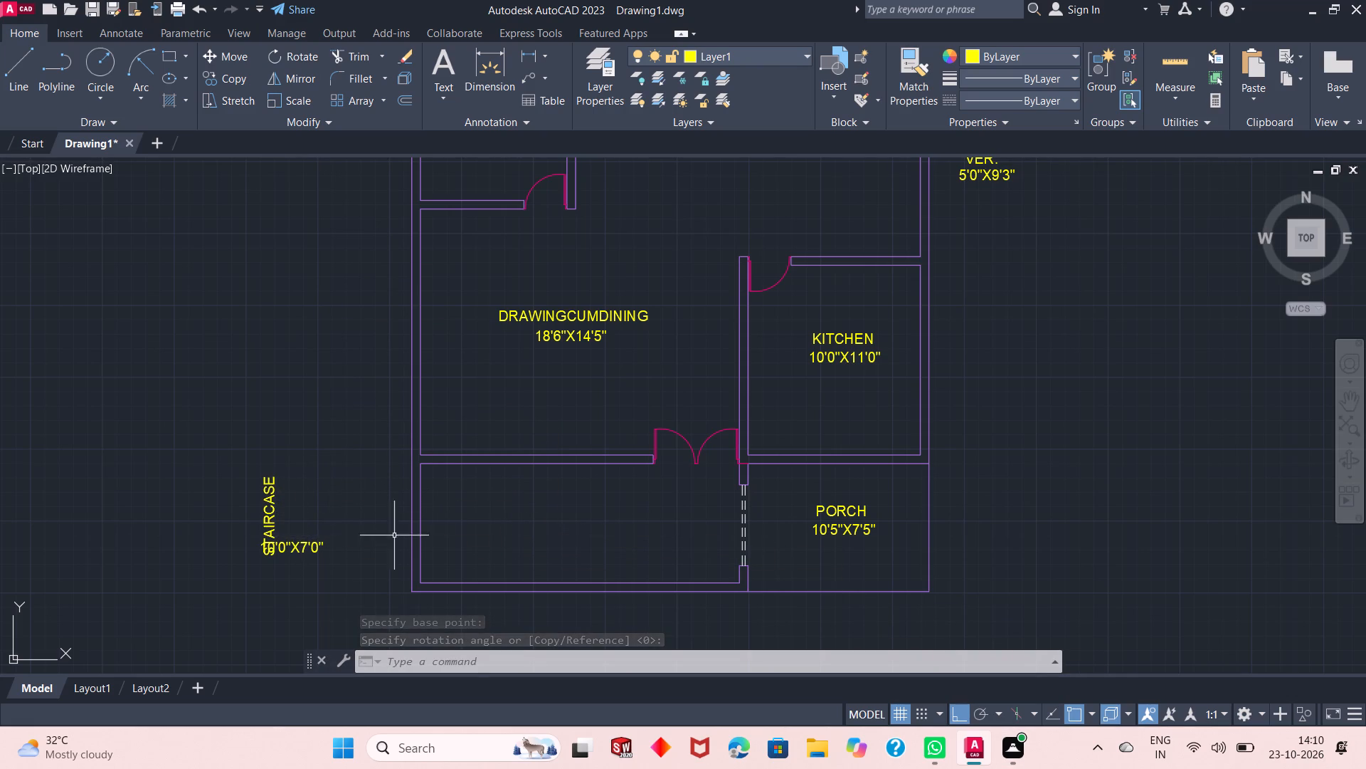
# Rotate the 10'0"X7'0" size tag 90° to match the vertical STAIRCASE label.
pyautogui.click(305, 545)
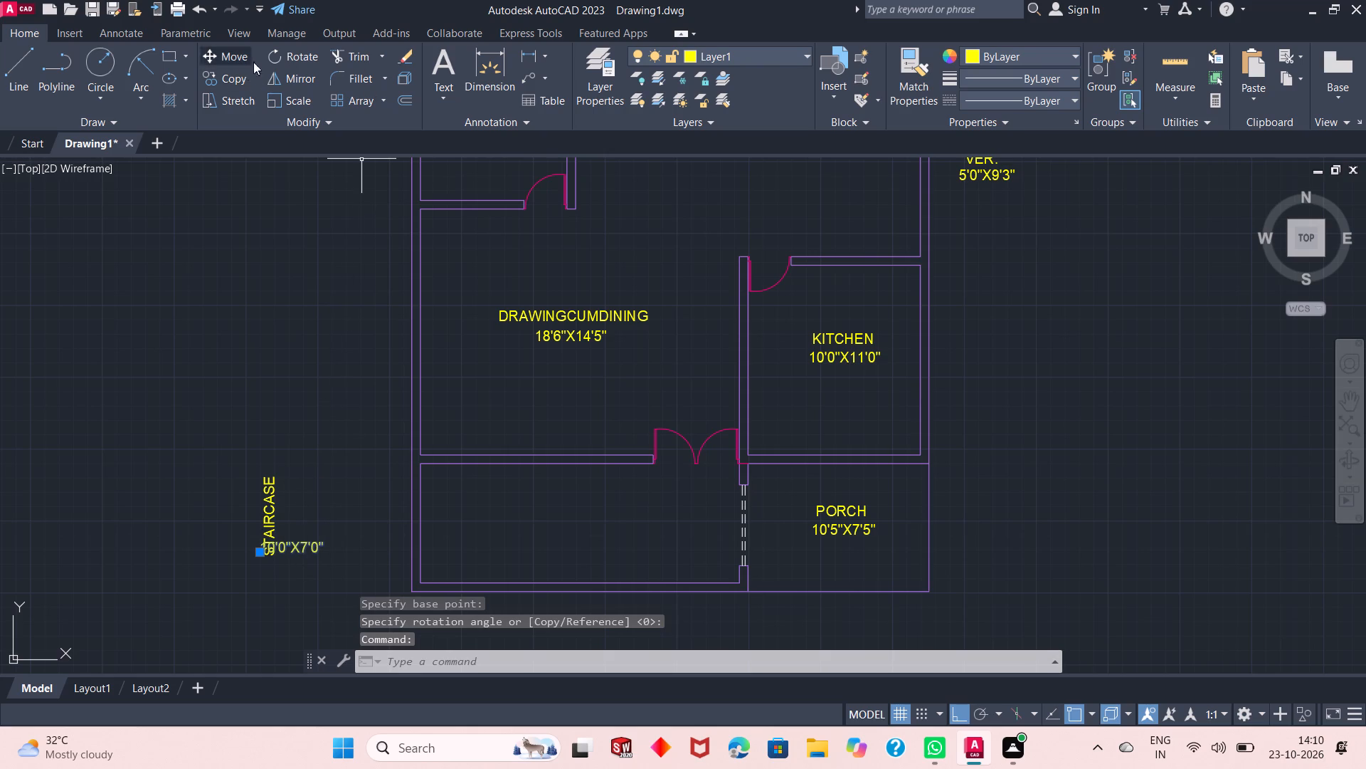
pyautogui.click(281, 59)
pyautogui.click(307, 540)
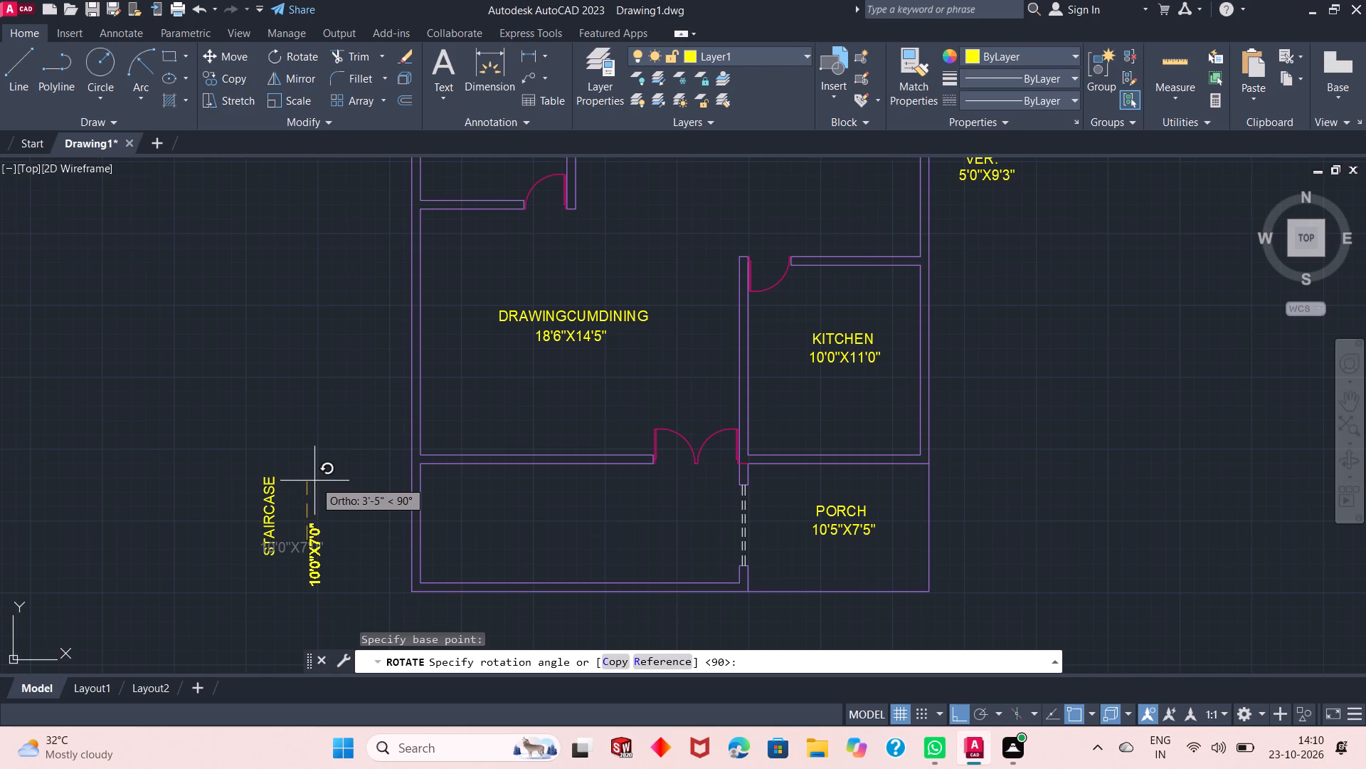
pyautogui.click(314, 481)
pyautogui.rightClick(354, 384)
pyautogui.click(318, 414)
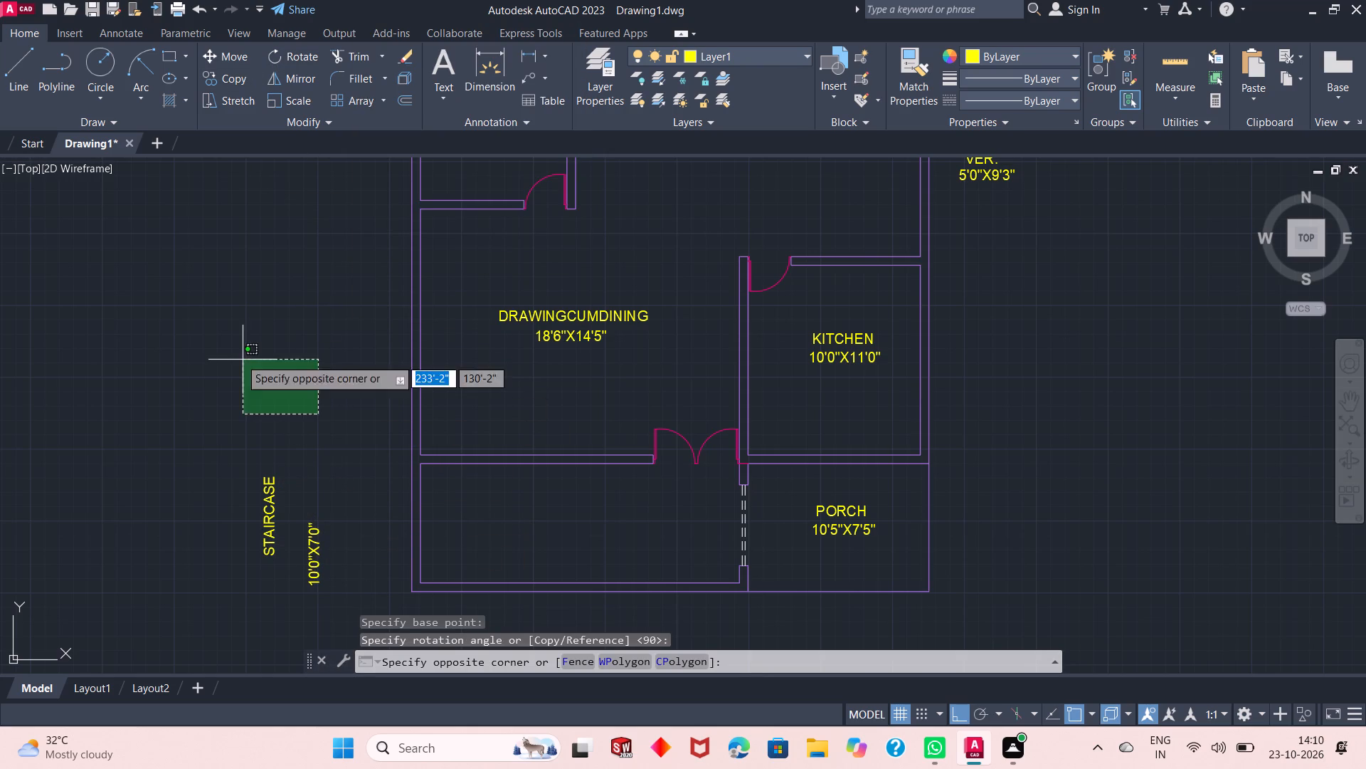
pyautogui.click(206, 350)
# Move the STAIRCASE label, with Ortho off, into the space below the drawing-cum-dining room, just inside its west wall.
pyautogui.click(272, 503)
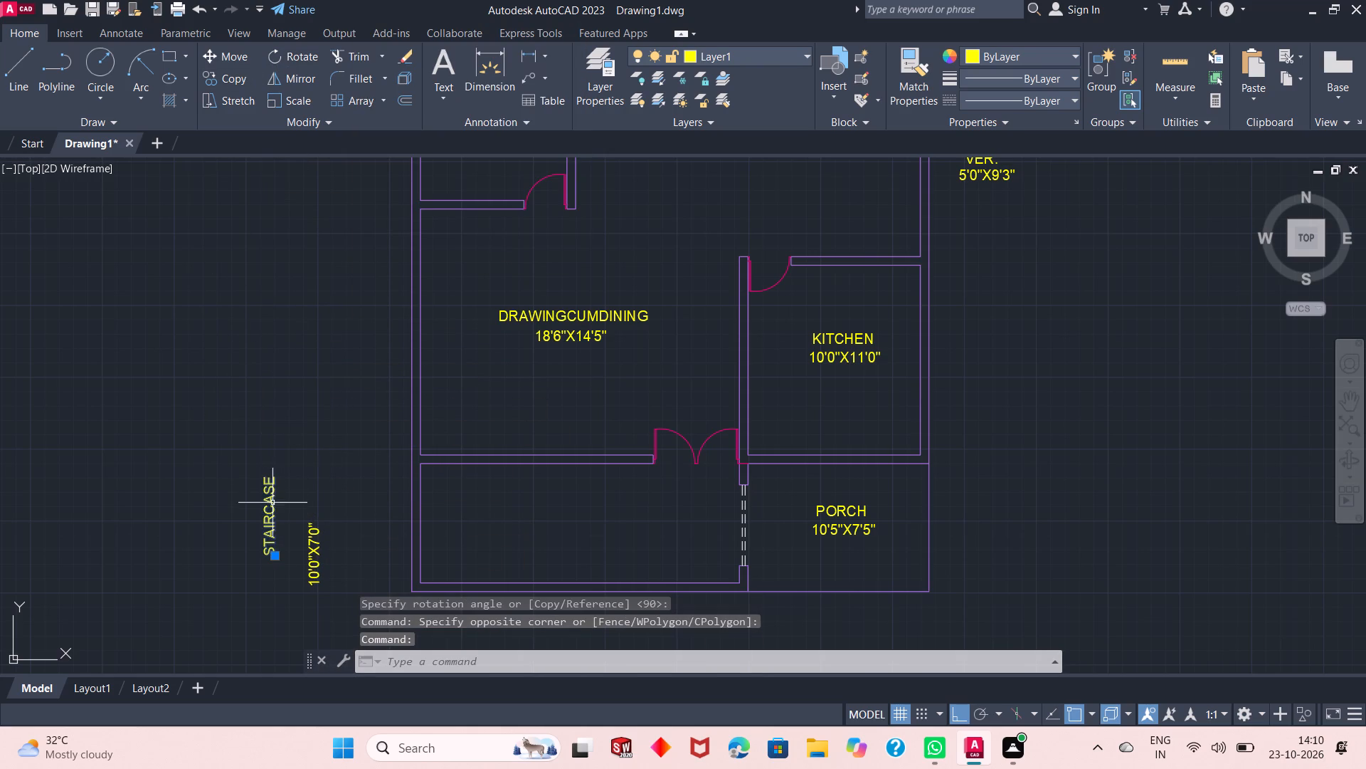
pyautogui.click(242, 51)
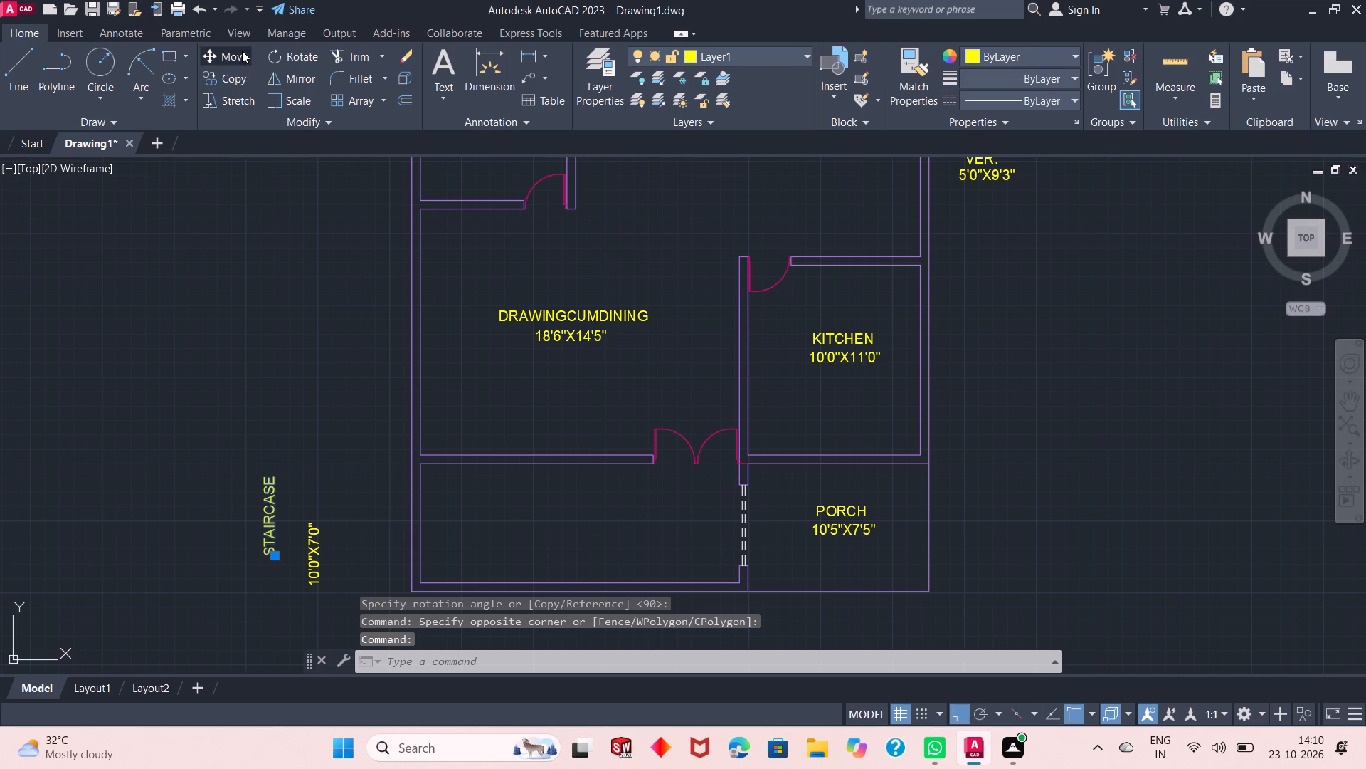
pyautogui.click(274, 510)
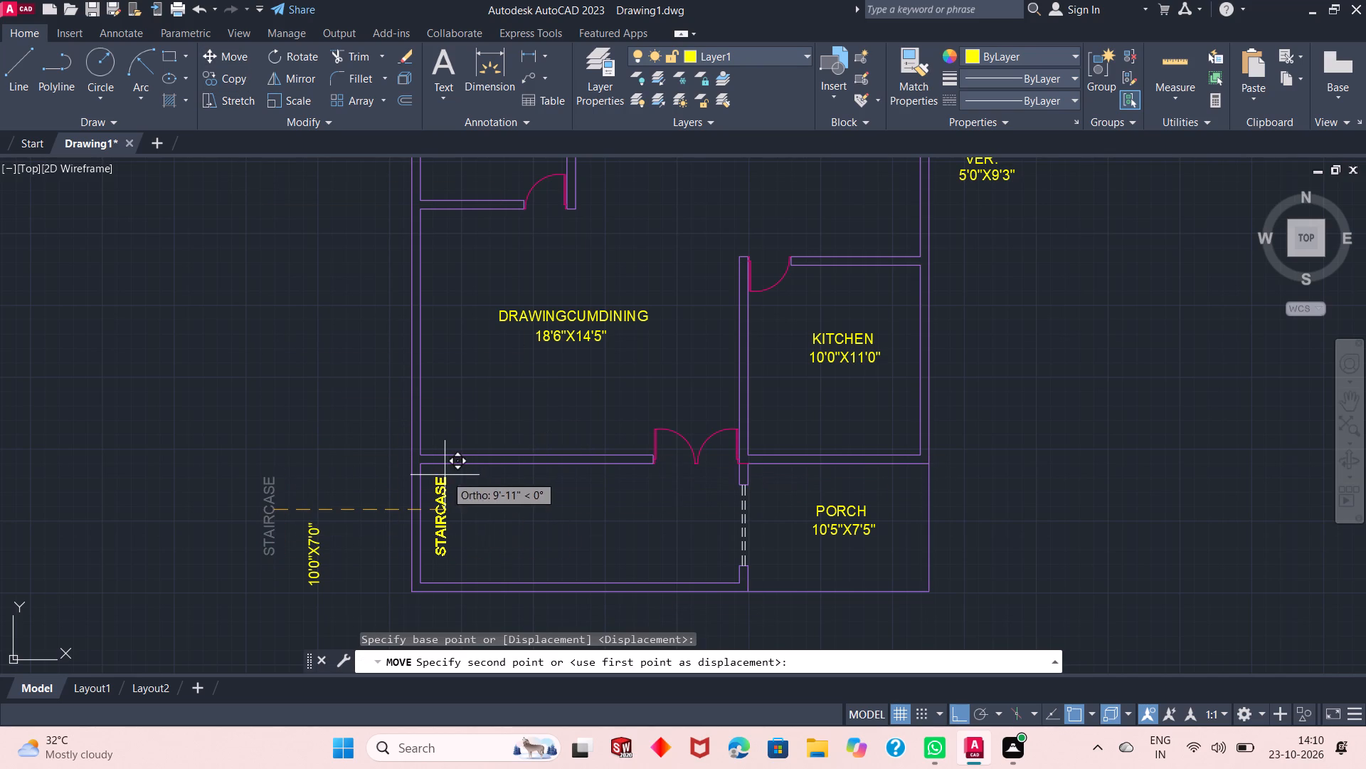
pyautogui.scroll(1, 436, 507)
pyautogui.scroll(-1, 435, 511)
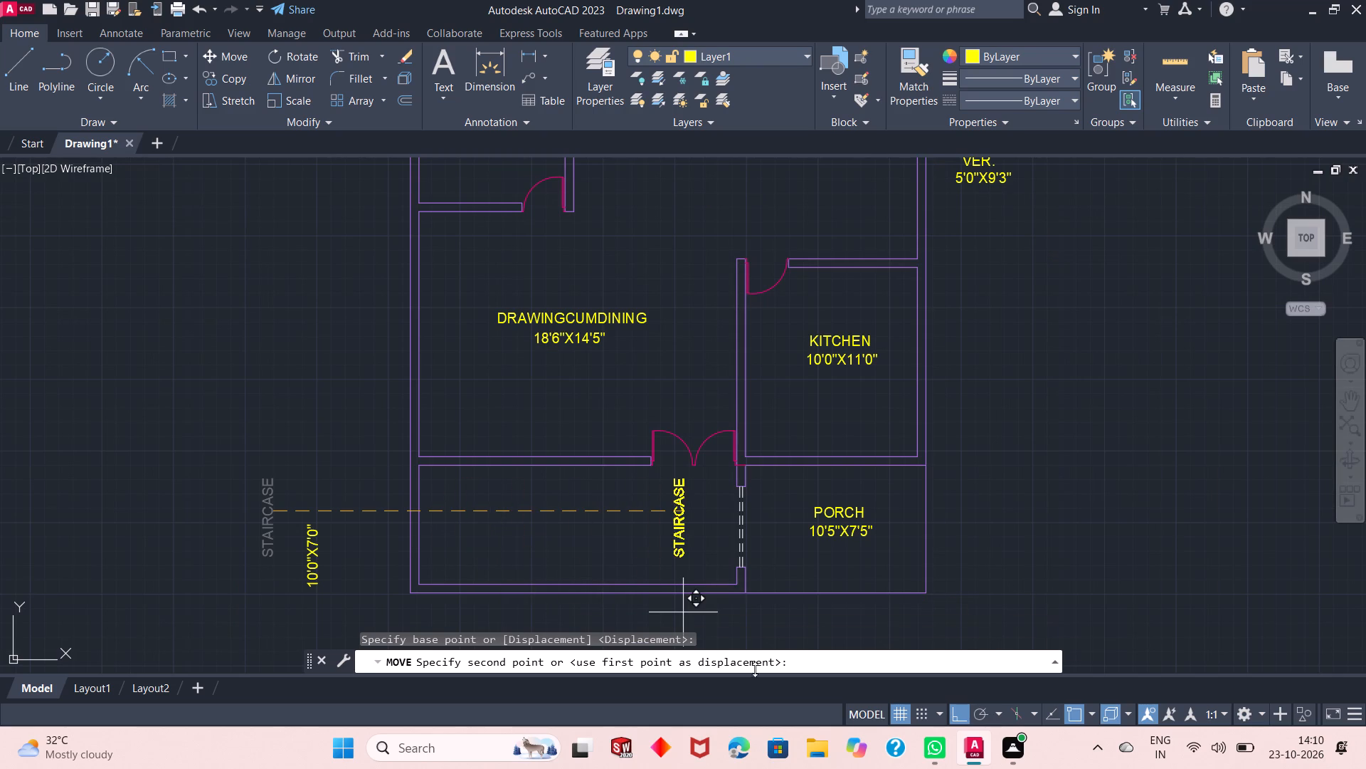
pyautogui.click(958, 718)
pyautogui.scroll(2, 431, 552)
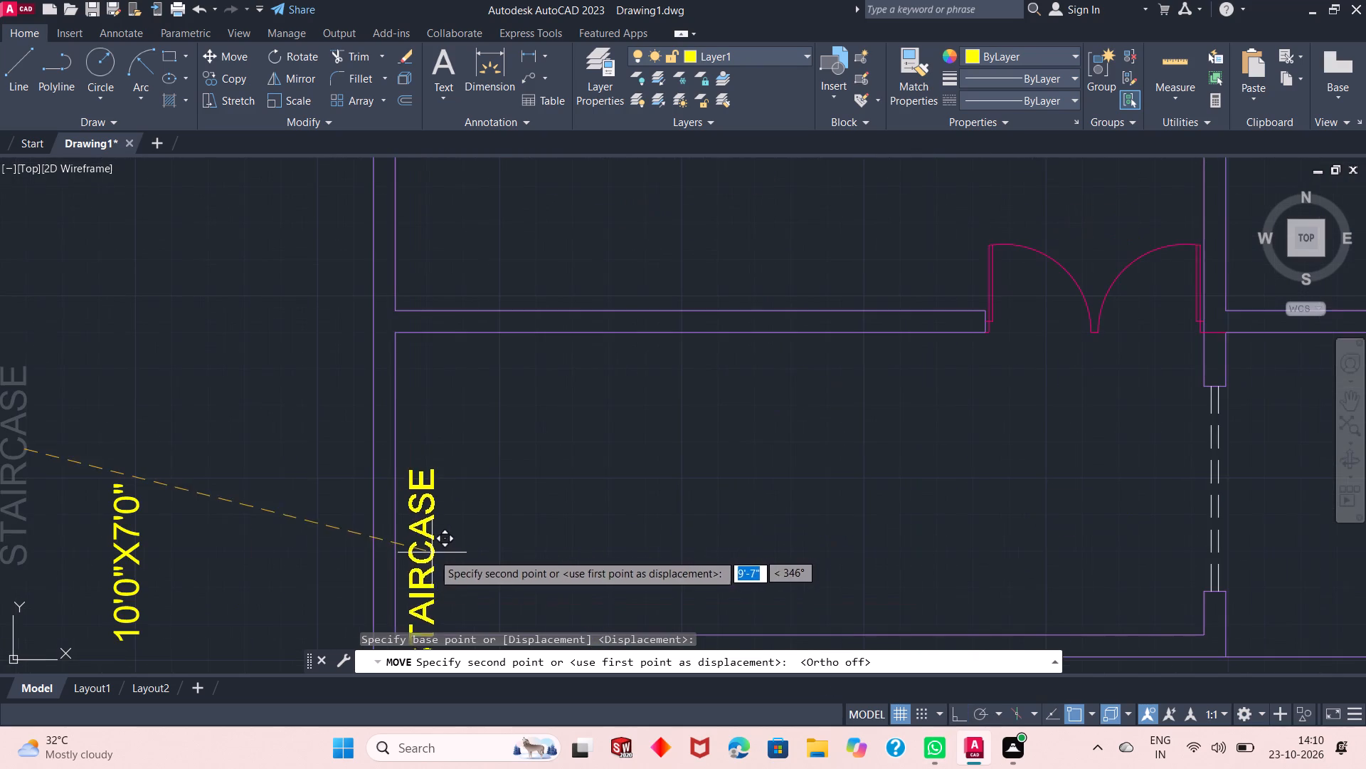
pyautogui.scroll(-1, 450, 471)
pyautogui.scroll(1, 464, 532)
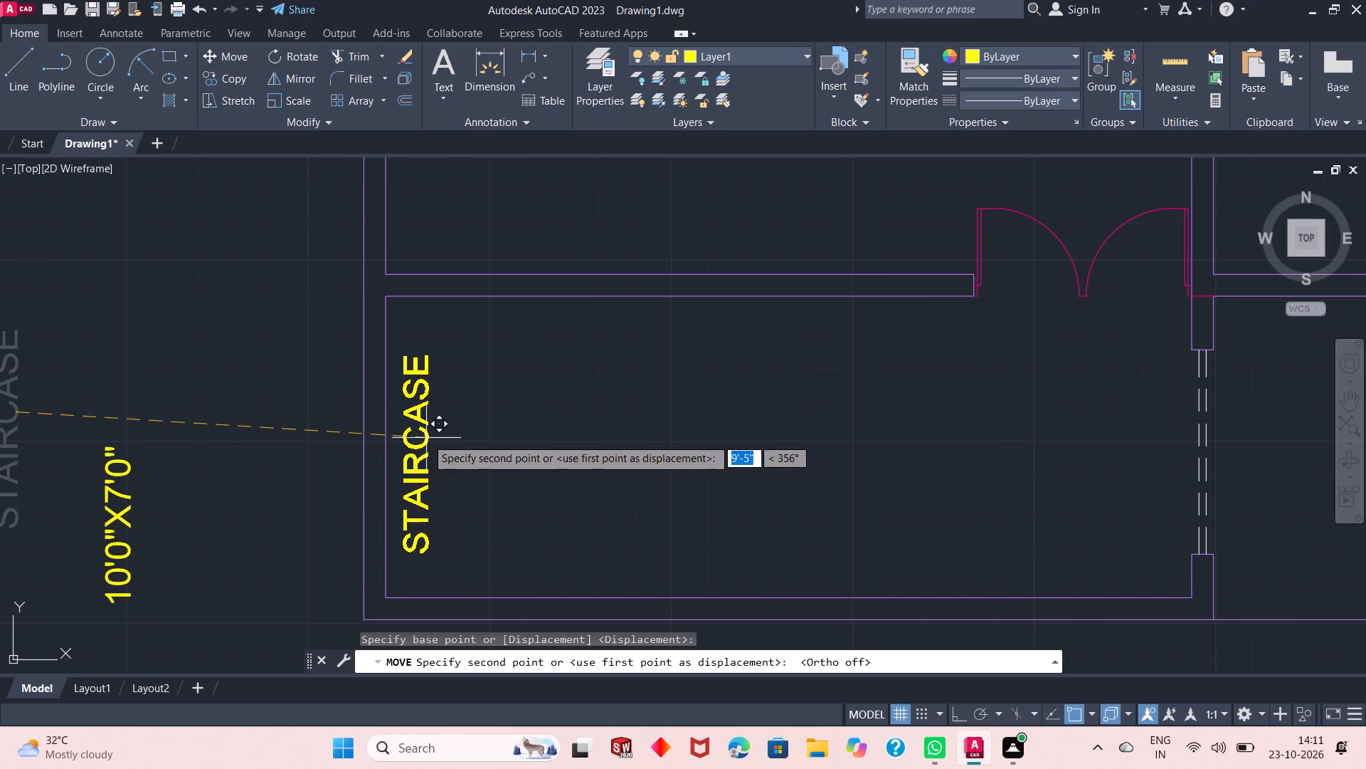
pyautogui.click(426, 438)
# Move the 10'0"X7'0" size tag alongside the vertical STAIRCASE label, on its east side.
pyautogui.click(130, 491)
pyautogui.click(121, 423)
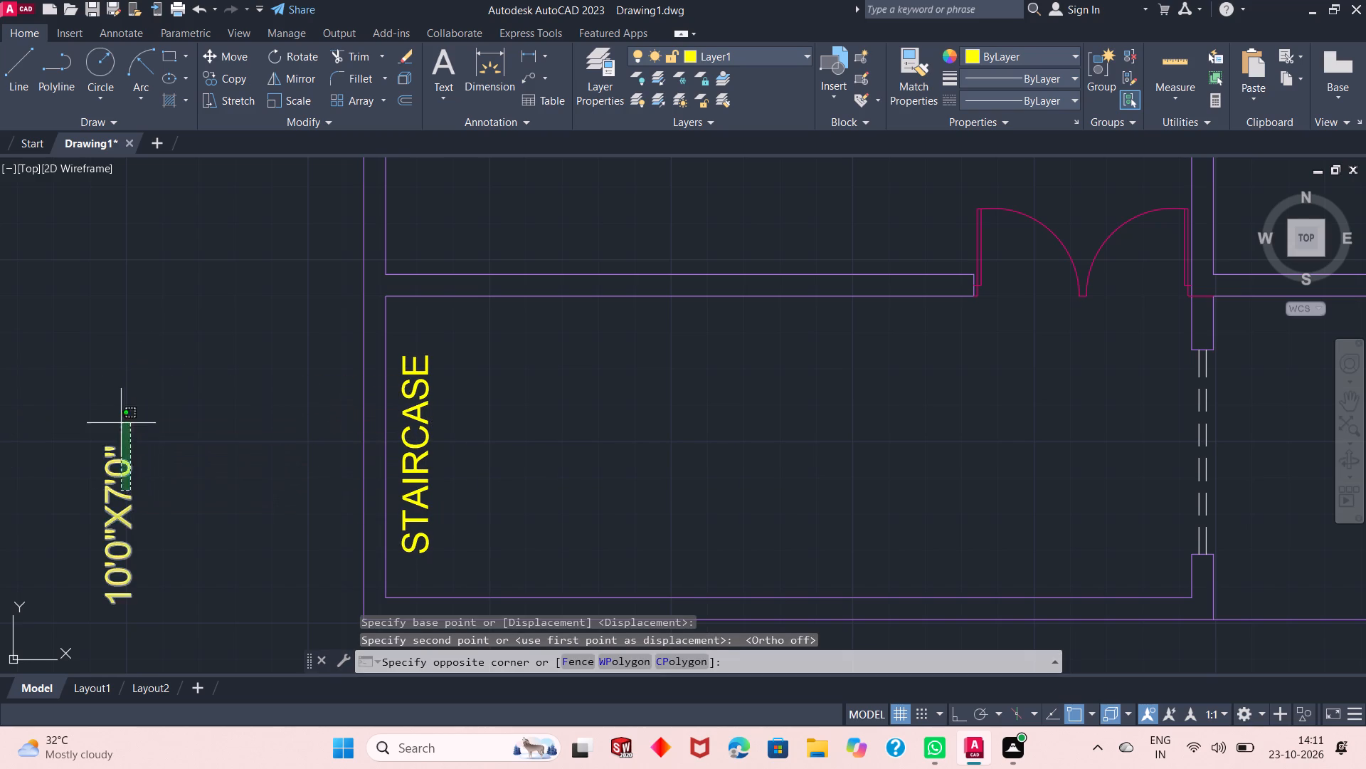
pyautogui.click(238, 63)
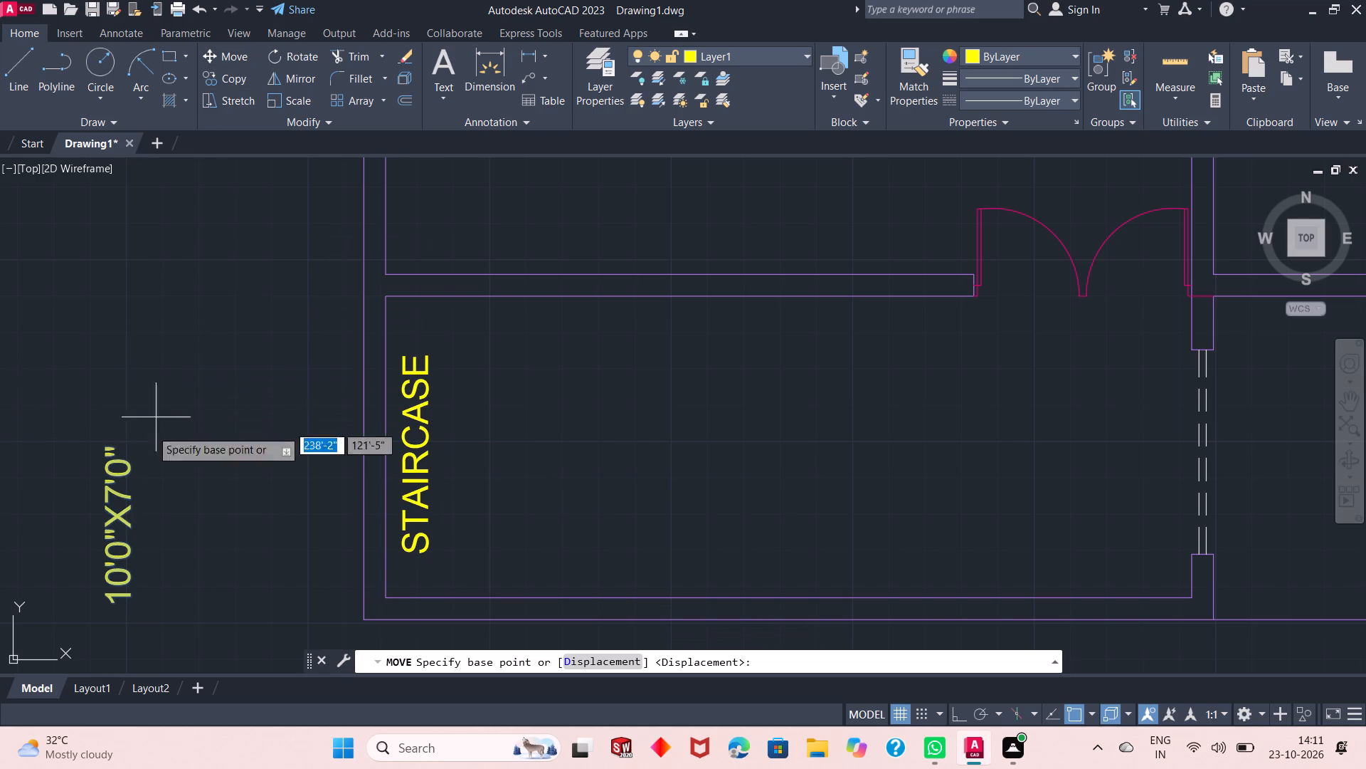
pyautogui.click(102, 529)
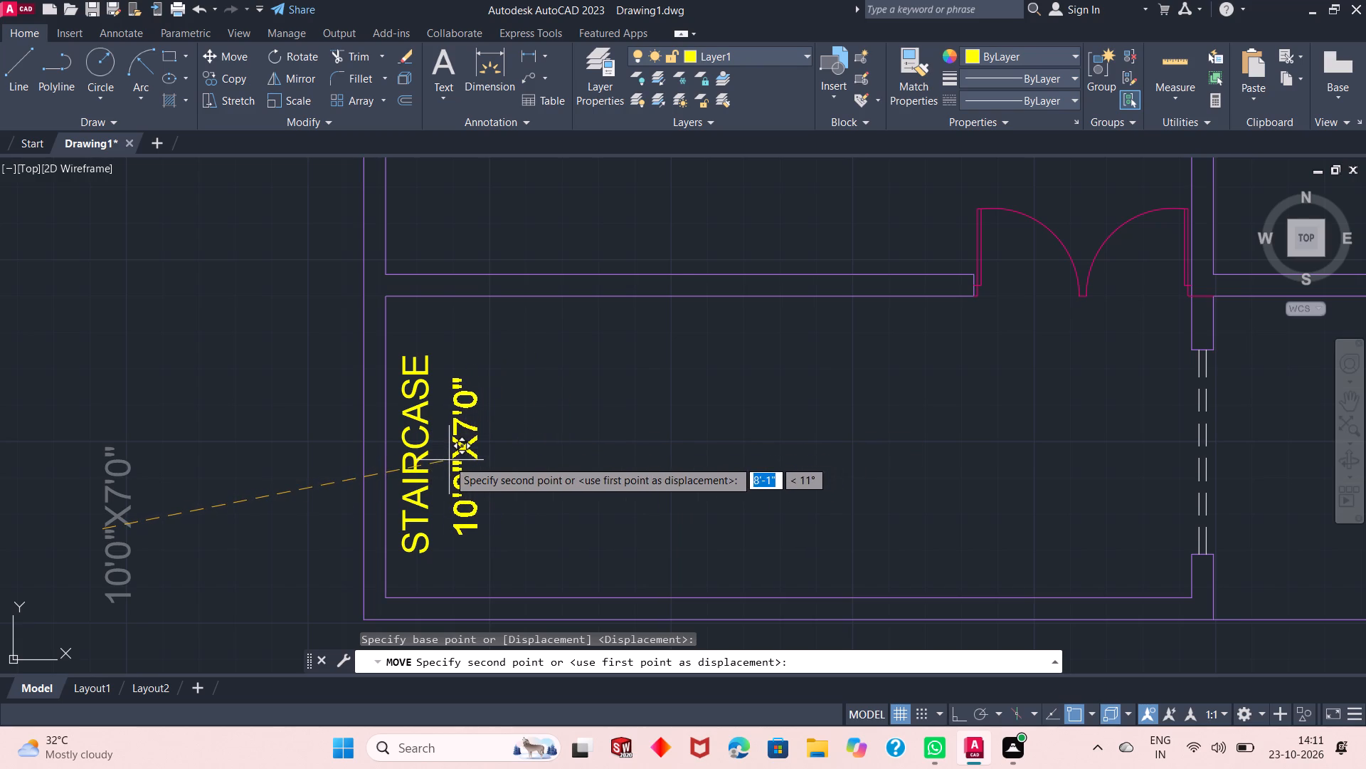
pyautogui.click(437, 461)
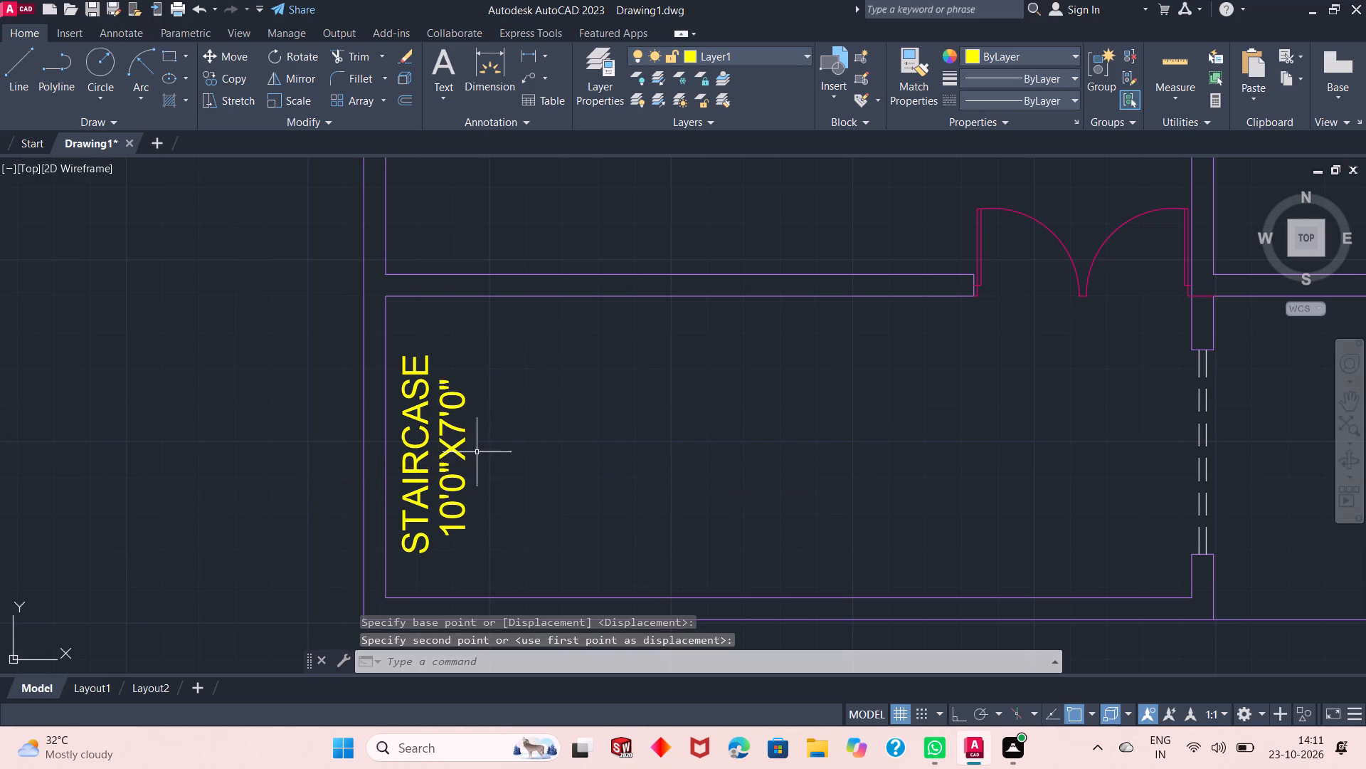
# Trim away the porch's outer east and south boundary lines with a fence across their corner.
pyautogui.scroll(-1, 420, 418)
pyautogui.scroll(-1, 540, 533)
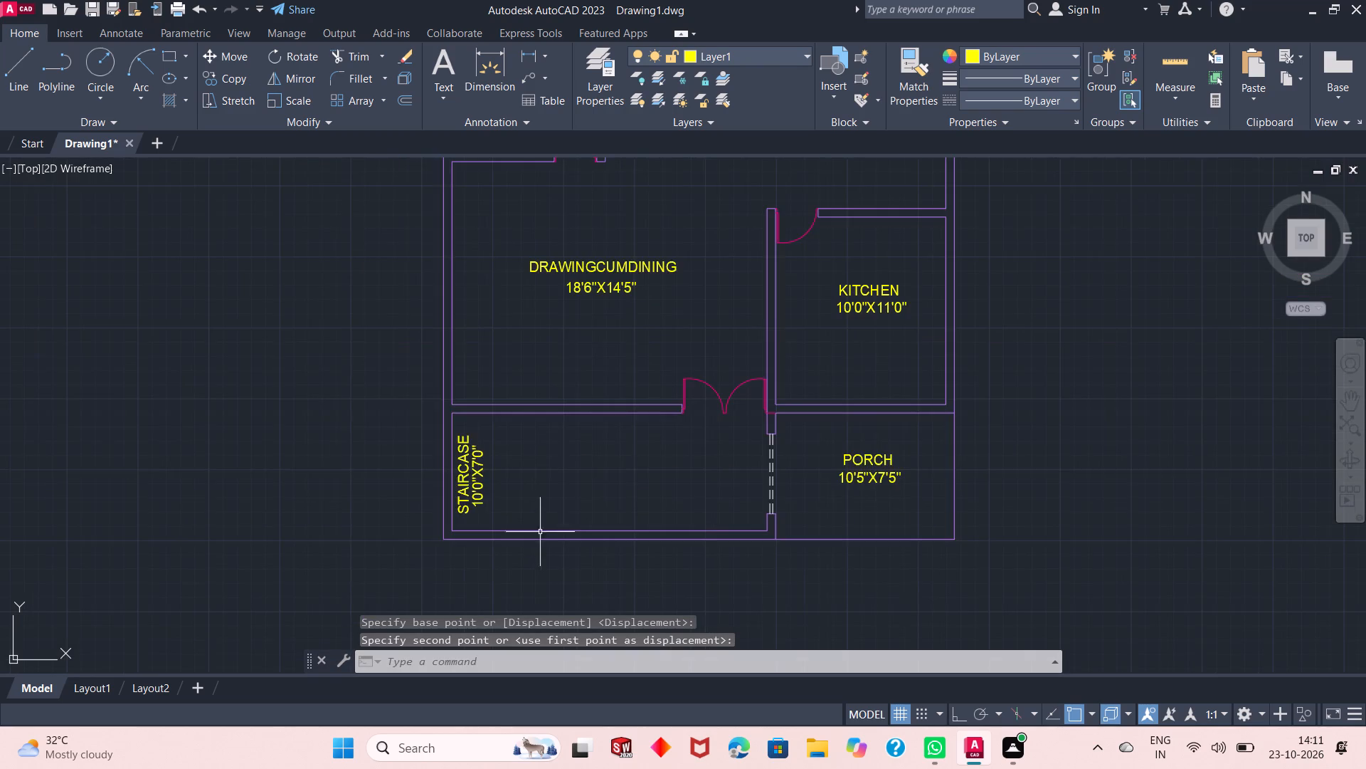
pyautogui.scroll(-2, 536, 524)
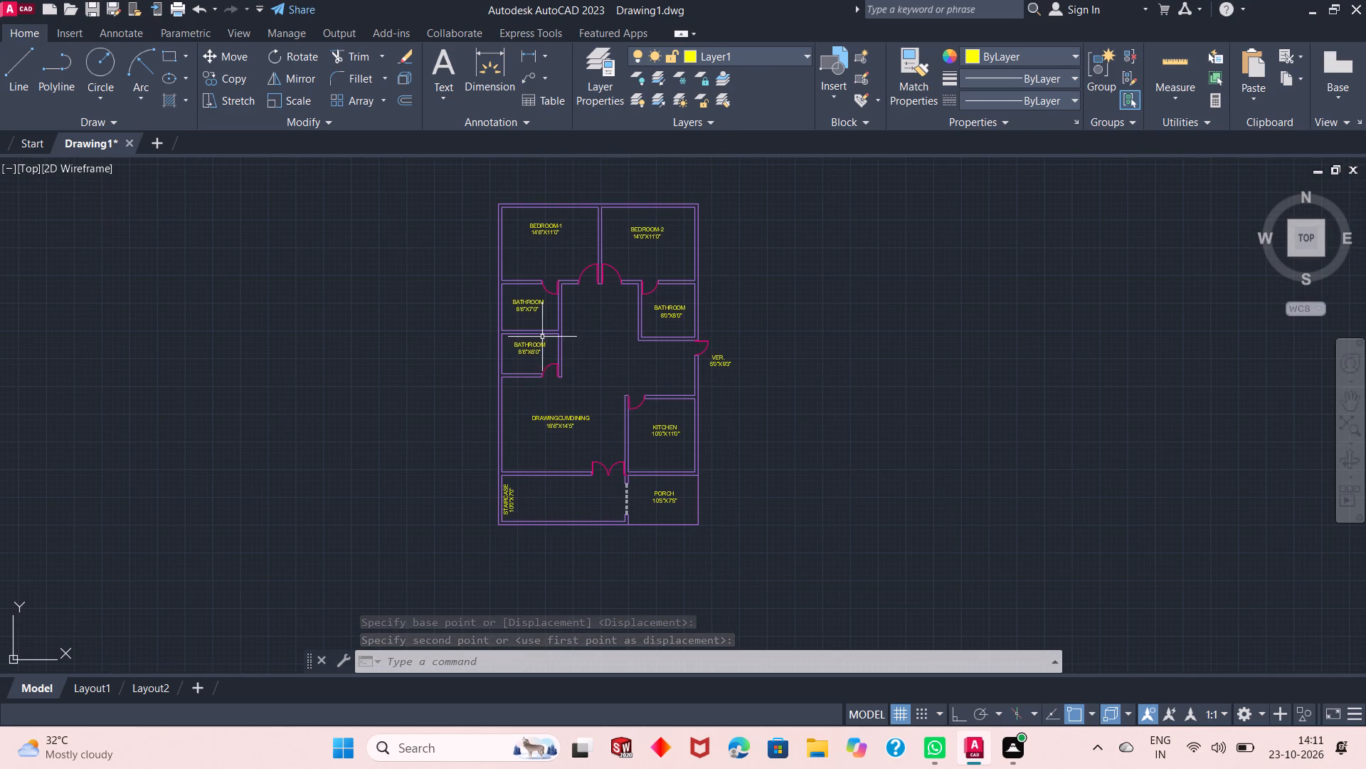
pyautogui.scroll(1, 584, 418)
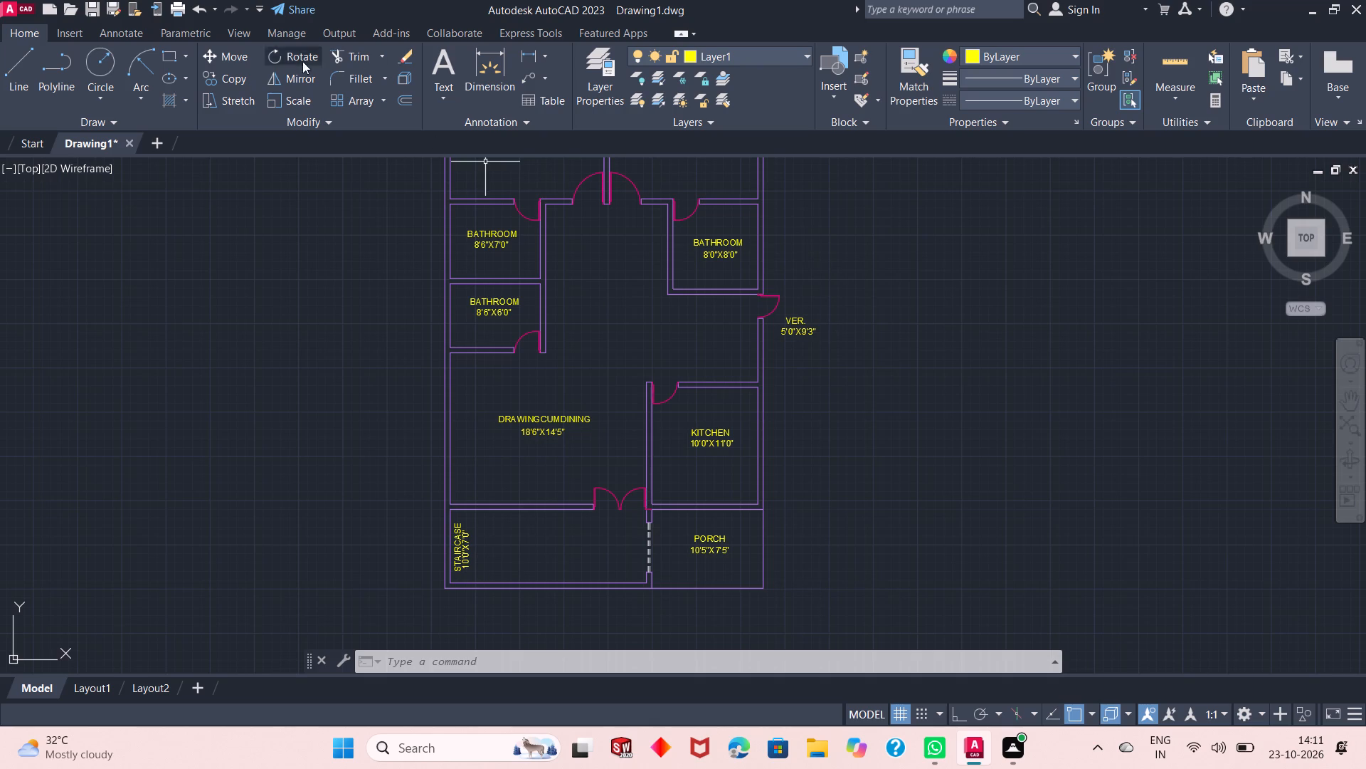
pyautogui.click(351, 49)
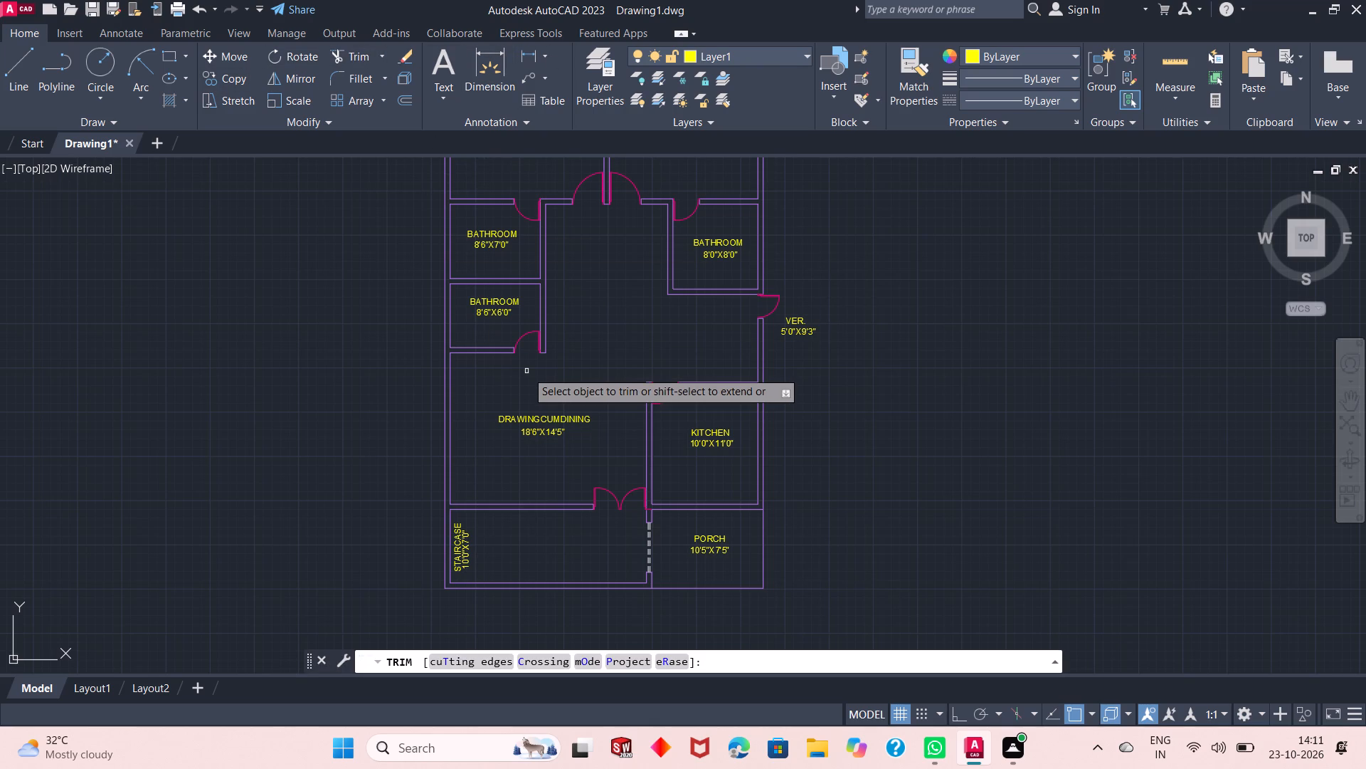
pyautogui.click(788, 558)
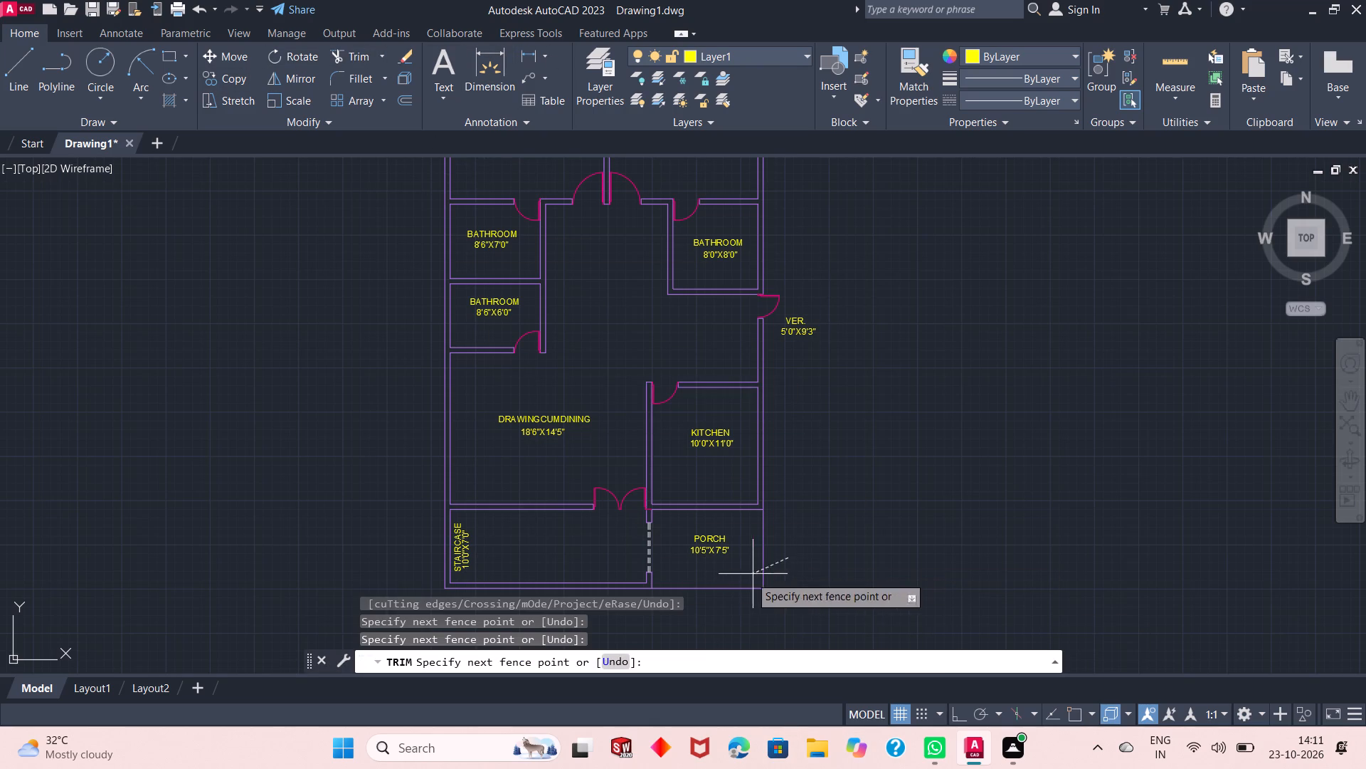
pyautogui.click(727, 597)
pyautogui.rightClick(813, 423)
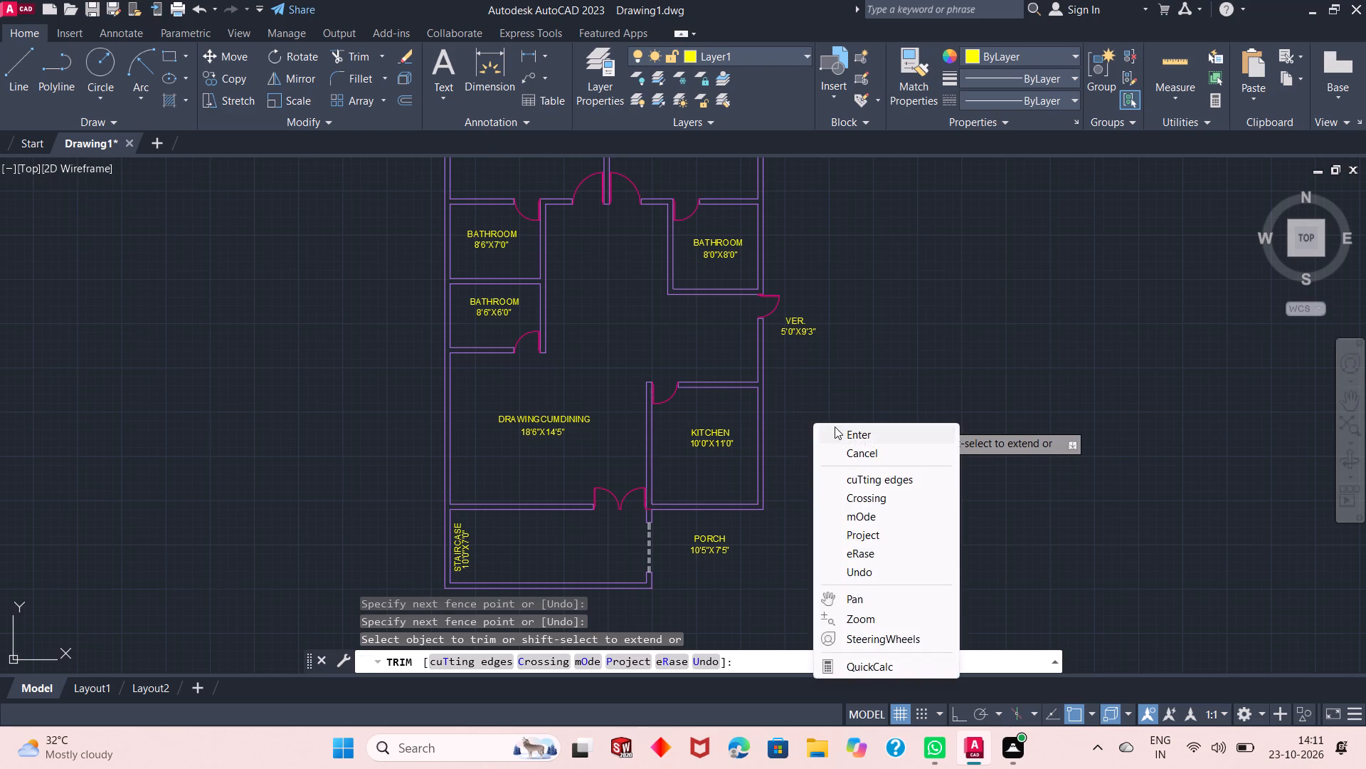
pyautogui.click(835, 427)
# Make Layer4 current and start a line at the outer south-east corner of the staircase space.
pyautogui.click(775, 65)
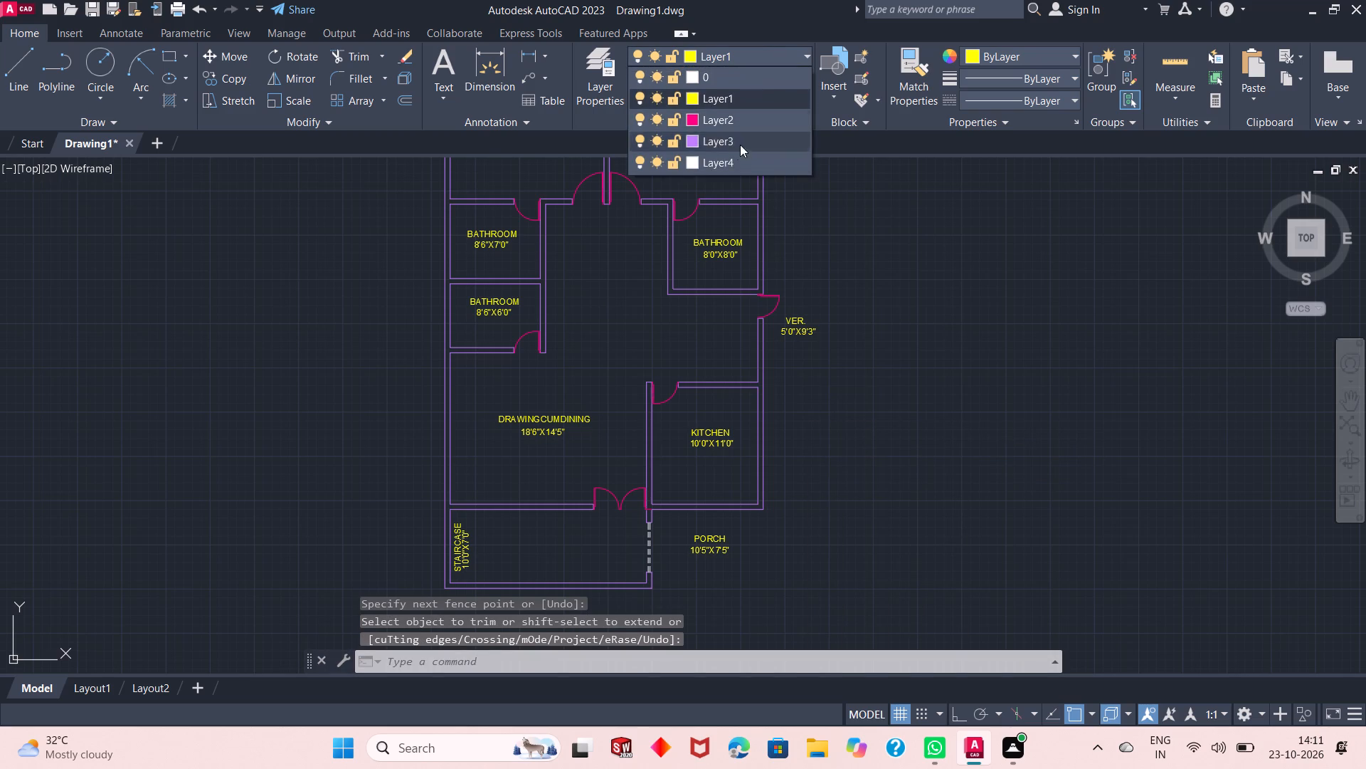
pyautogui.click(730, 165)
pyautogui.click(14, 85)
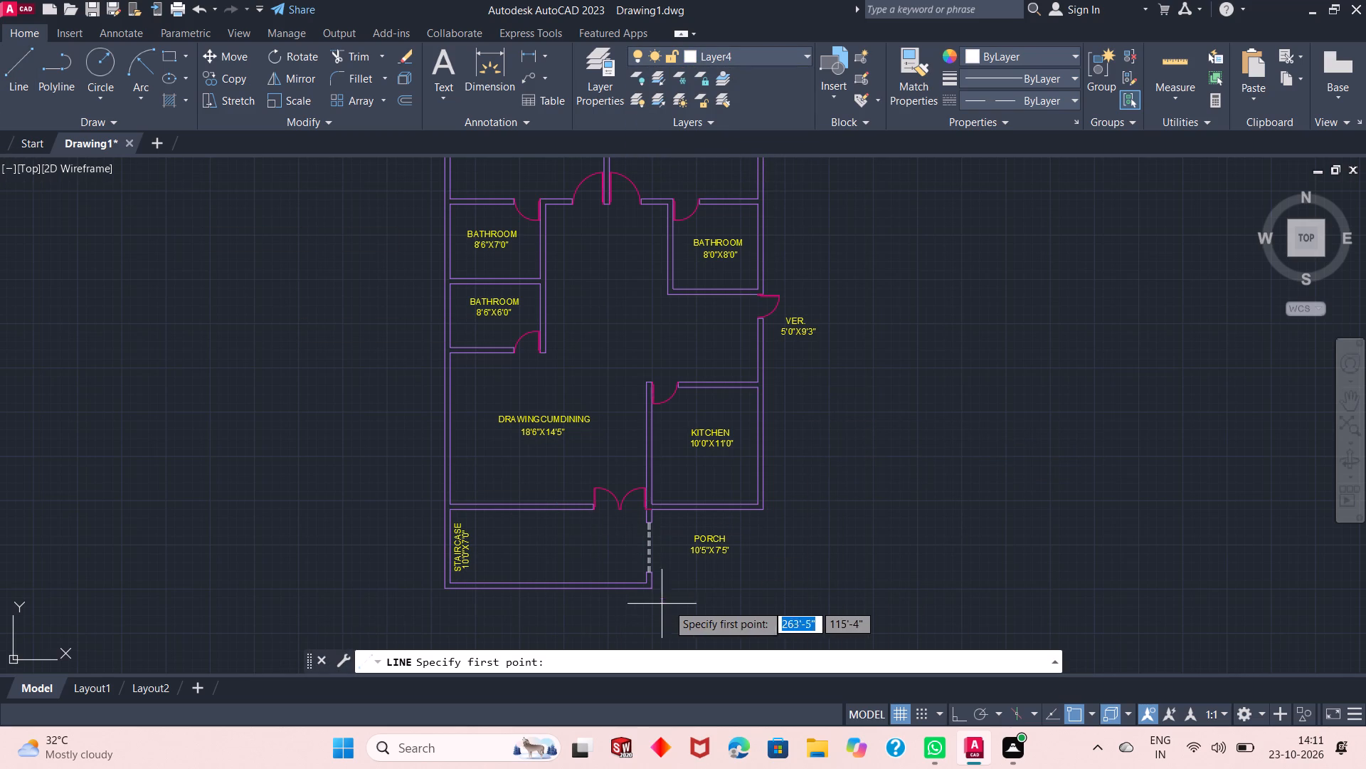
pyautogui.scroll(2, 674, 602)
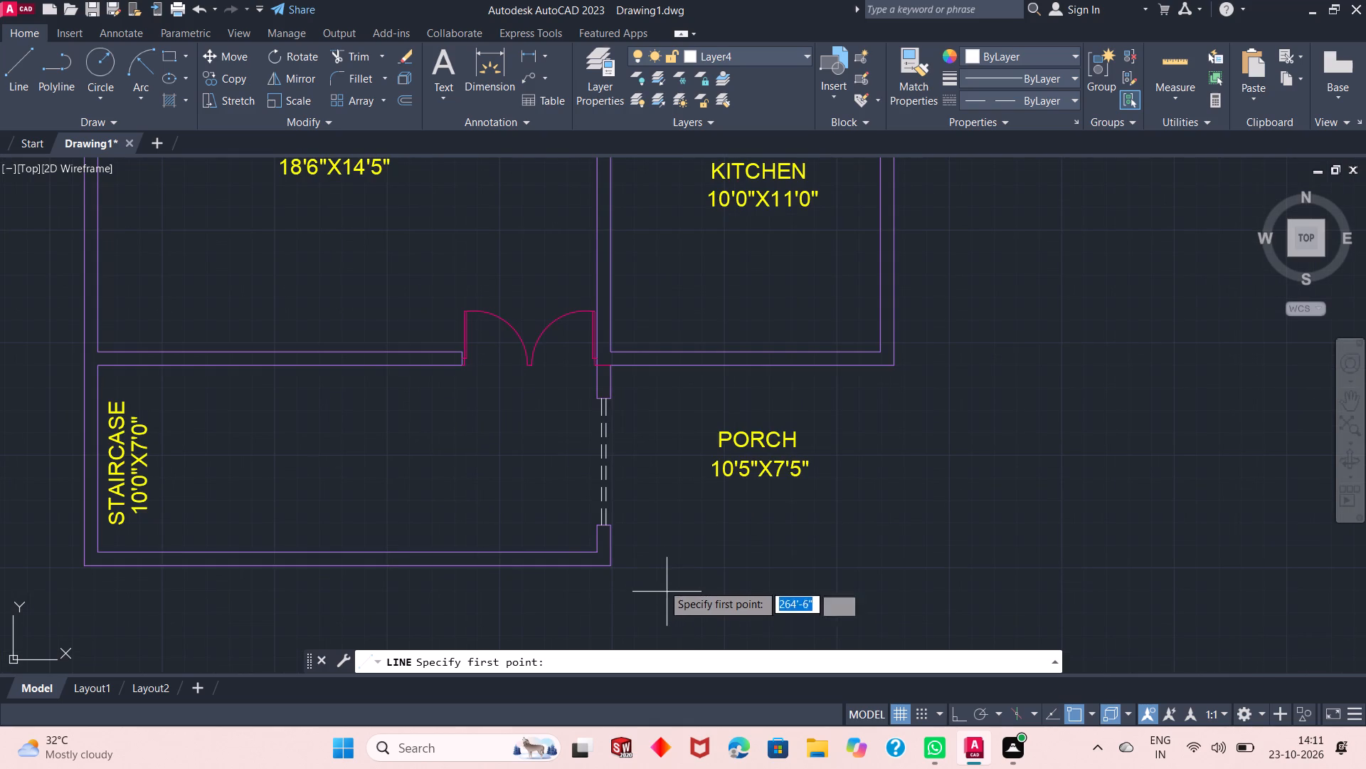
pyautogui.click(610, 567)
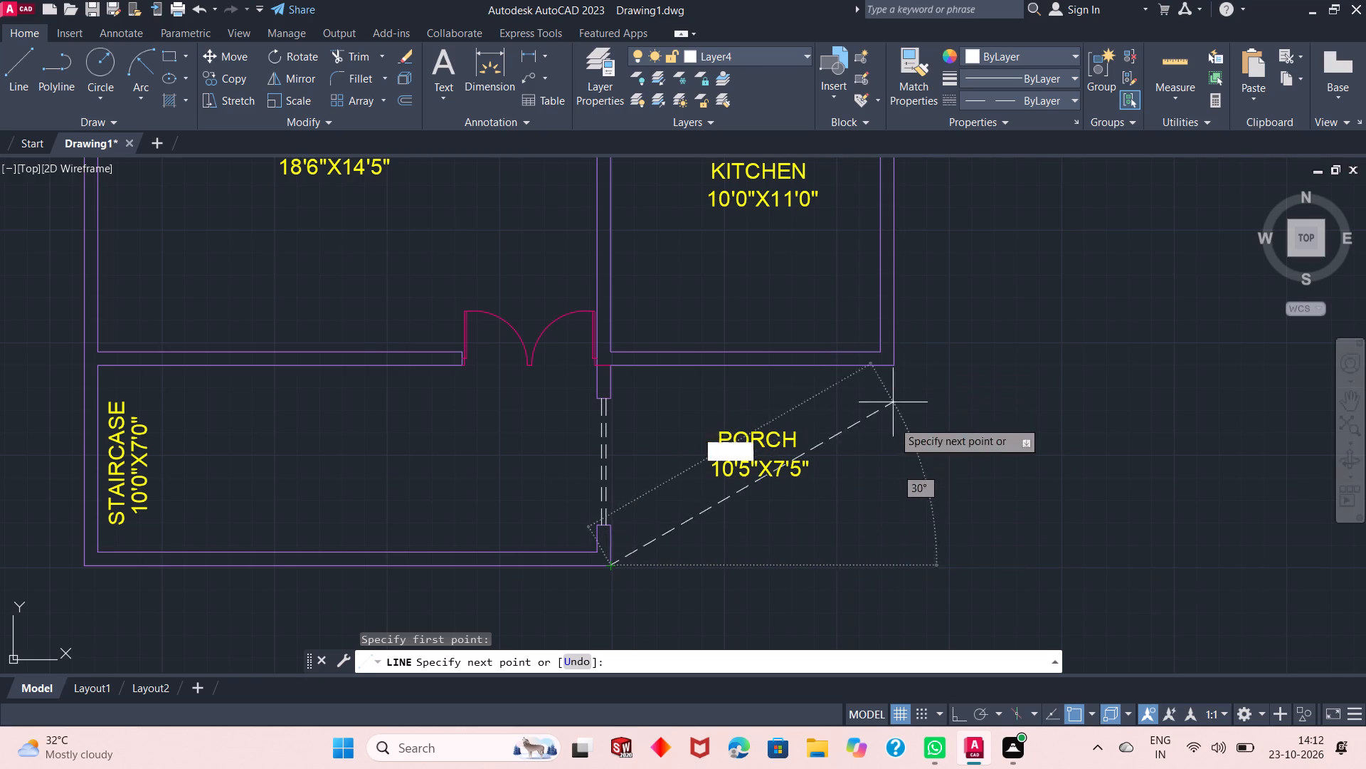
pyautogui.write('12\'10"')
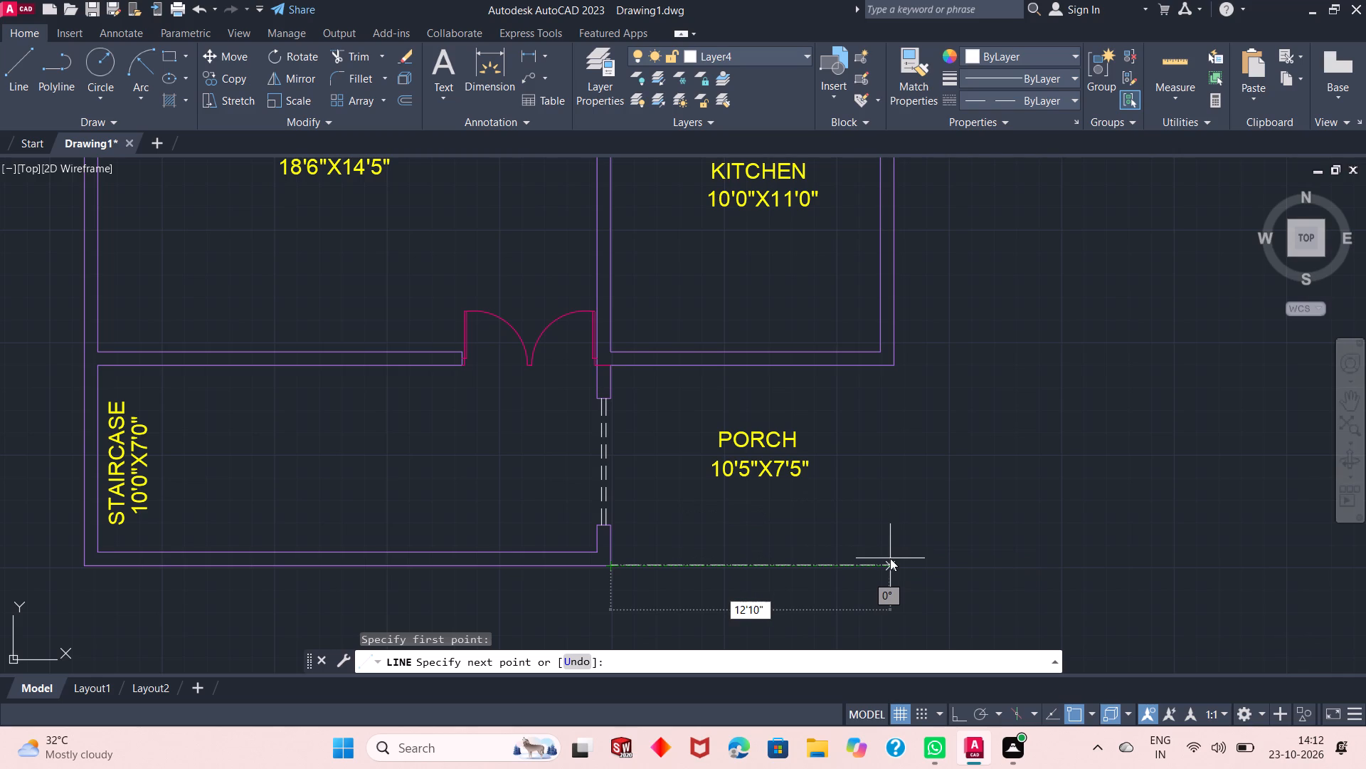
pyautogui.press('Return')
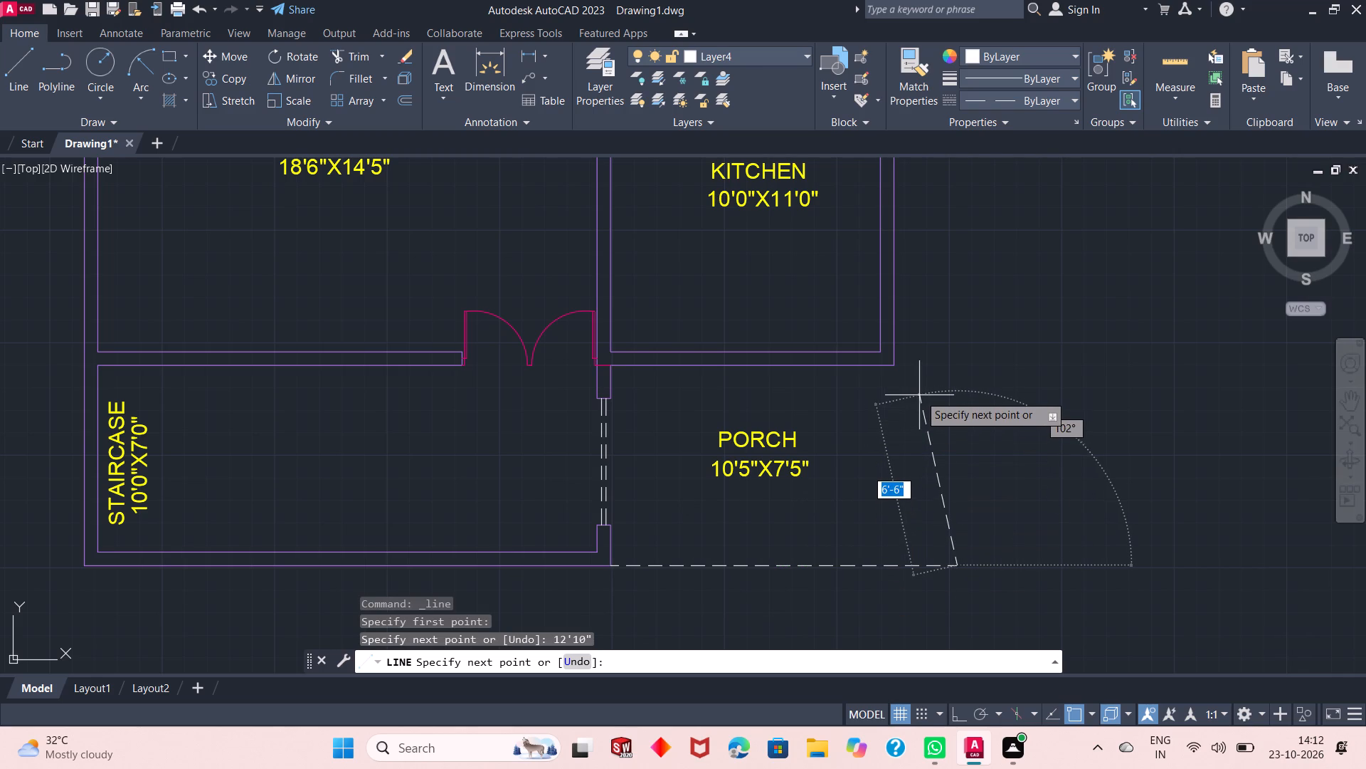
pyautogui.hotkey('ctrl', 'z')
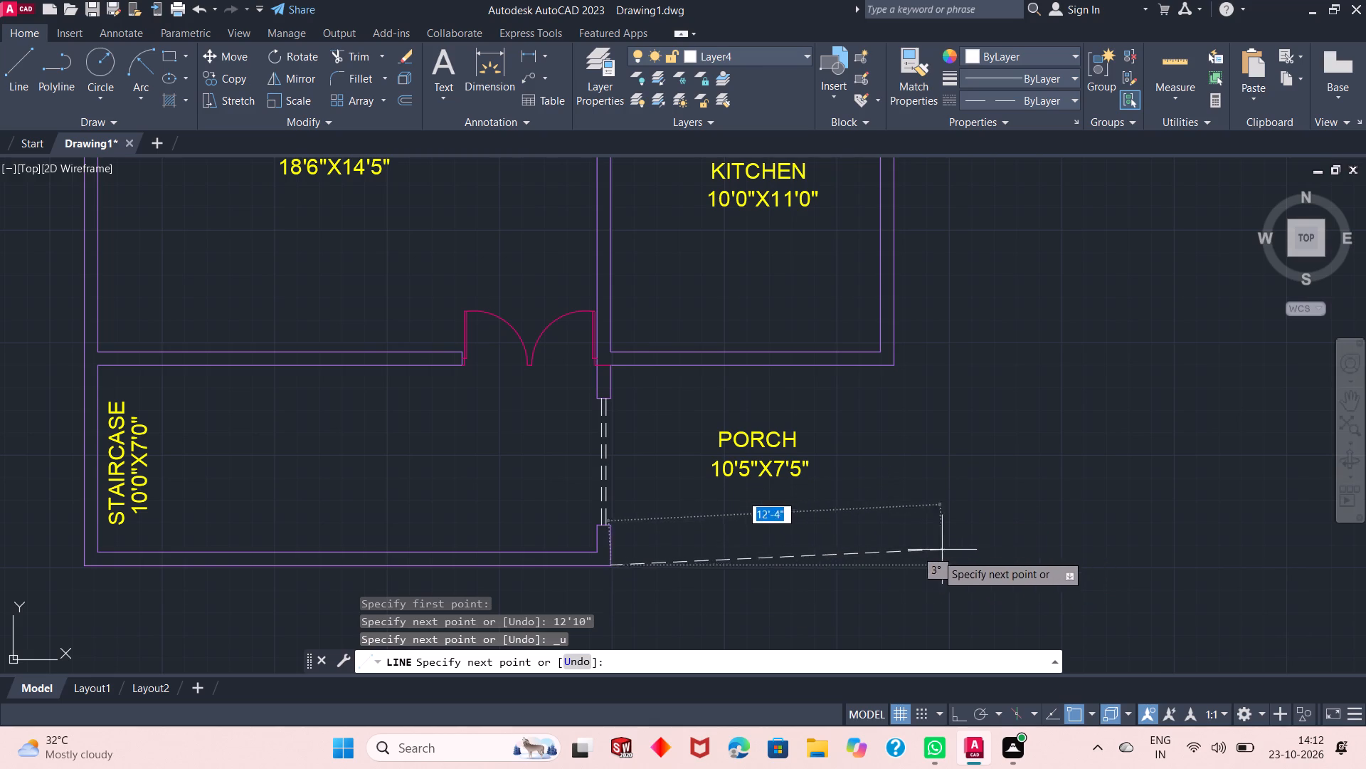
# With Ortho on, run the porch's south boundary line due east to slightly beyond the kitchen's outer east wall line.
pyautogui.click(949, 711)
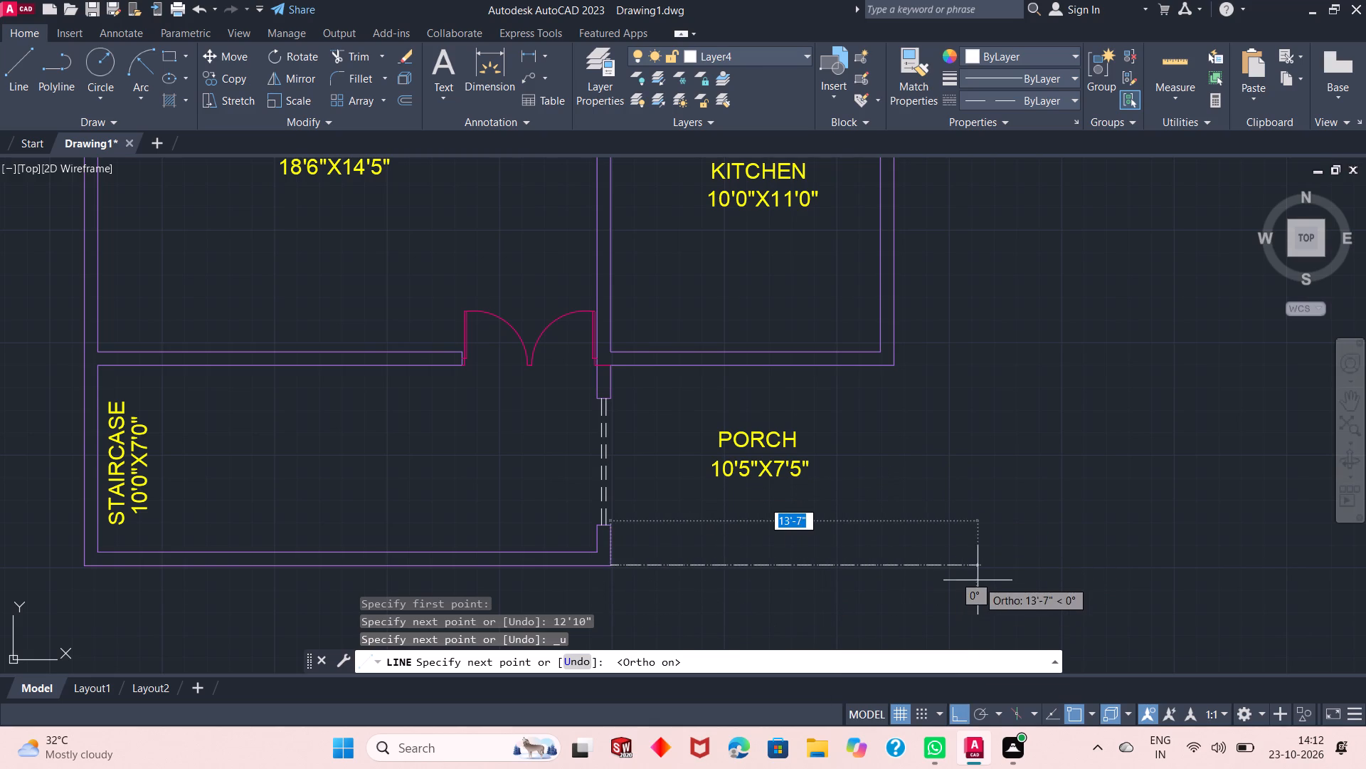
pyautogui.click(945, 580)
pyautogui.rightClick(945, 580)
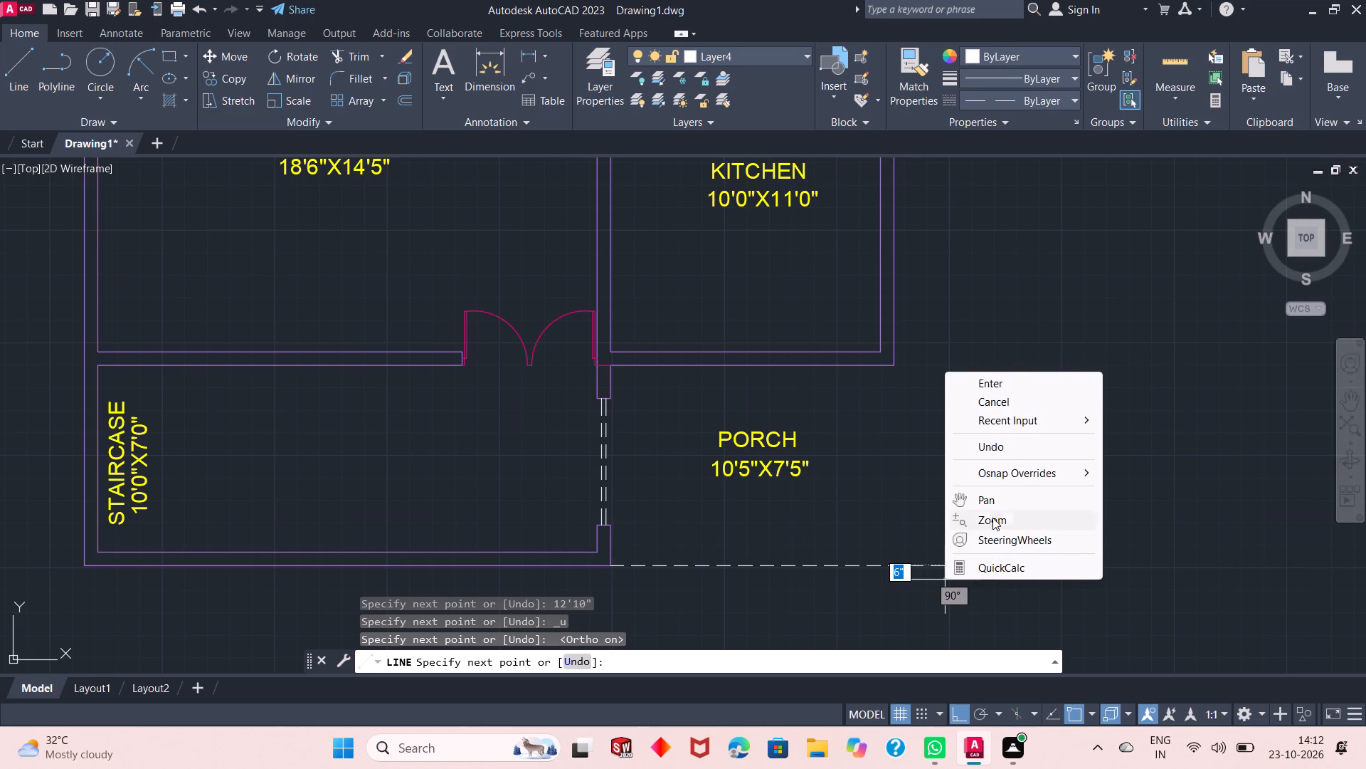
pyautogui.click(1007, 384)
# Draw the porch's east boundary line from the kitchen's outer south-east corner straight south, slightly past the south boundary line.
pyautogui.press('Return')
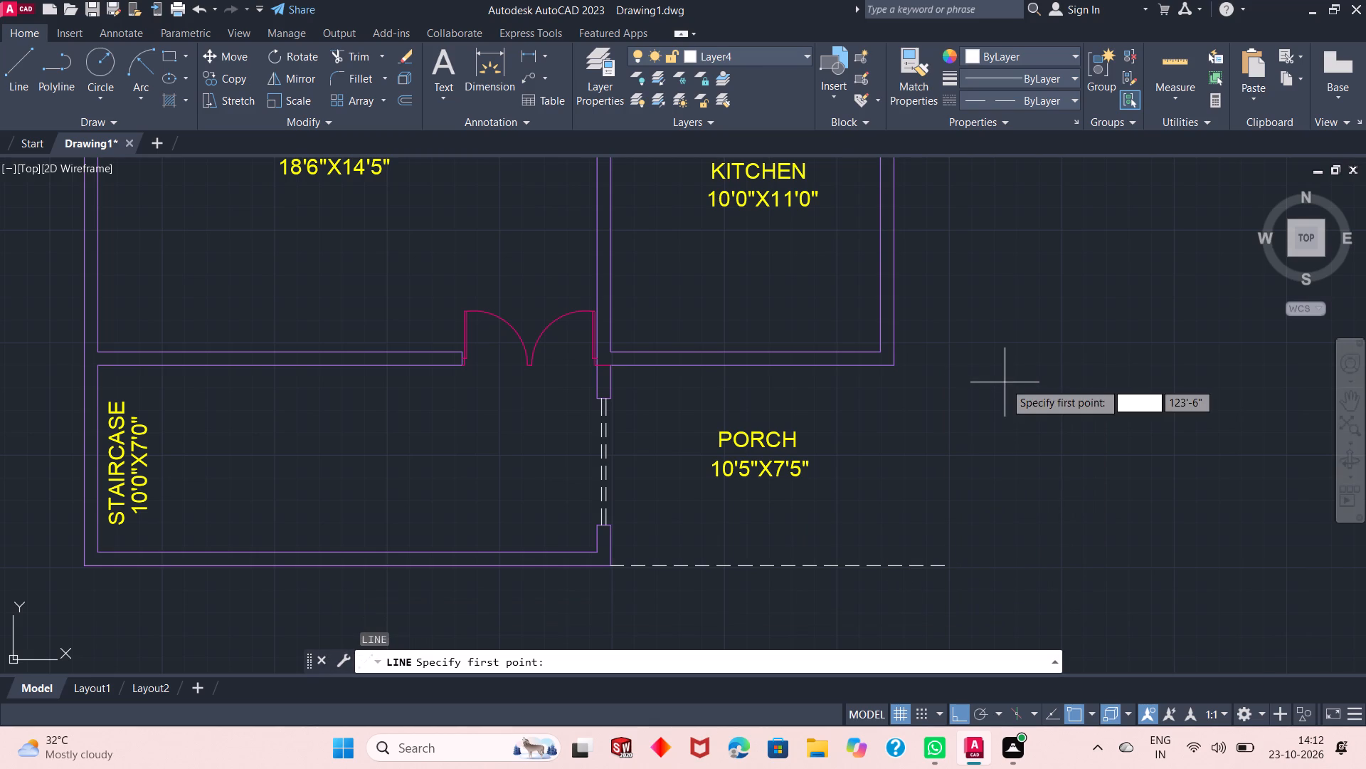
pyautogui.click(891, 362)
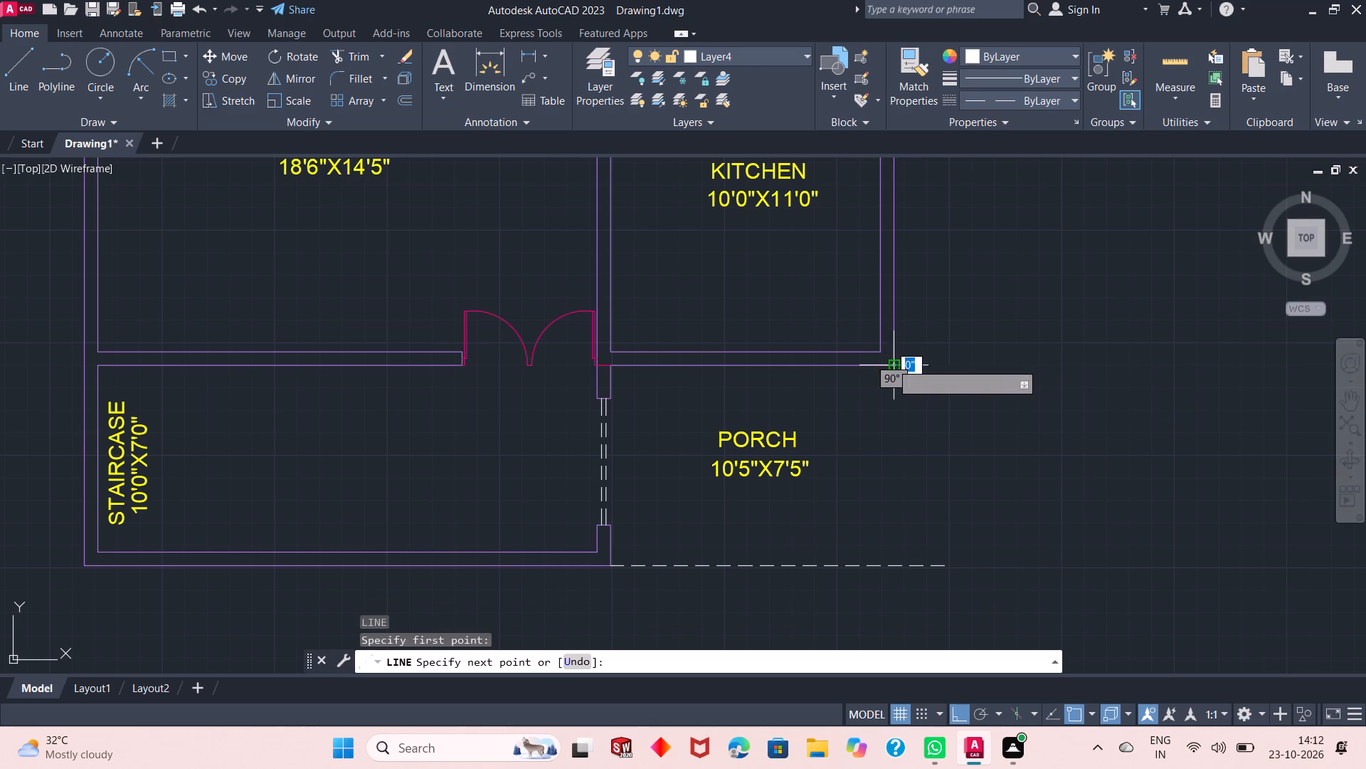
pyautogui.click(896, 590)
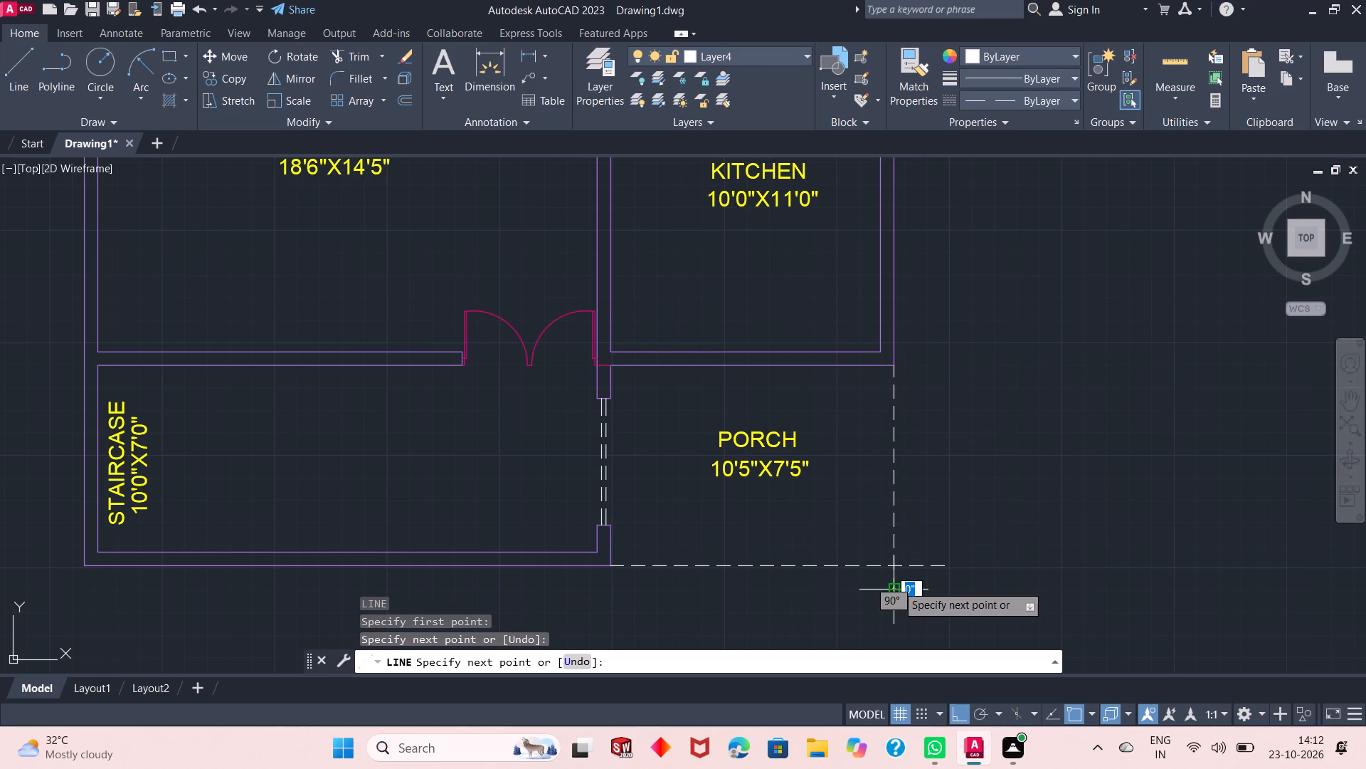
pyautogui.rightClick(980, 499)
pyautogui.click(999, 509)
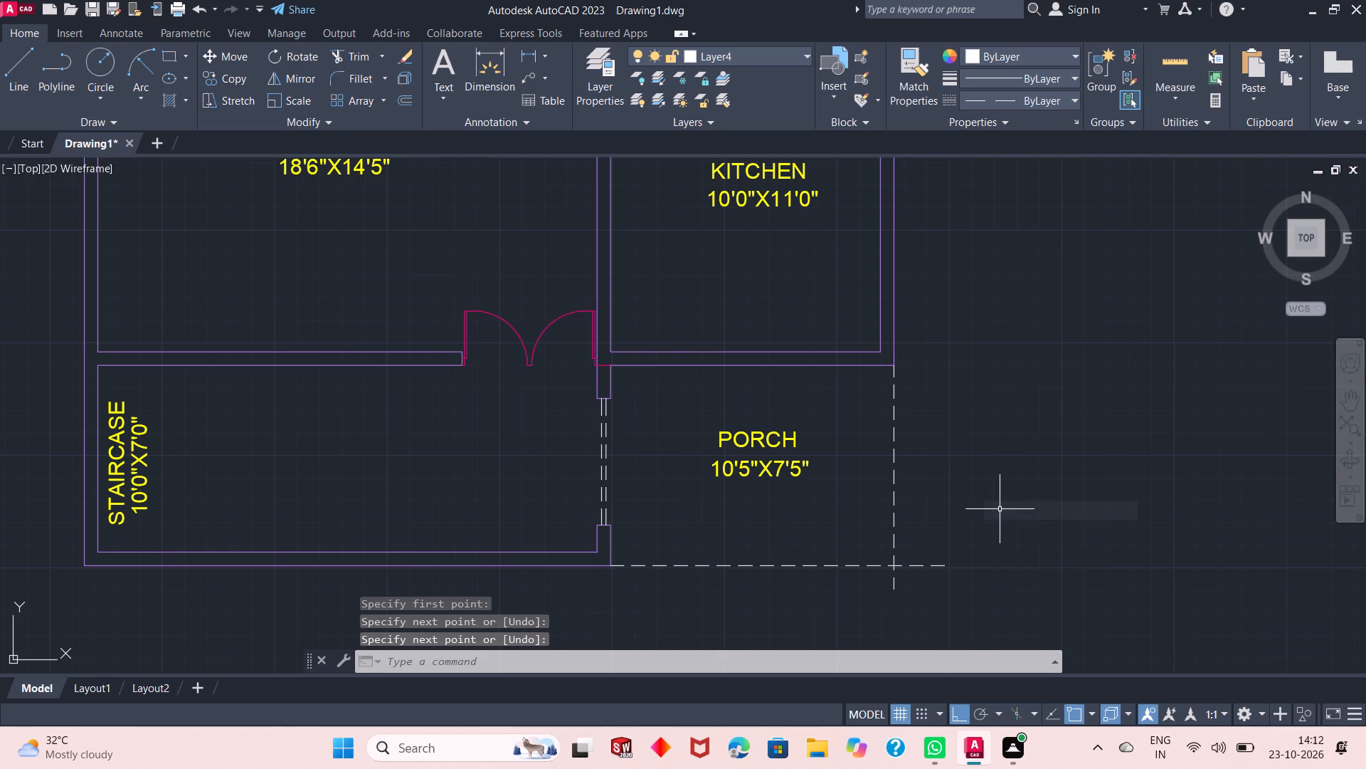
# Trim the two overhanging line ends at the porch's south-east corner with a fence.
pyautogui.click(354, 60)
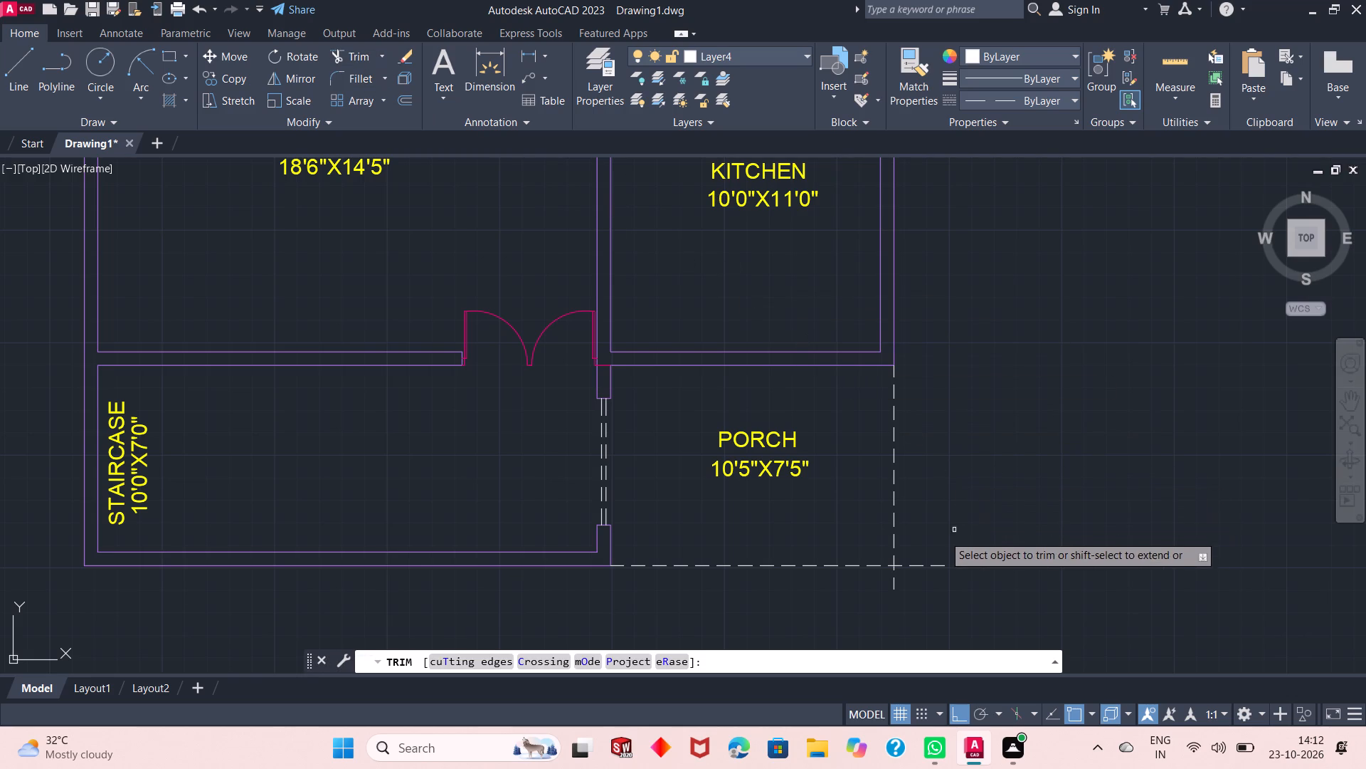
pyautogui.moveTo(928, 558); pyautogui.dragTo(905, 573)
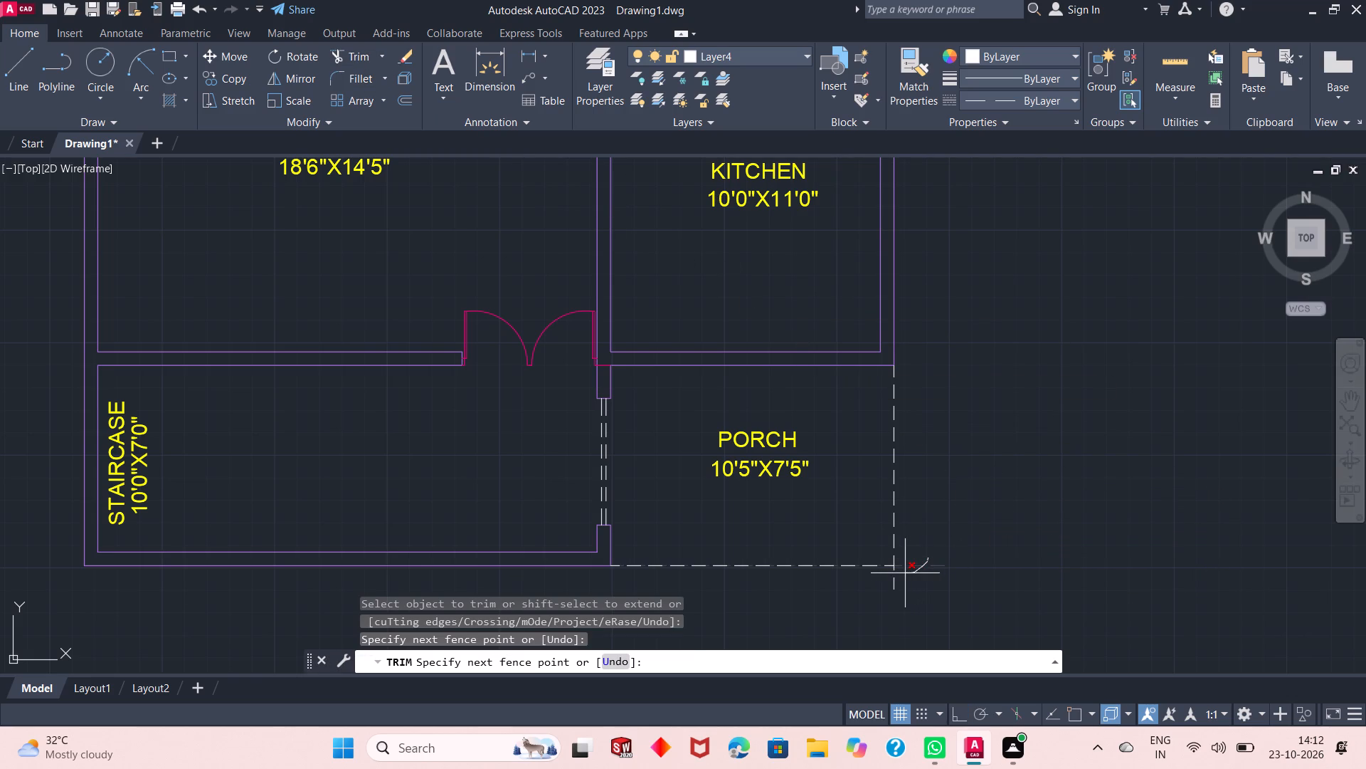
pyautogui.moveTo(905, 573); pyautogui.dragTo(886, 573)
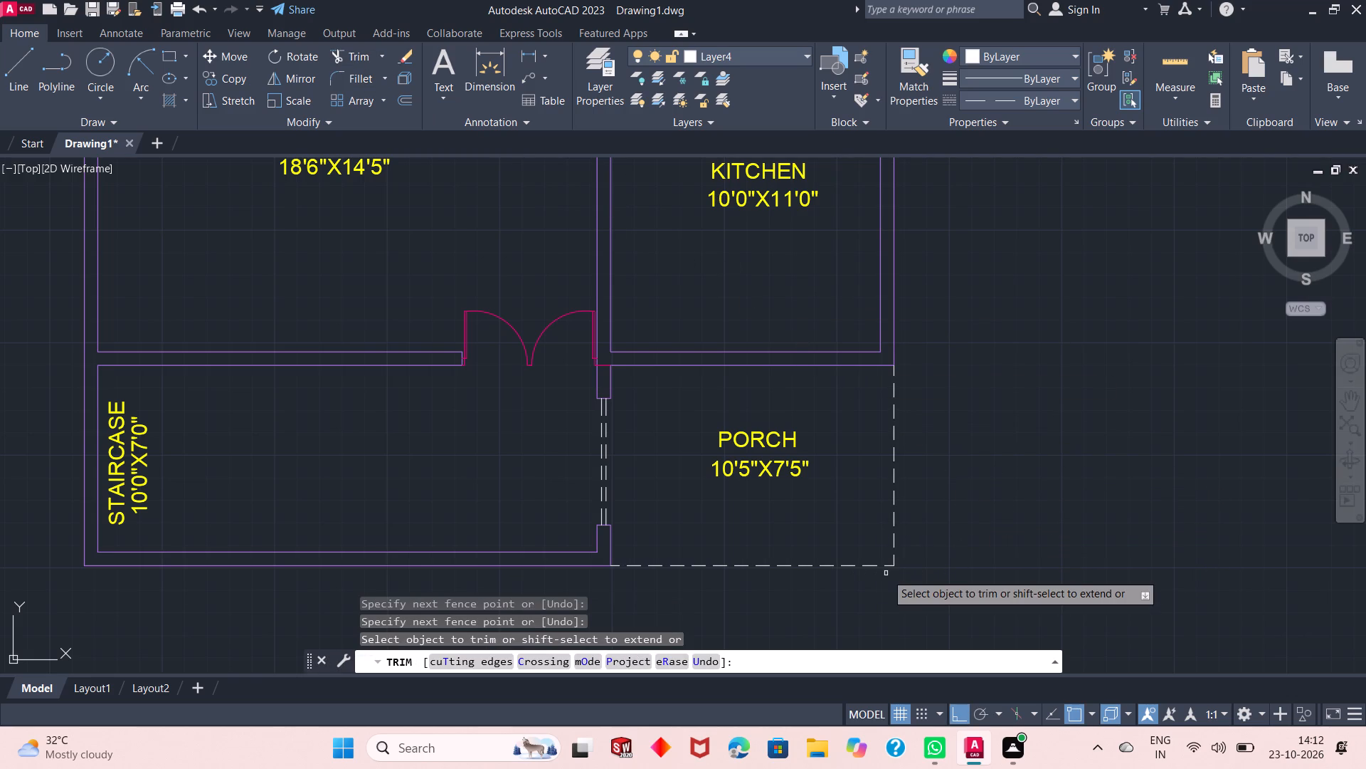
pyautogui.rightClick(951, 342)
pyautogui.click(963, 352)
# Draw the verandah outline from the 8'0"X8'0" bathroom's inner south-east corner: 5'6" east, 9'3" south, back west to the outer wall face.
pyautogui.scroll(-3, 755, 520)
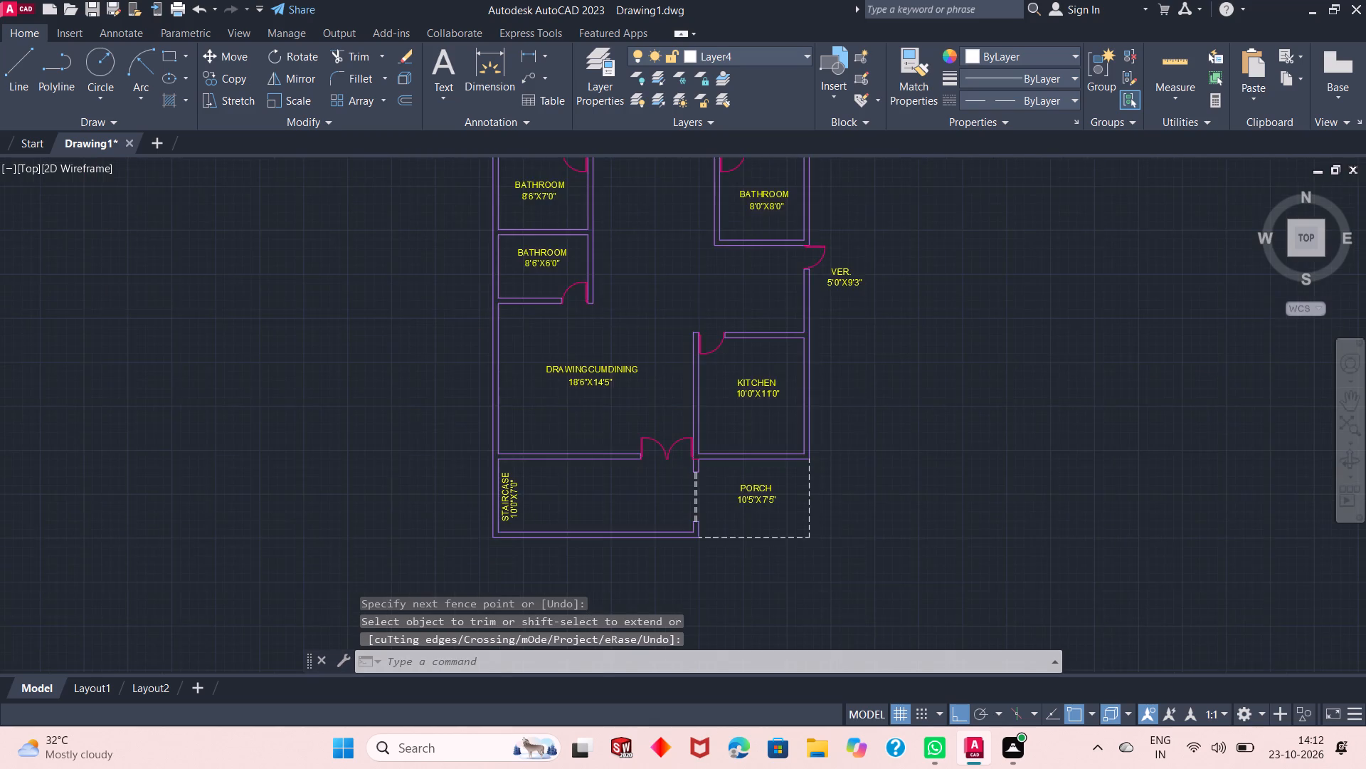
pyautogui.scroll(1, 821, 307)
pyautogui.scroll(2, 800, 369)
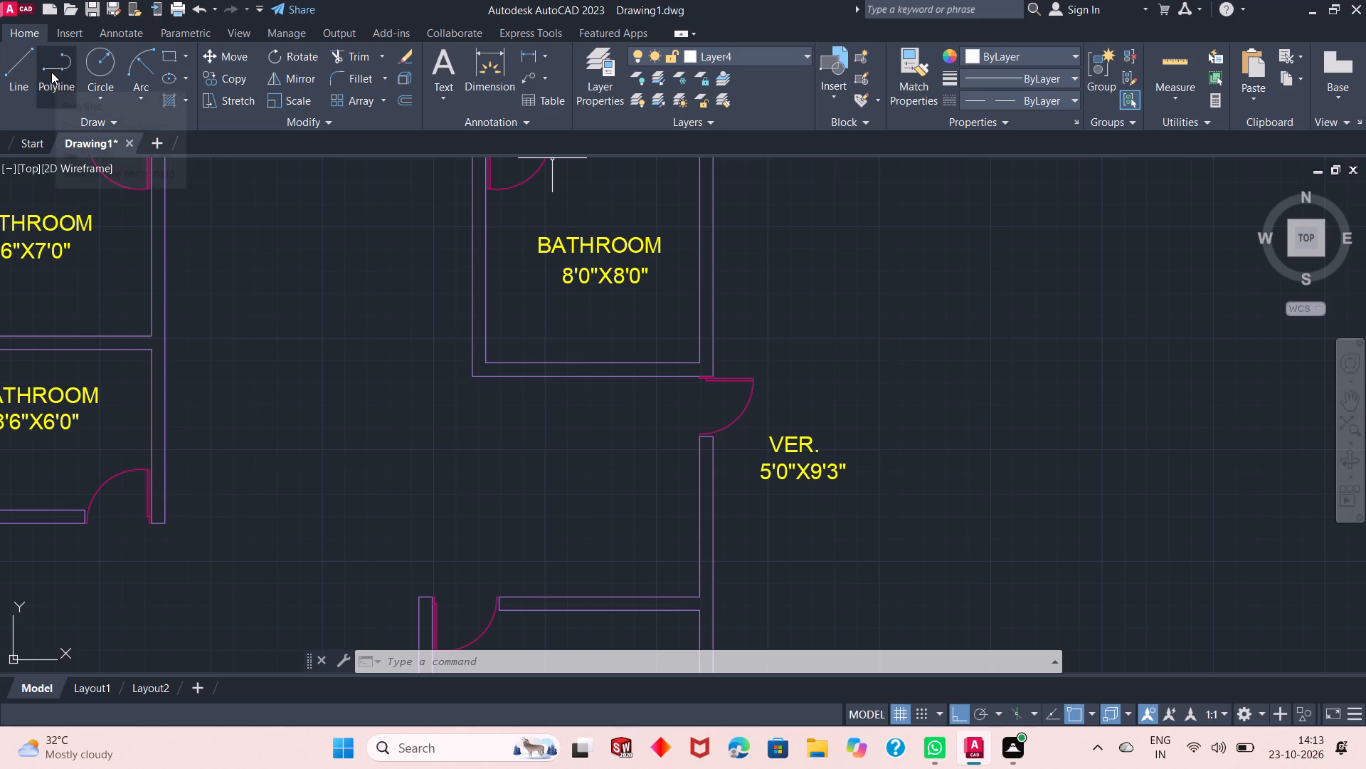
pyautogui.click(23, 76)
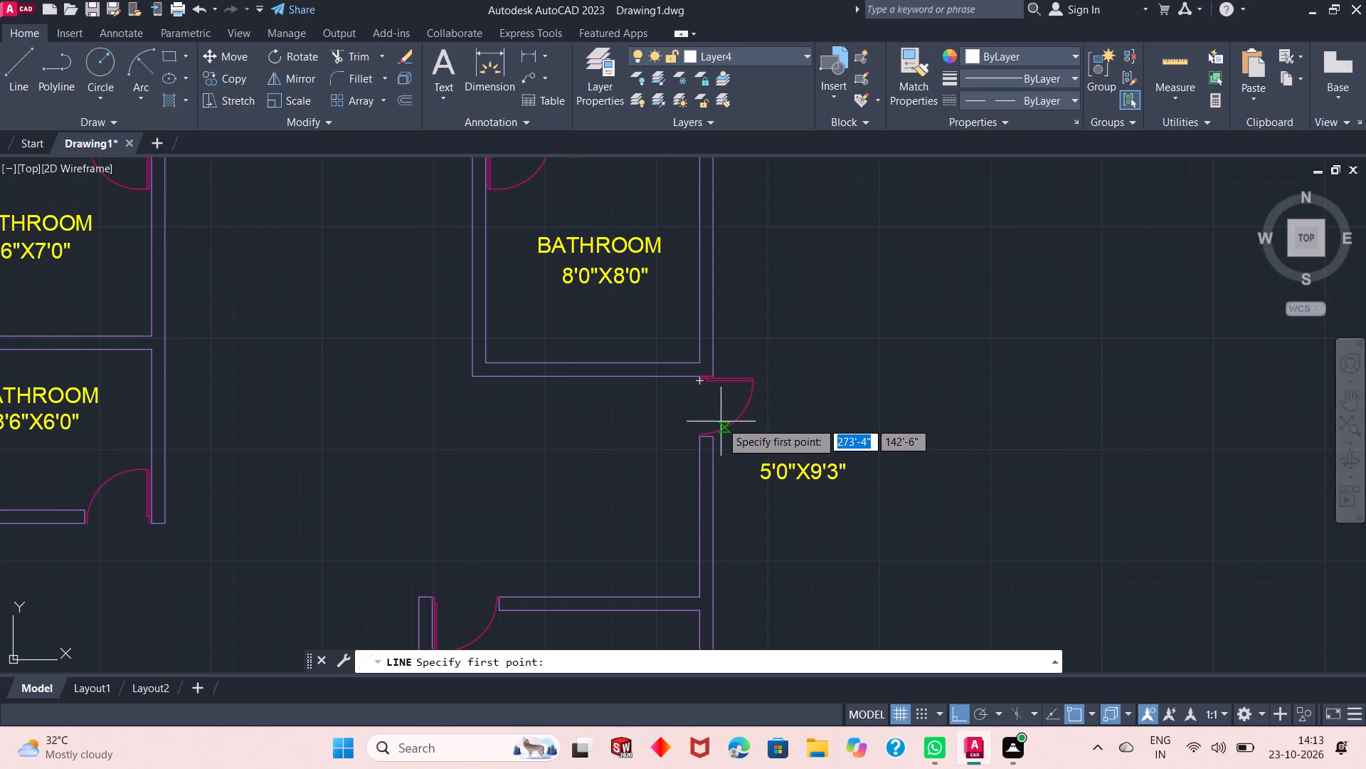
pyautogui.click(699, 361)
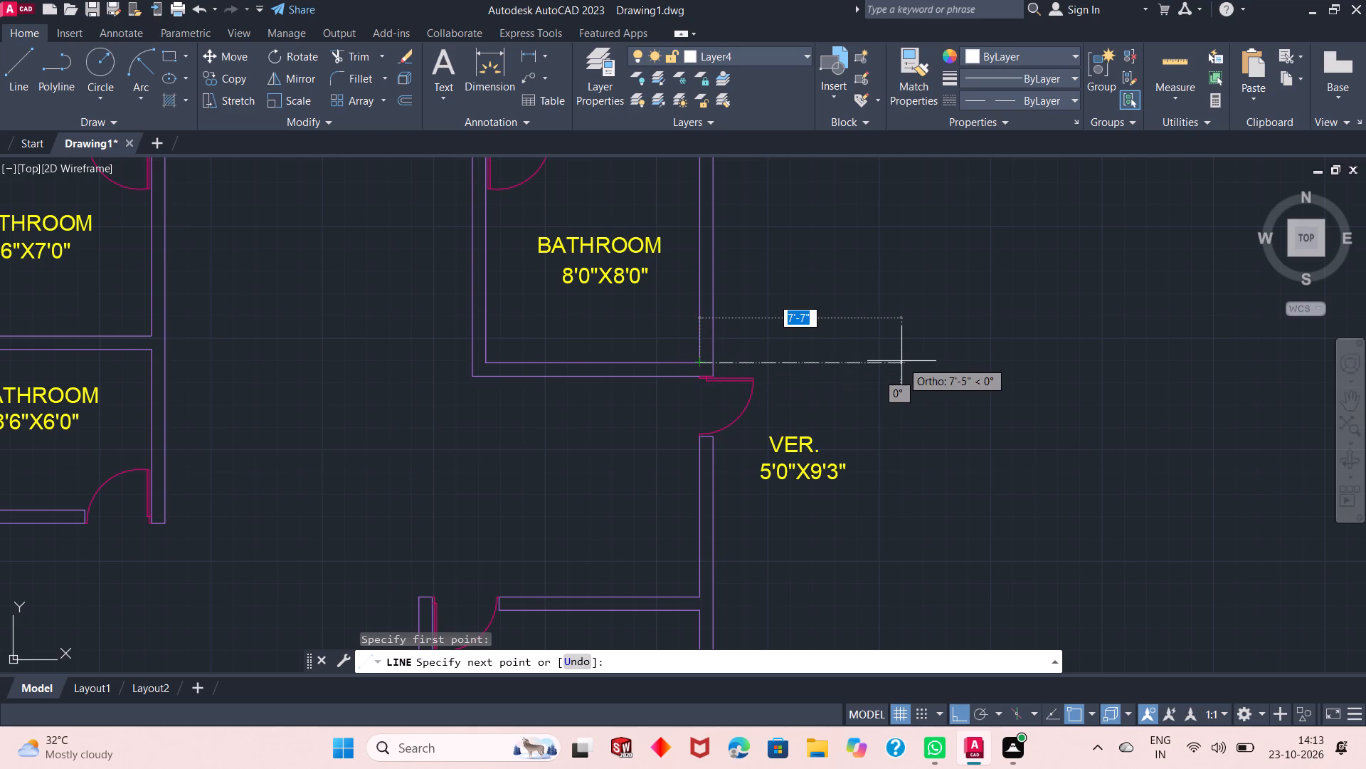
pyautogui.write("5'6")
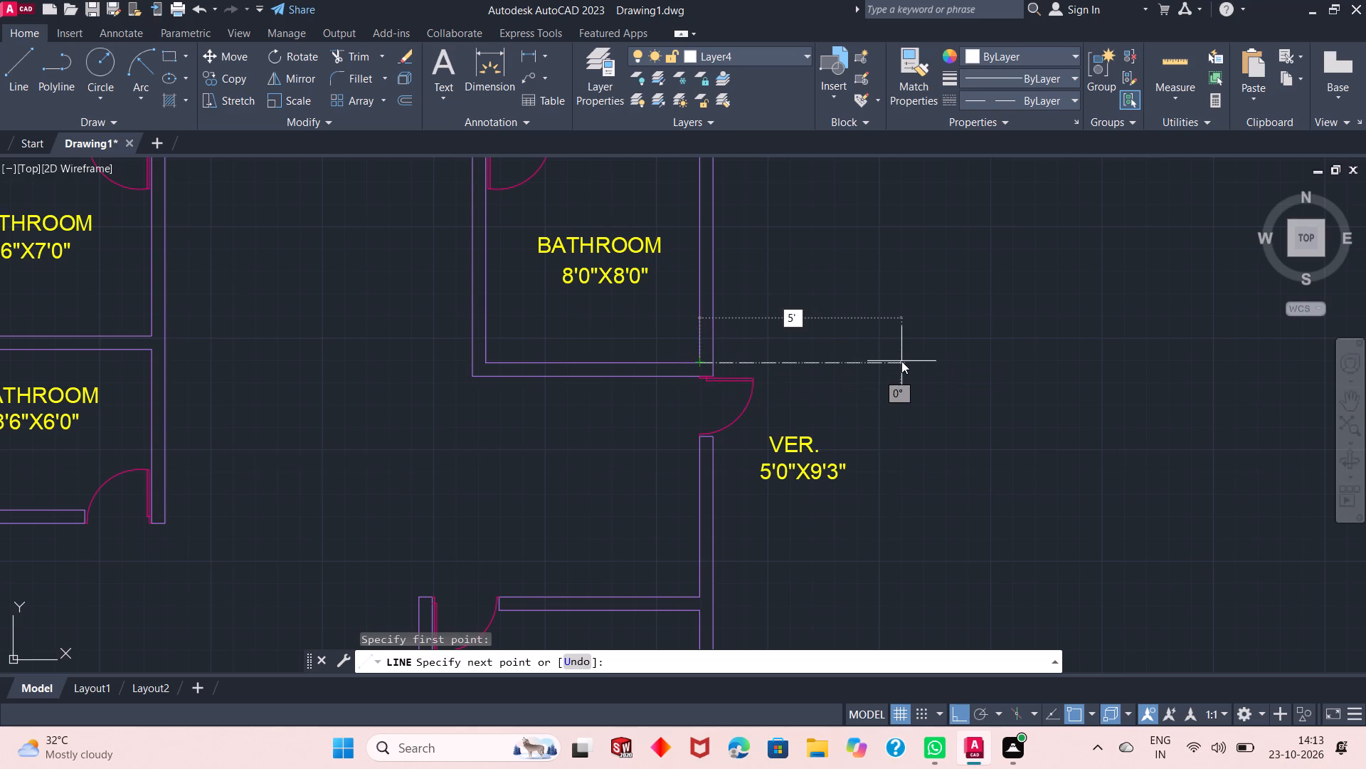
pyautogui.hotkey('shift', '"')
pyautogui.press('Return')
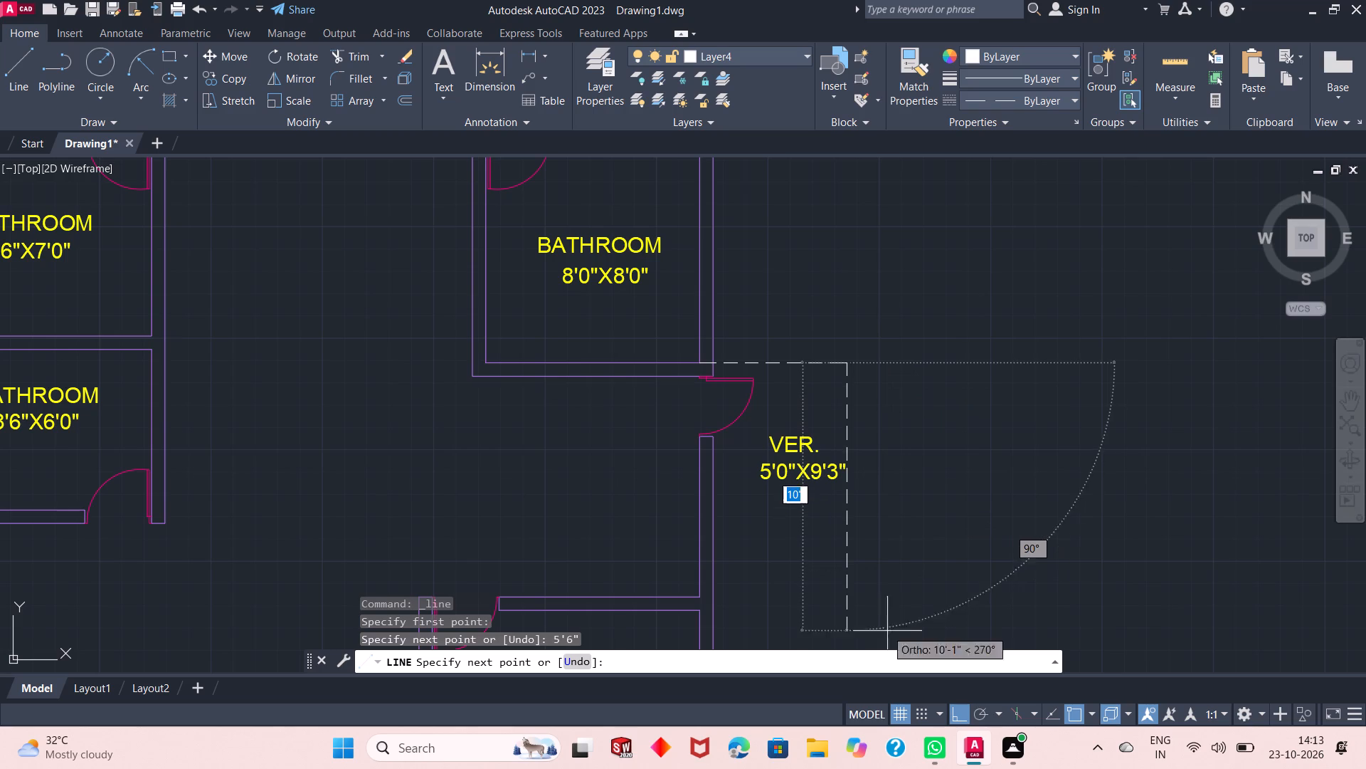
pyautogui.scroll(1, 869, 577)
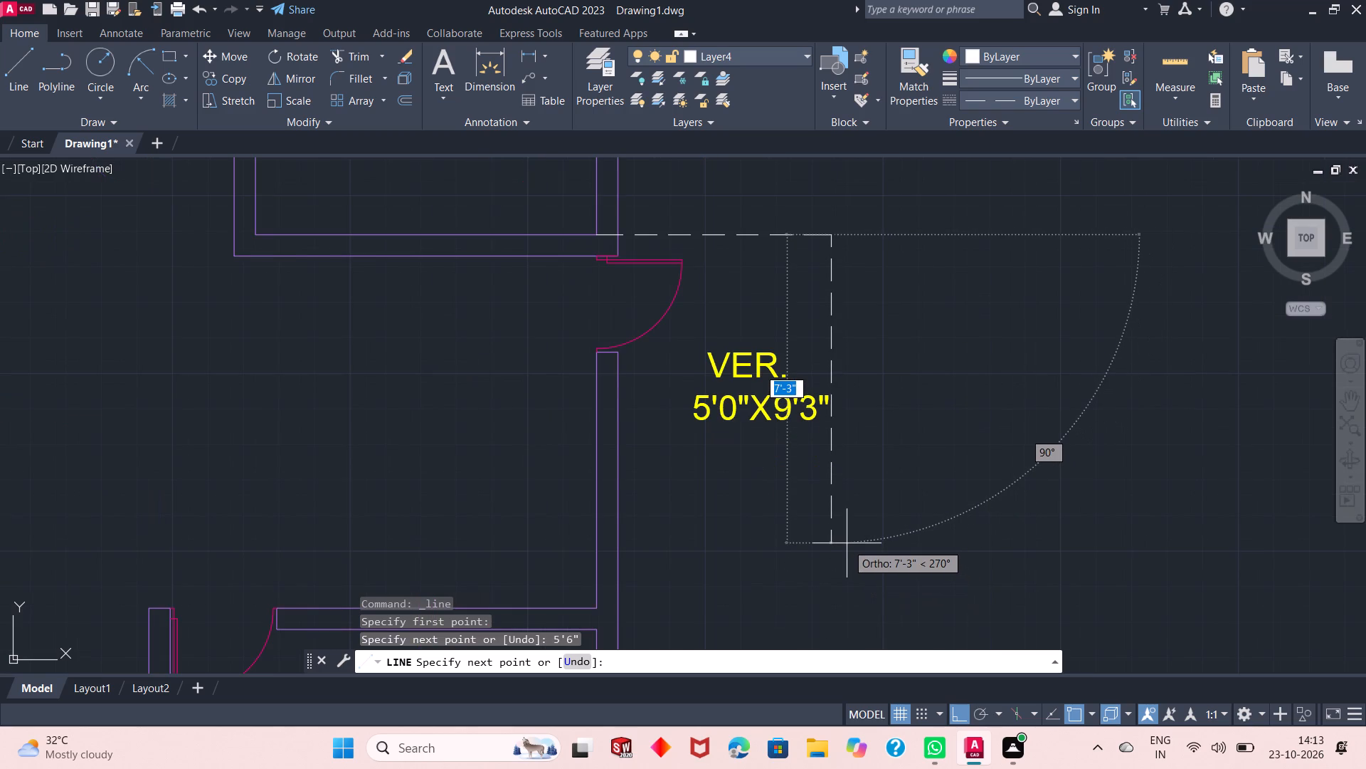
pyautogui.write('9\'3"')
pyautogui.press('Return')
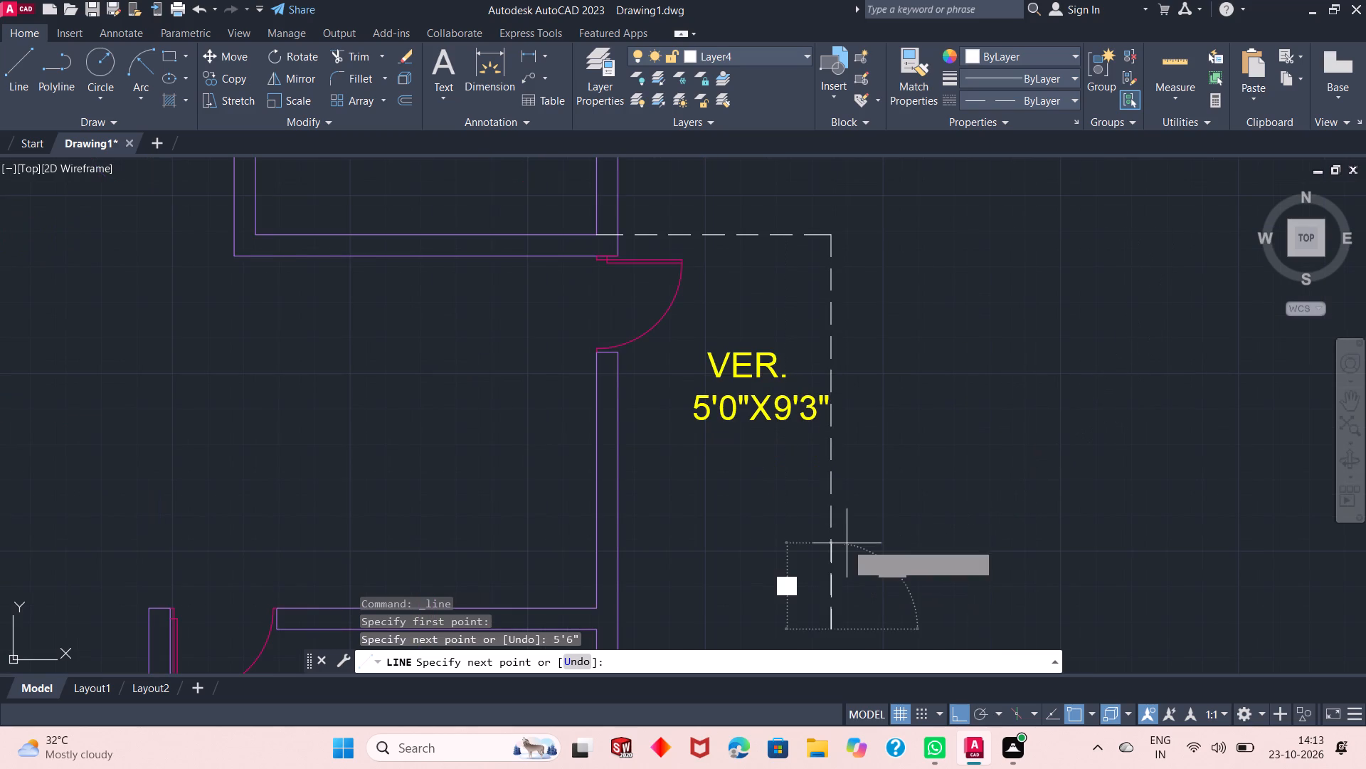
pyautogui.scroll(-1, 840, 541)
pyautogui.scroll(2, 719, 602)
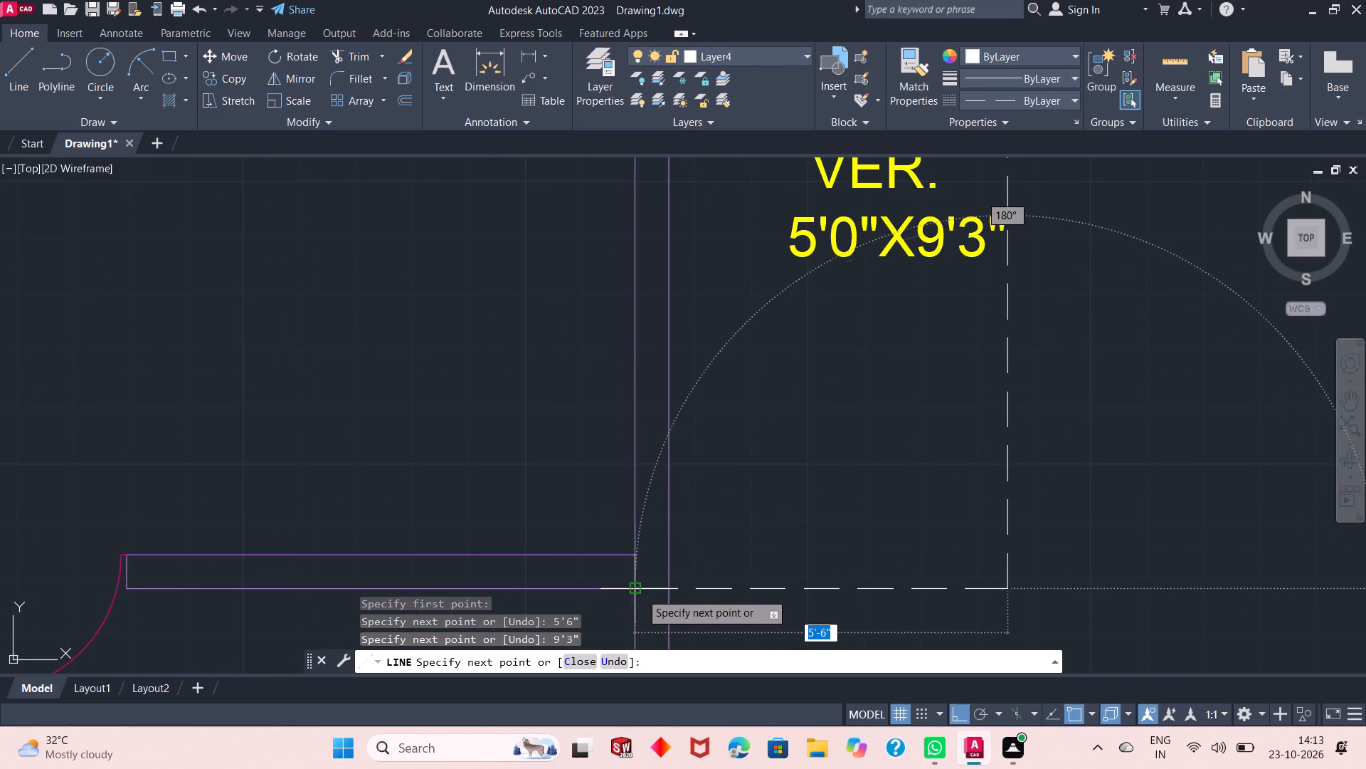
pyautogui.click(671, 592)
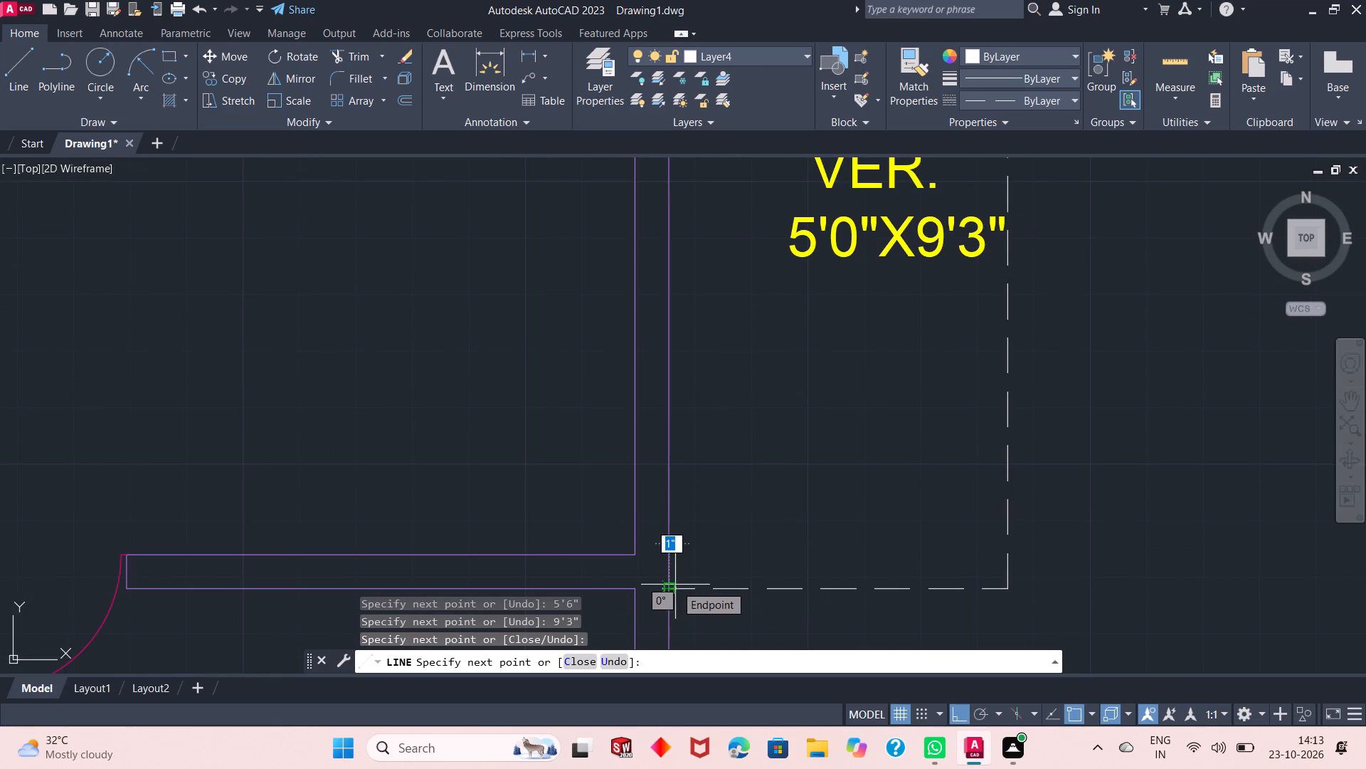
pyautogui.rightClick(805, 539)
pyautogui.click(904, 330)
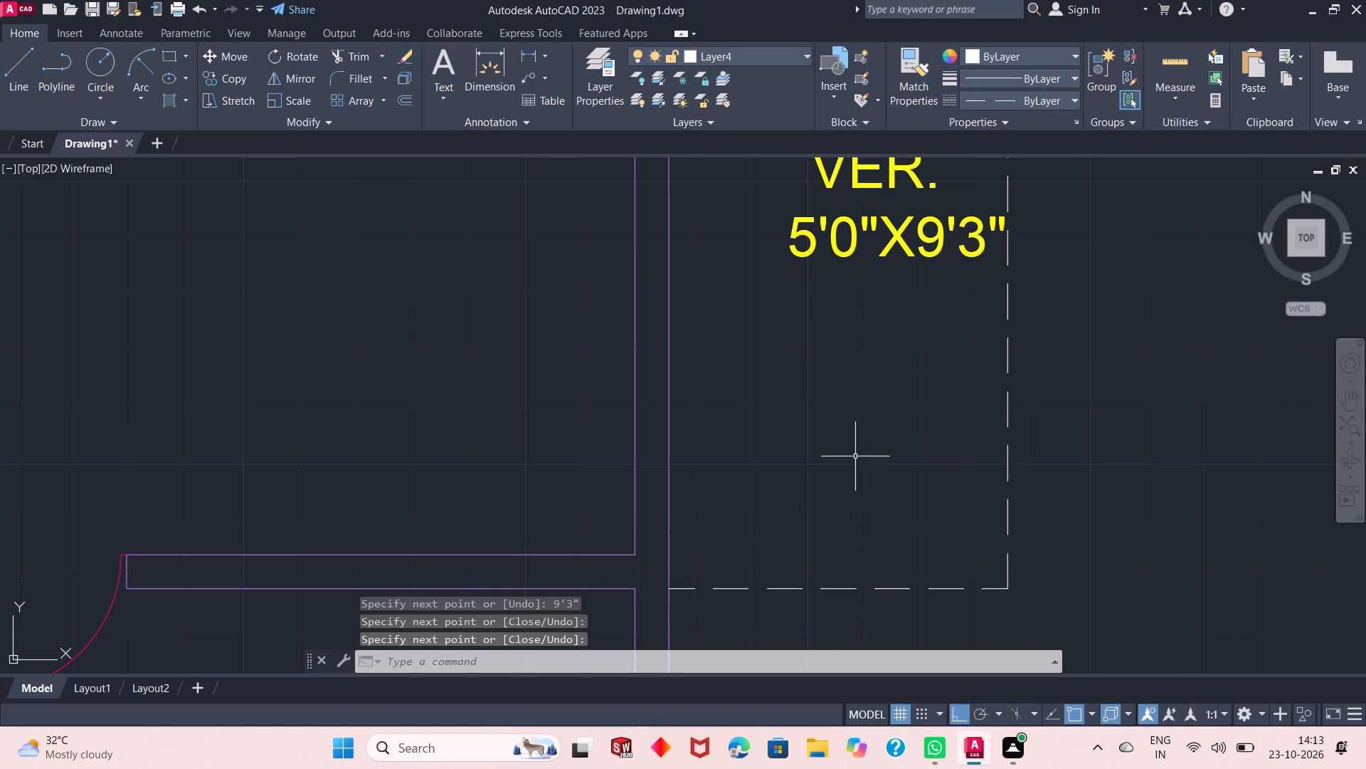
# Trim the part of the verandah's north line that crosses the thickness of the bathroom's east wall.
pyautogui.scroll(-3, 867, 543)
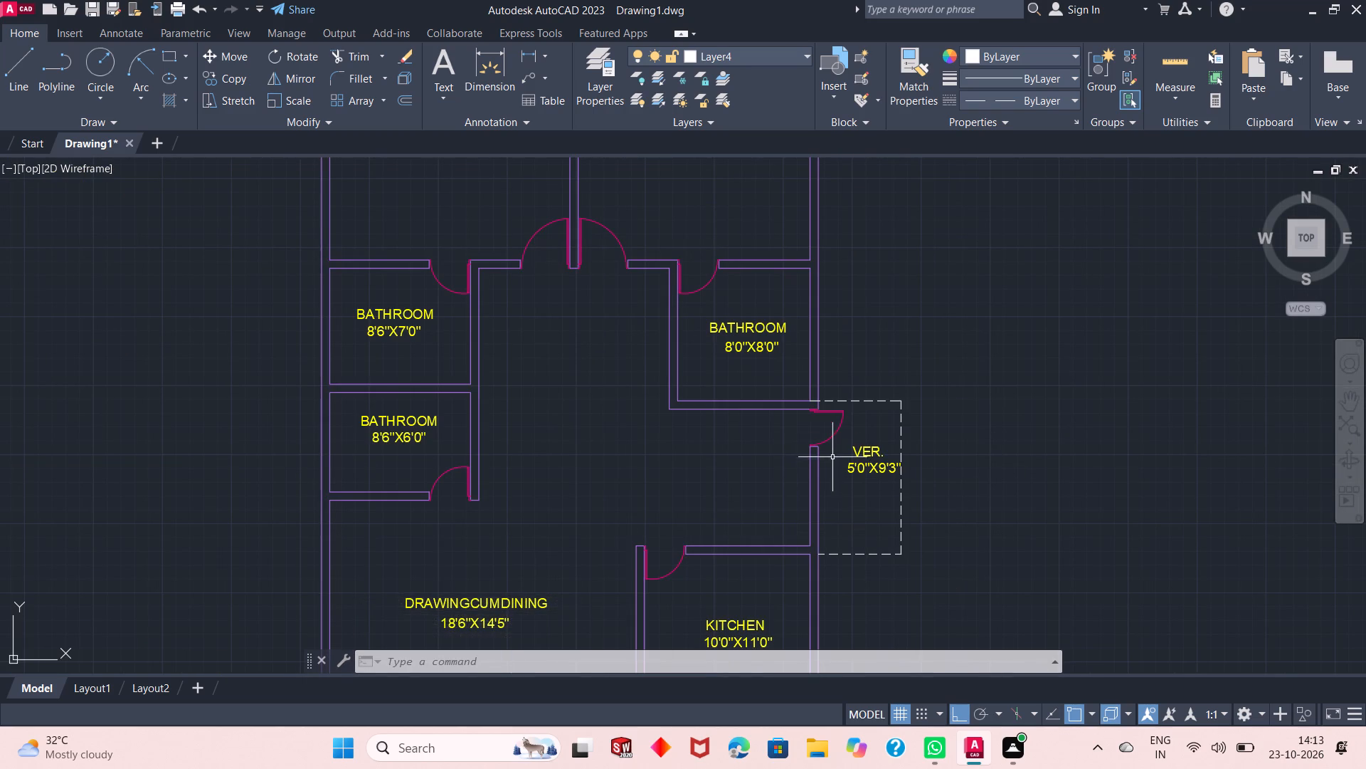
pyautogui.scroll(2, 832, 426)
pyautogui.click(354, 58)
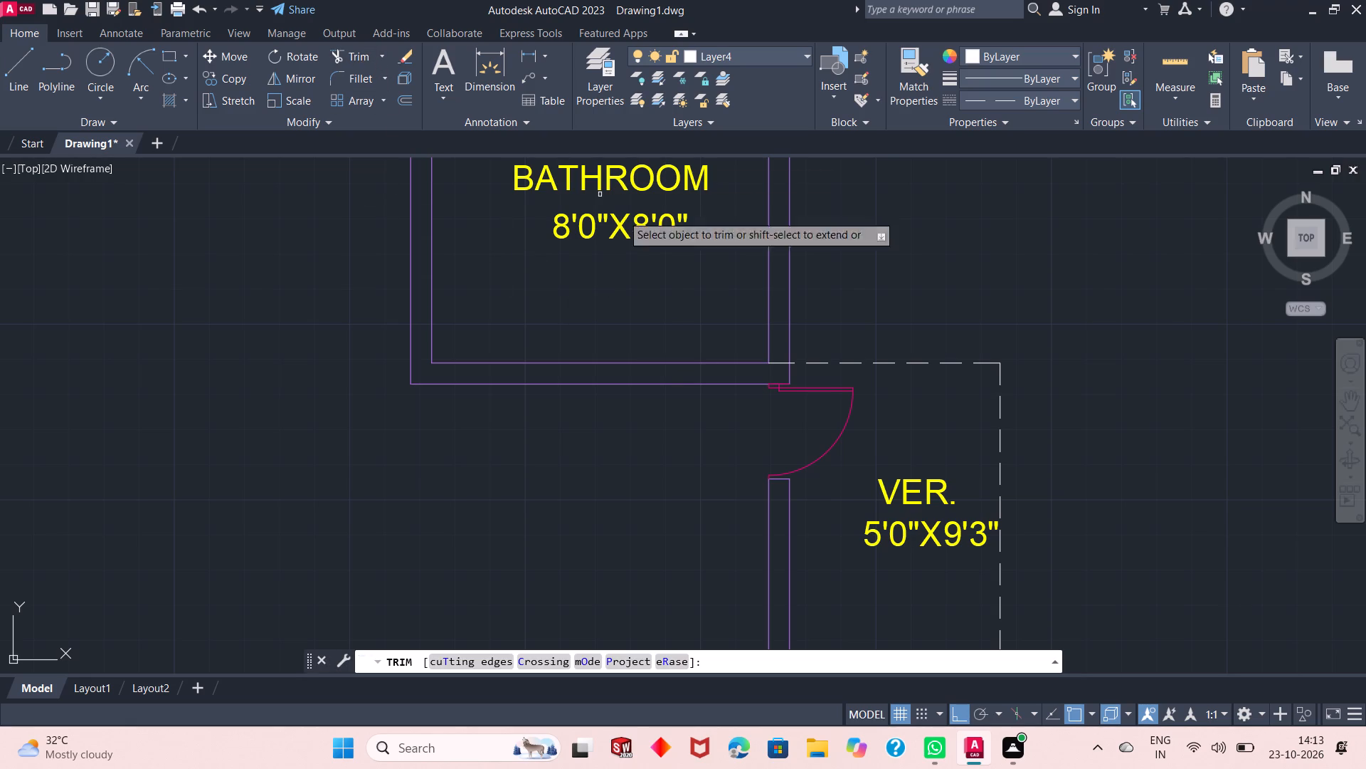
pyautogui.click(770, 365)
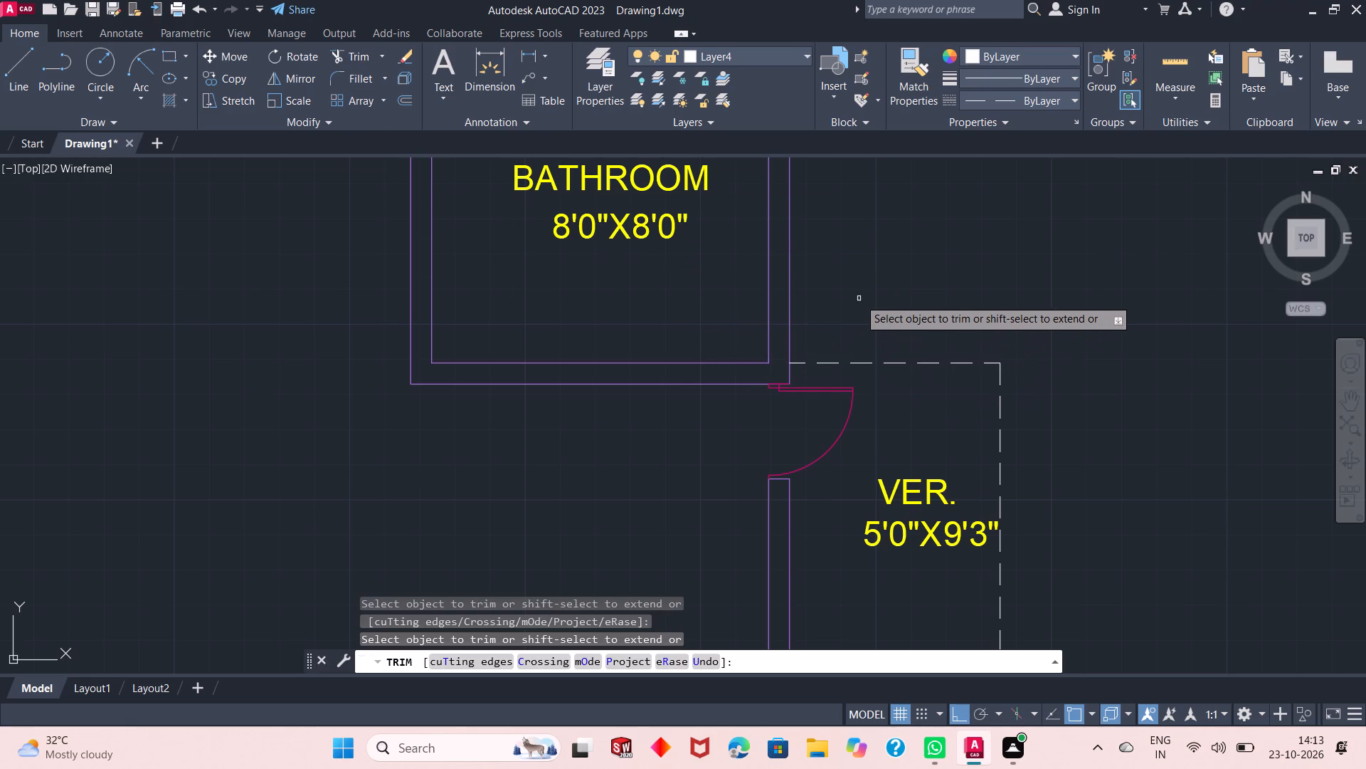
pyautogui.rightClick(859, 298)
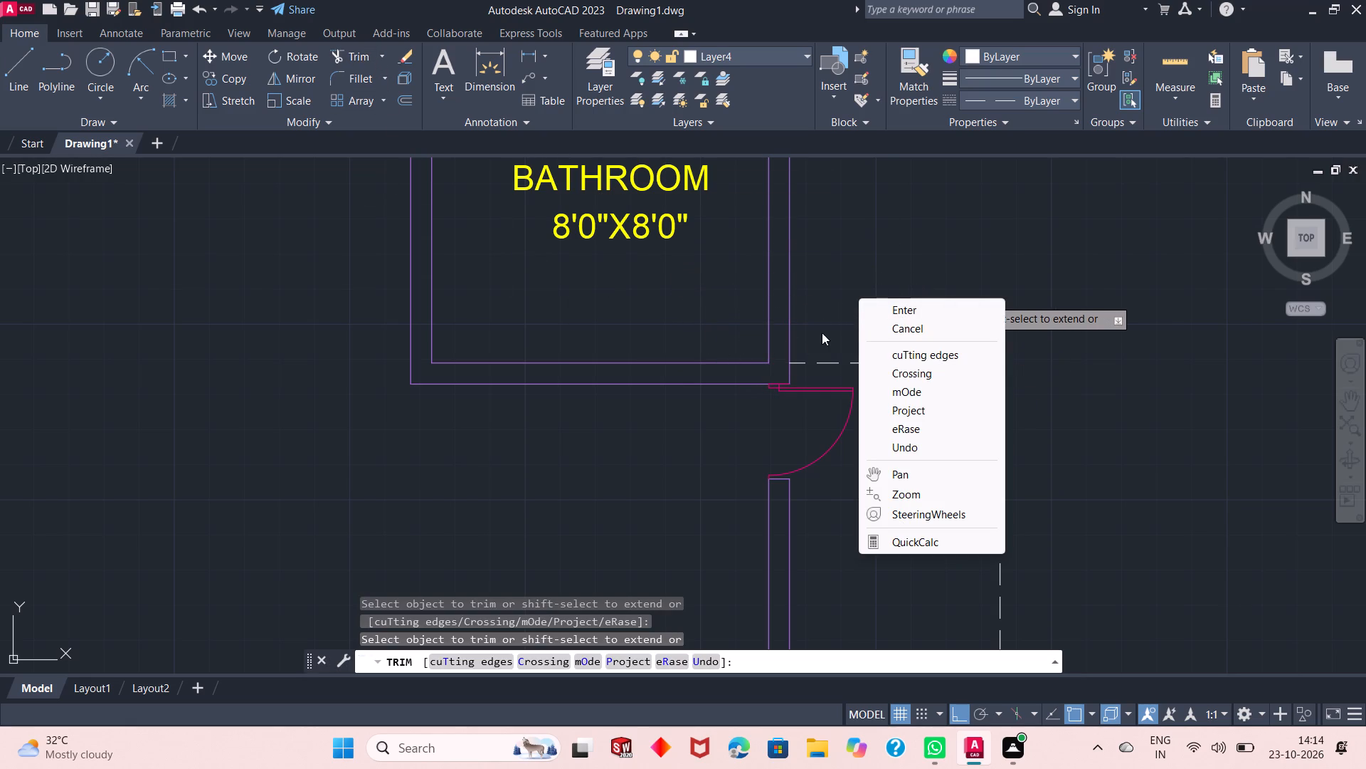
pyautogui.click(884, 316)
# Erase the VER. label and its 5'0"X9'3" size tag from the verandah.
pyautogui.scroll(-2, 750, 315)
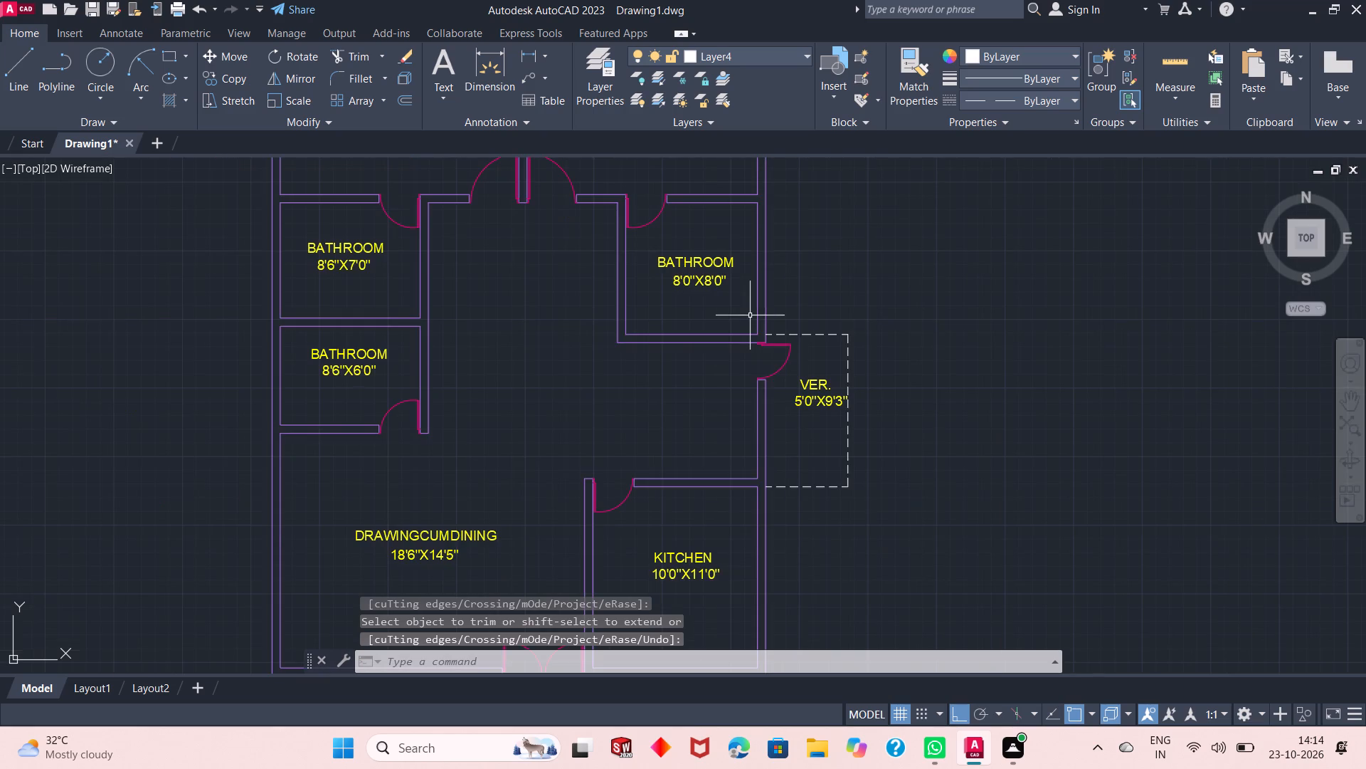
pyautogui.scroll(-1, 750, 315)
pyautogui.scroll(1, 767, 375)
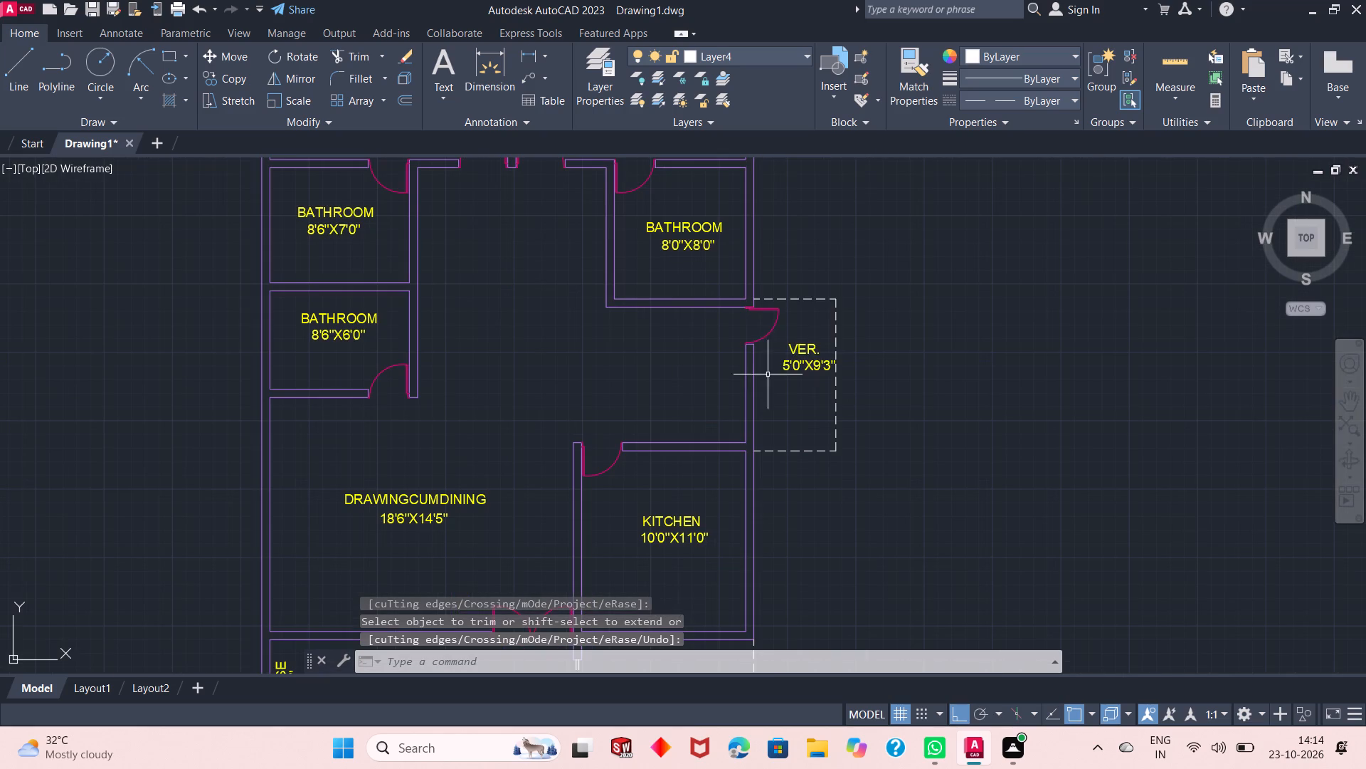
pyautogui.click(814, 356)
pyautogui.click(807, 369)
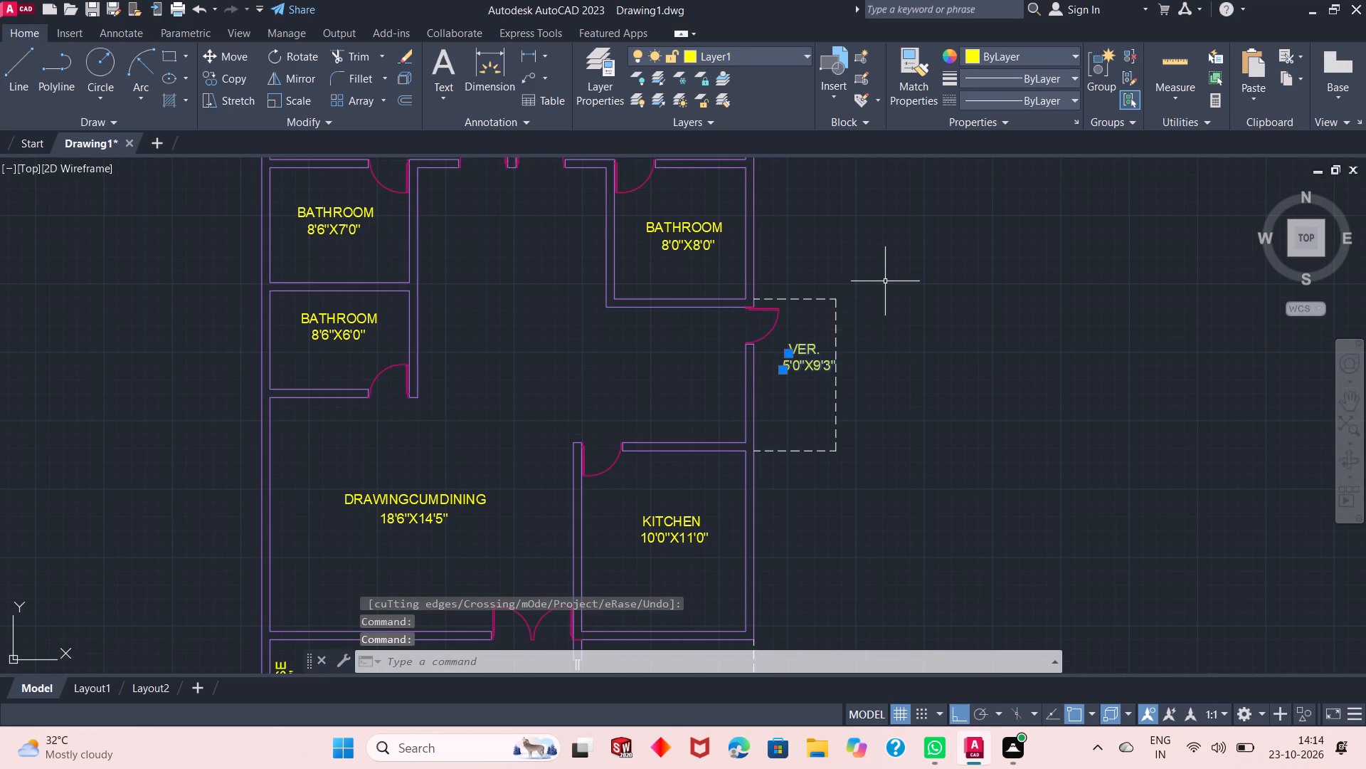
pyautogui.rightClick(891, 275)
pyautogui.click(937, 387)
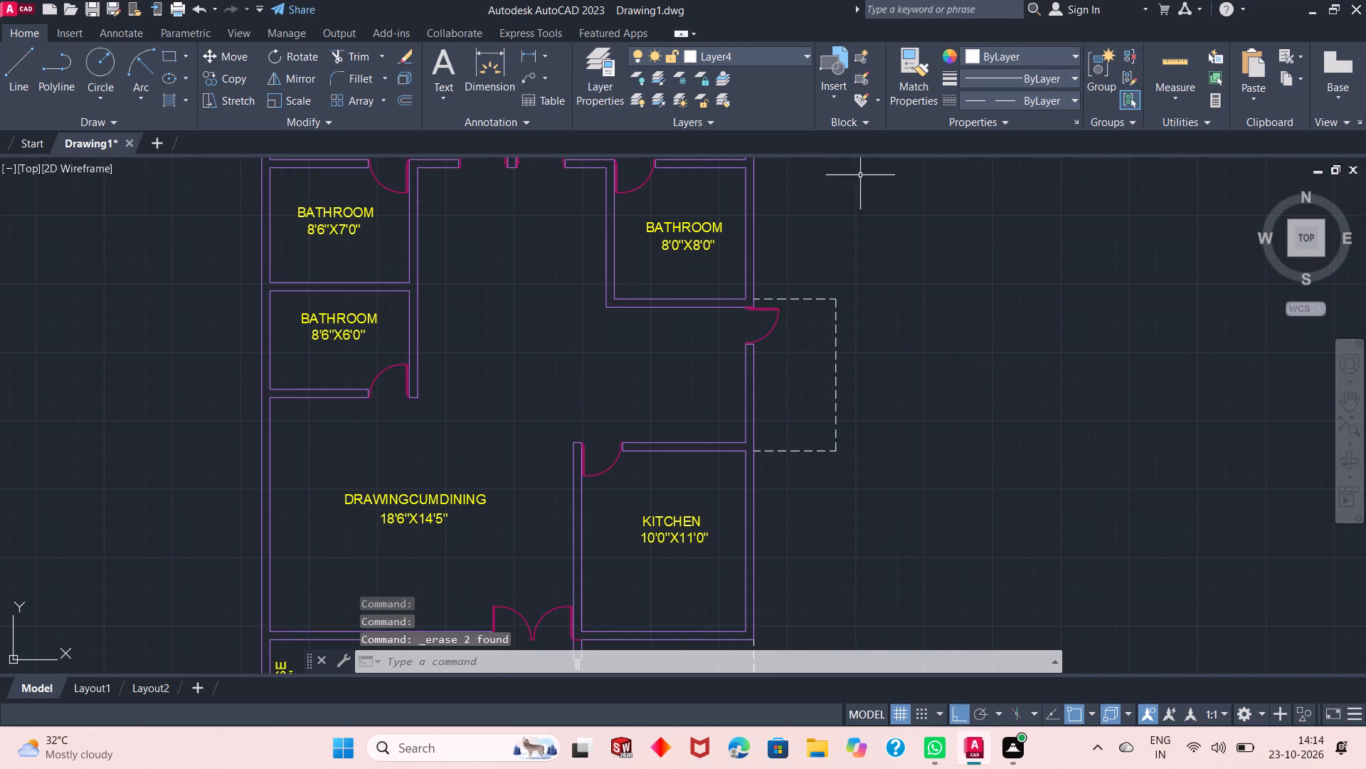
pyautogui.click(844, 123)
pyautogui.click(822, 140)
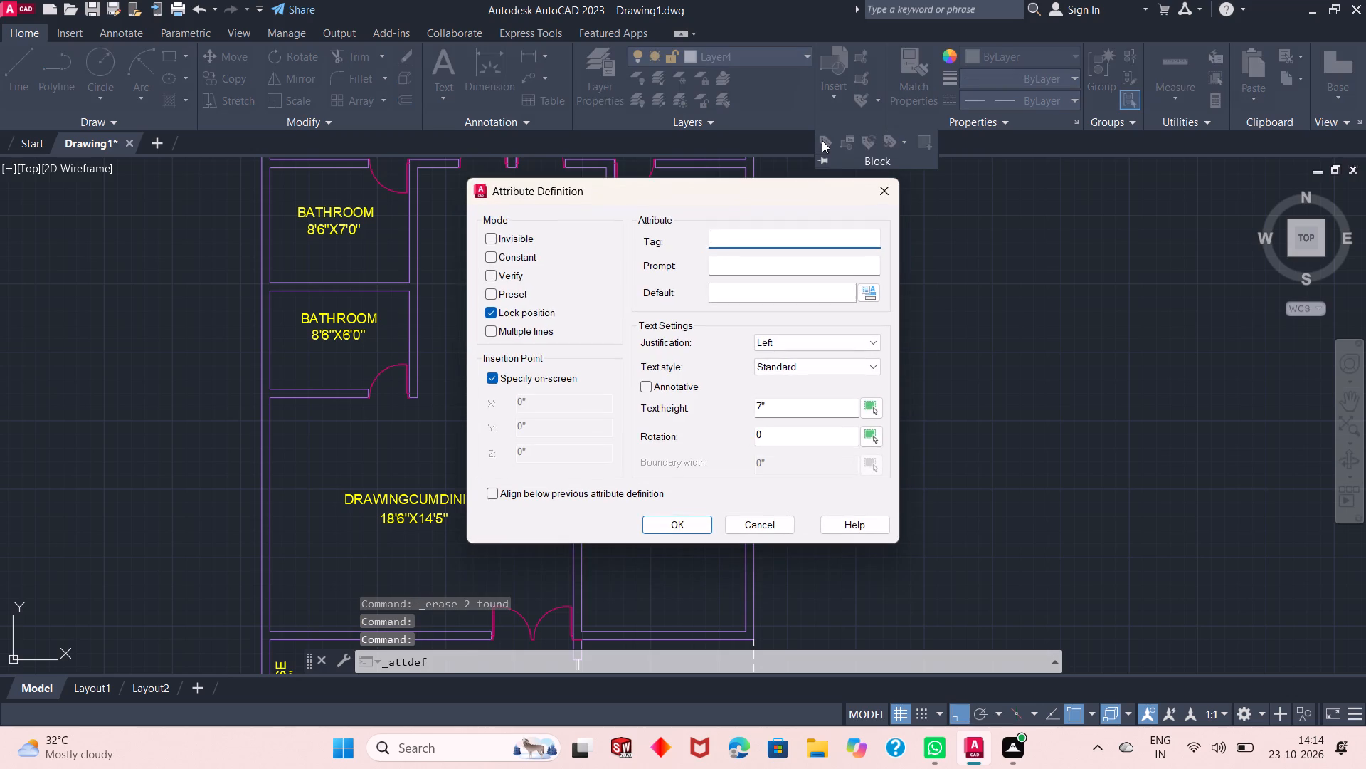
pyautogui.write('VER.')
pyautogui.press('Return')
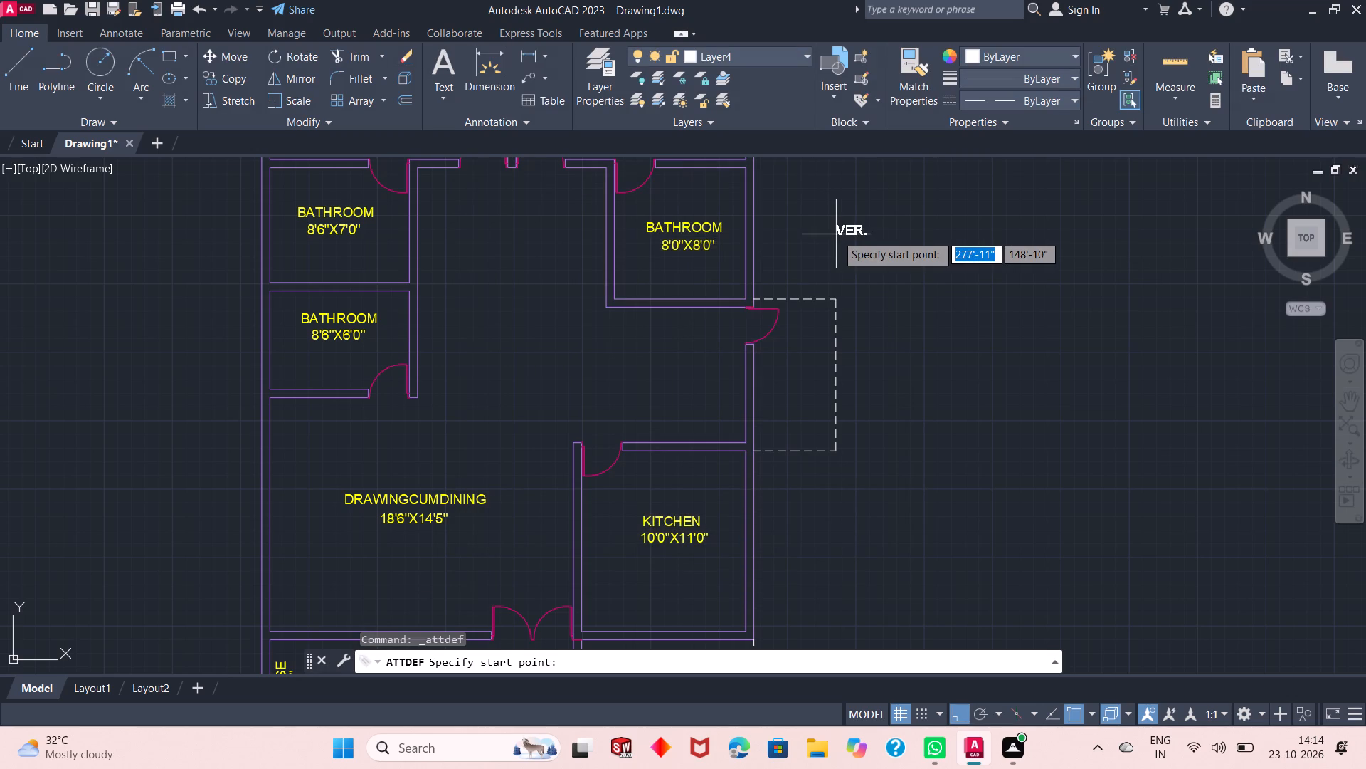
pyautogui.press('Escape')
# Make Layer1 current and place an attribute tag reading VER. in the middle of the verandah.
pyautogui.click(776, 58)
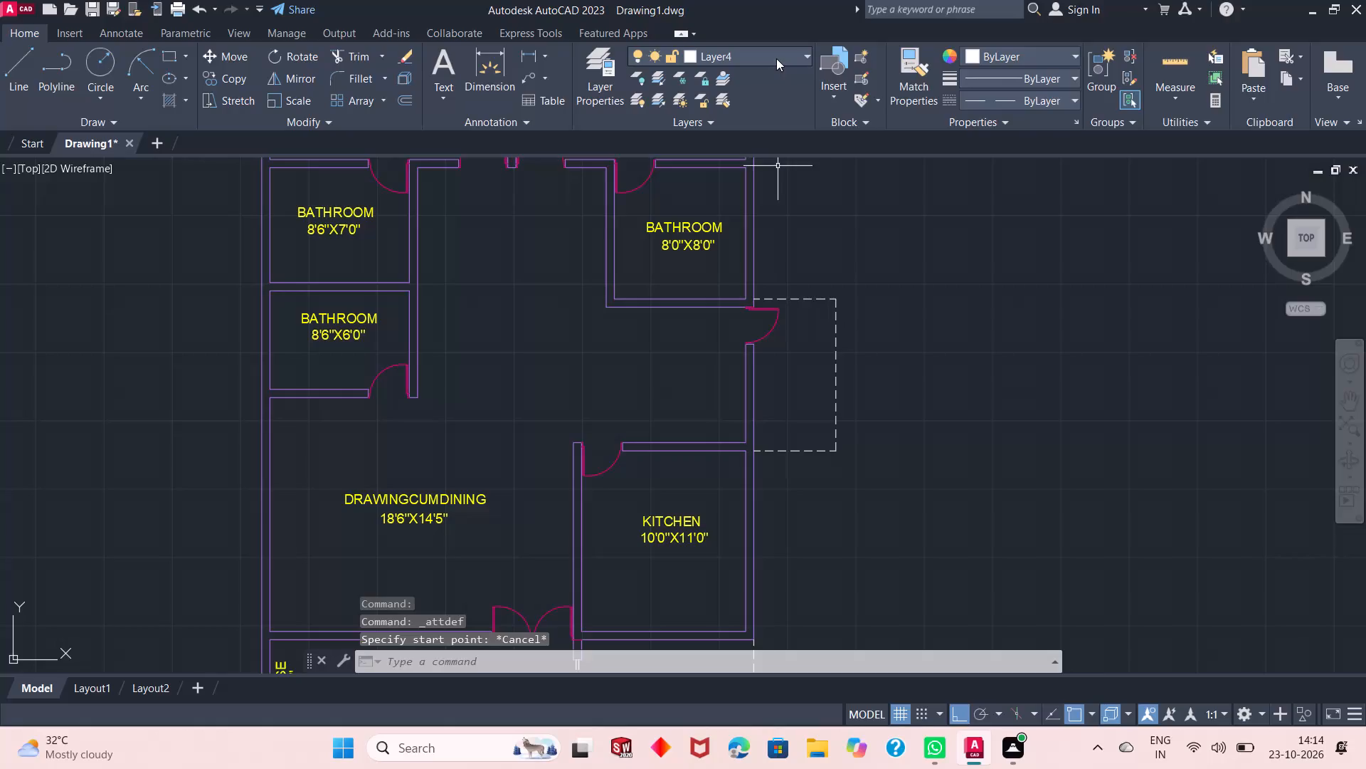
pyautogui.click(750, 105)
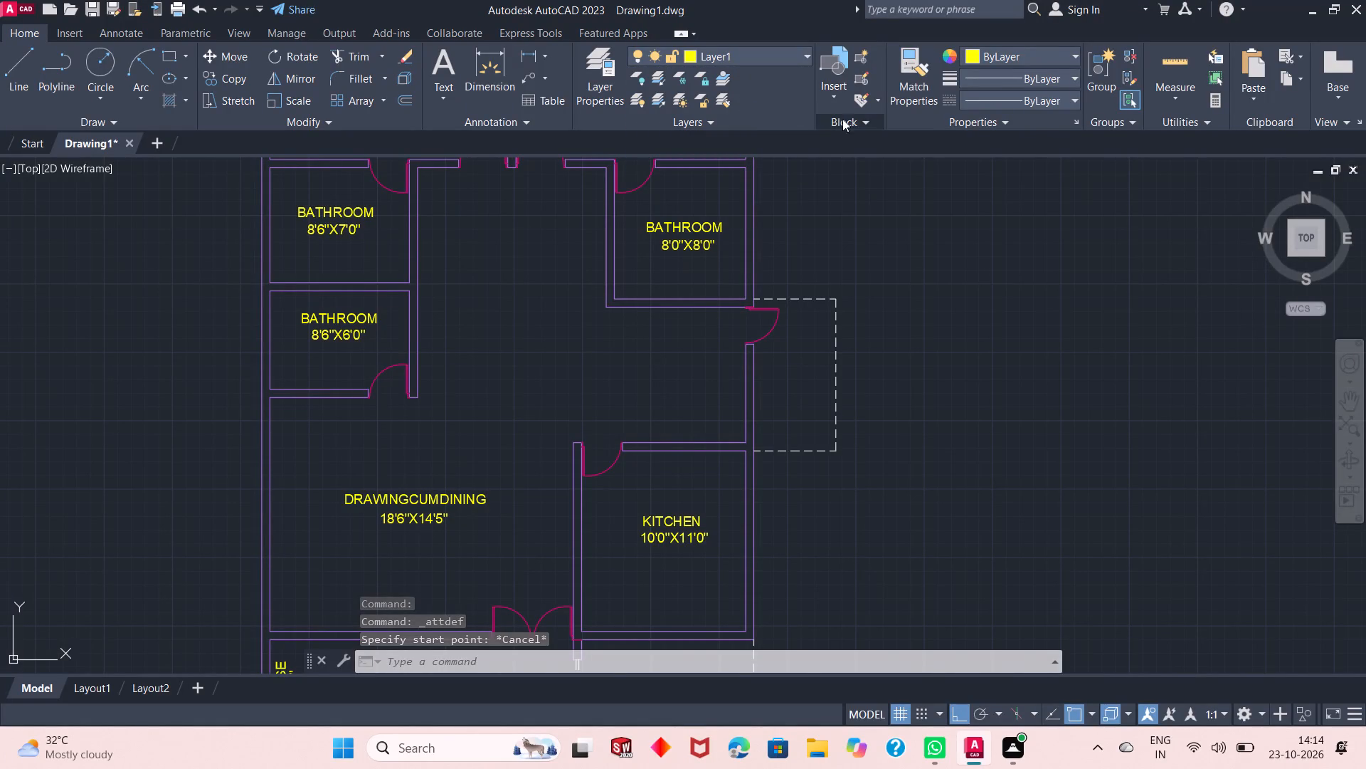
pyautogui.click(845, 119)
pyautogui.click(821, 132)
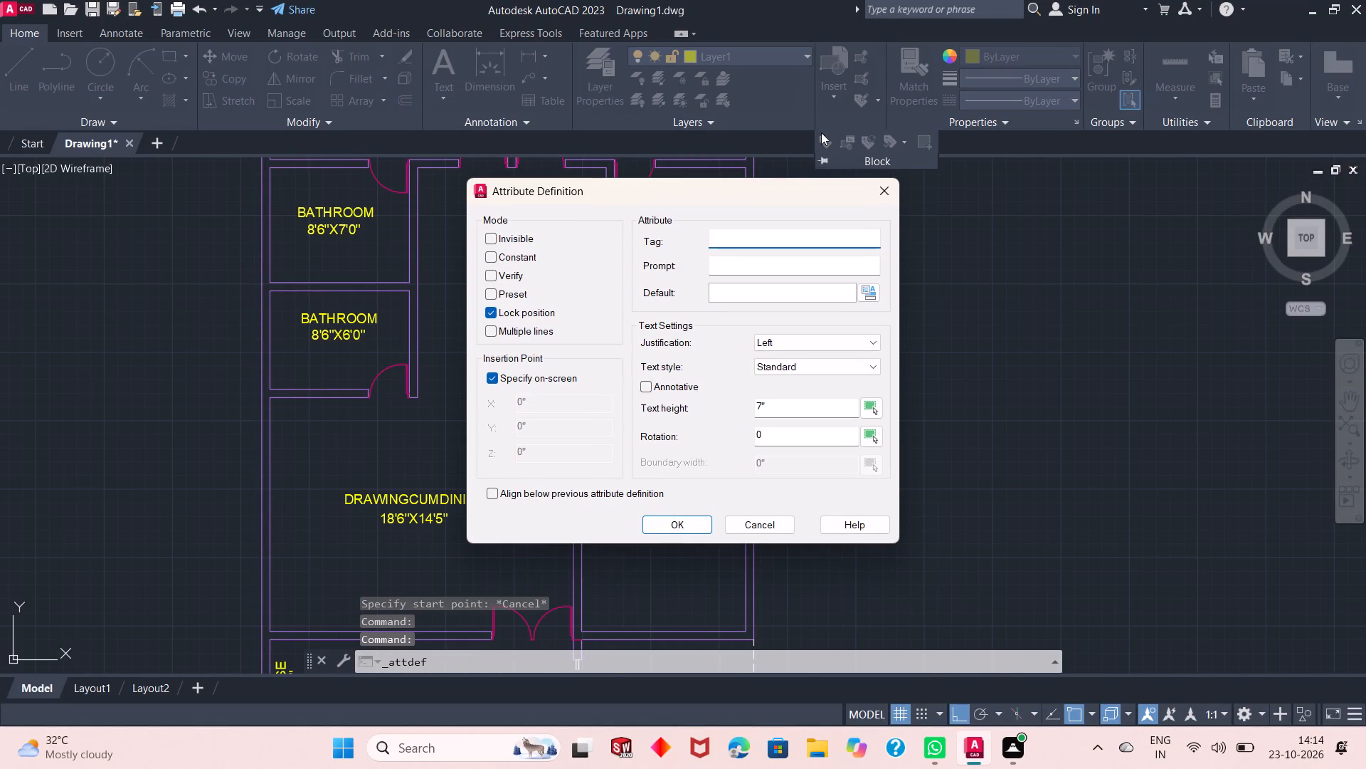
pyautogui.write('VER')
pyautogui.press('.')
pyautogui.press('Return')
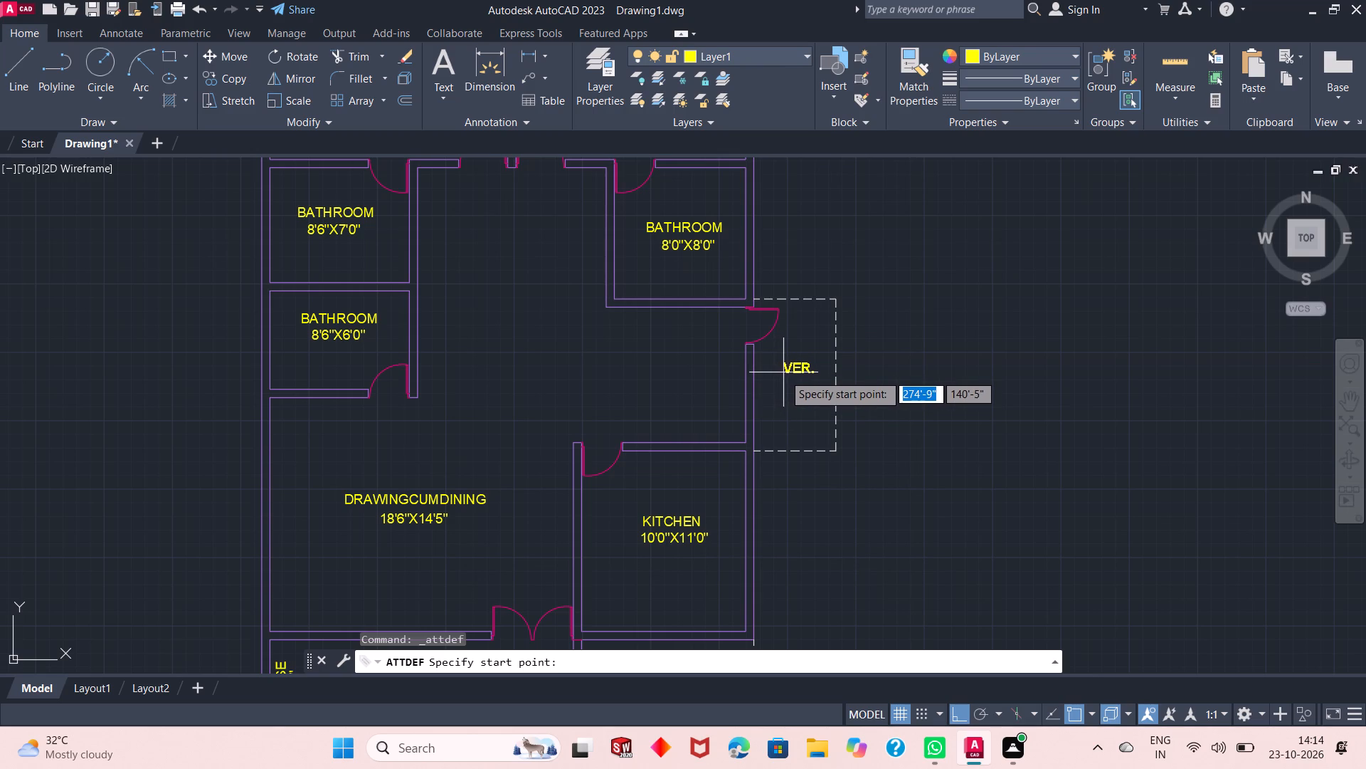
pyautogui.click(780, 377)
# Place a 5'0"X9'3" size tag directly below the VER. label with another attribute definition.
pyautogui.press('Return')
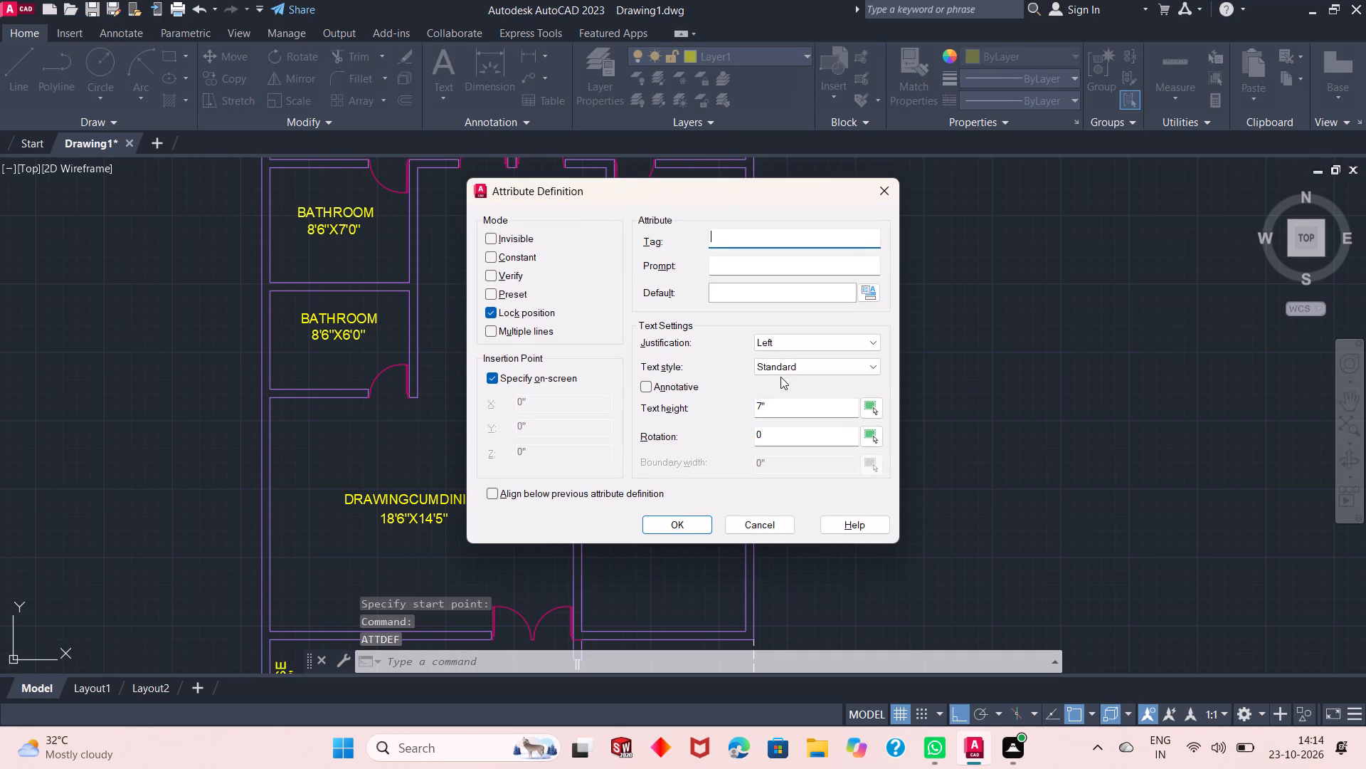
pyautogui.write('5\'0"X')
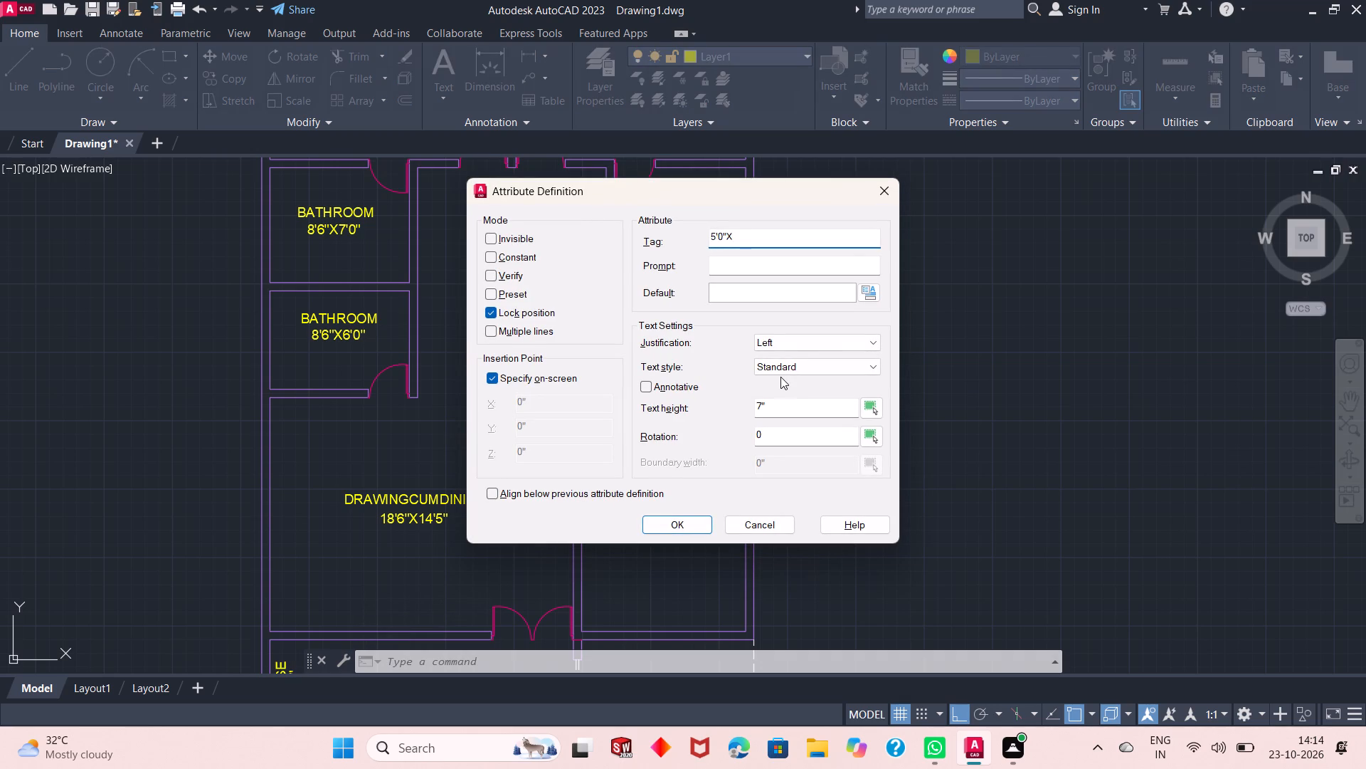
pyautogui.write('9\'3"')
pyautogui.press('Return')
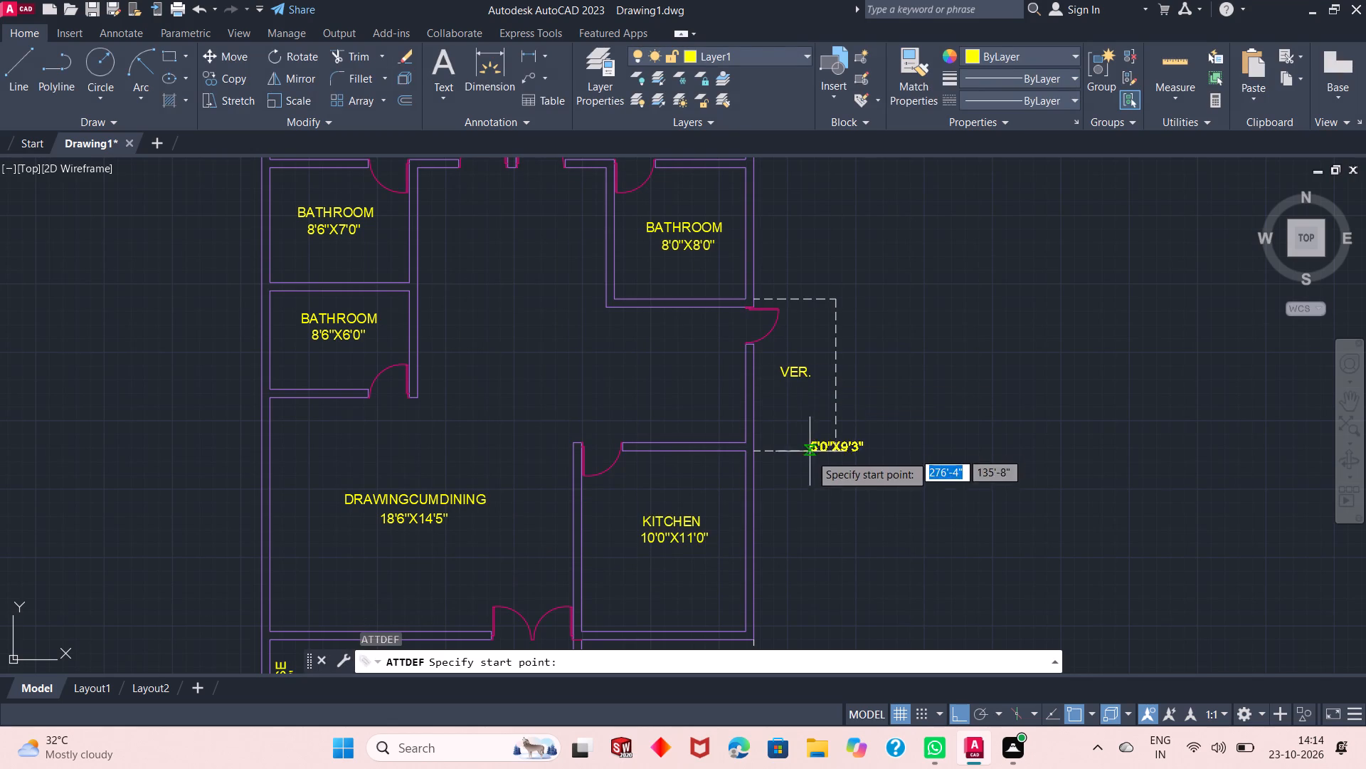
pyautogui.scroll(2, 771, 397)
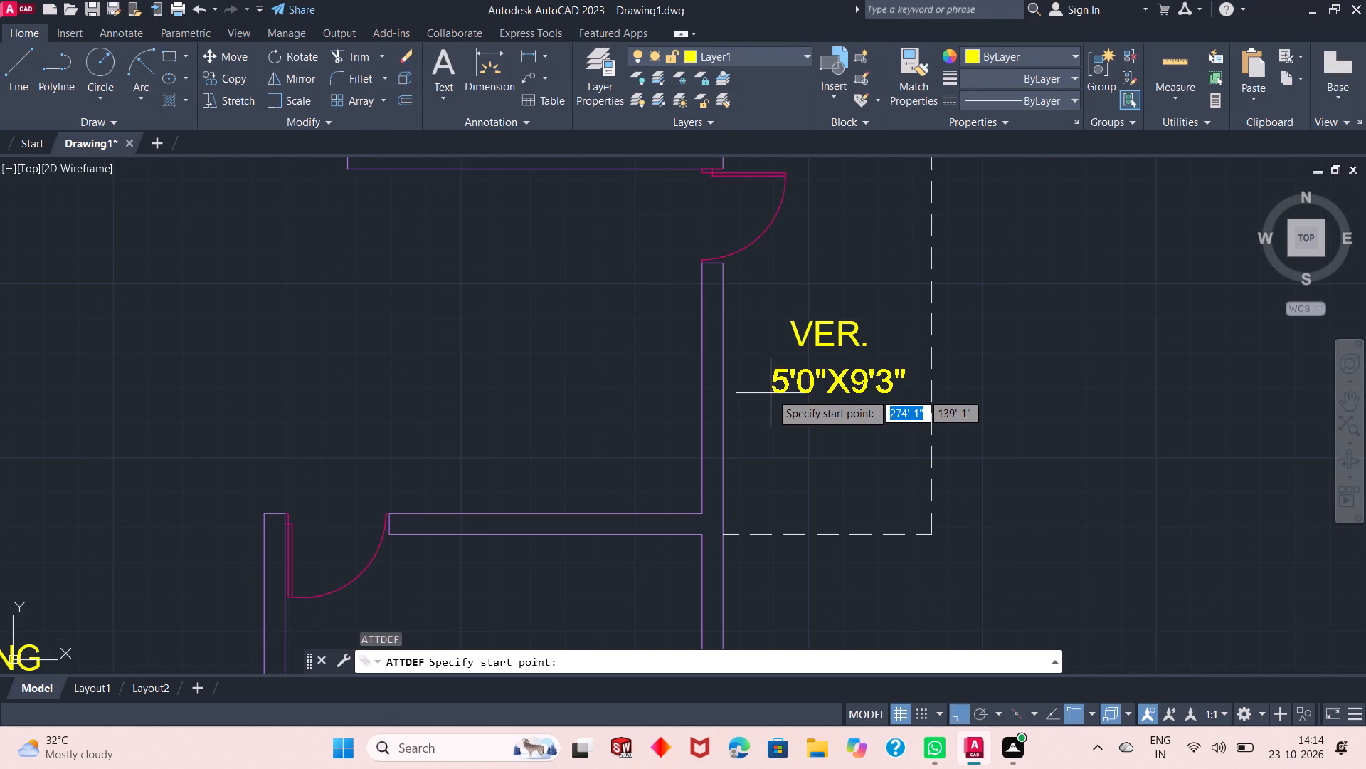
pyautogui.click(771, 393)
# Examine the whole floor plan, checking the verandah, kitchen, porch and bedroom areas and their labels.
pyautogui.scroll(-3, 816, 416)
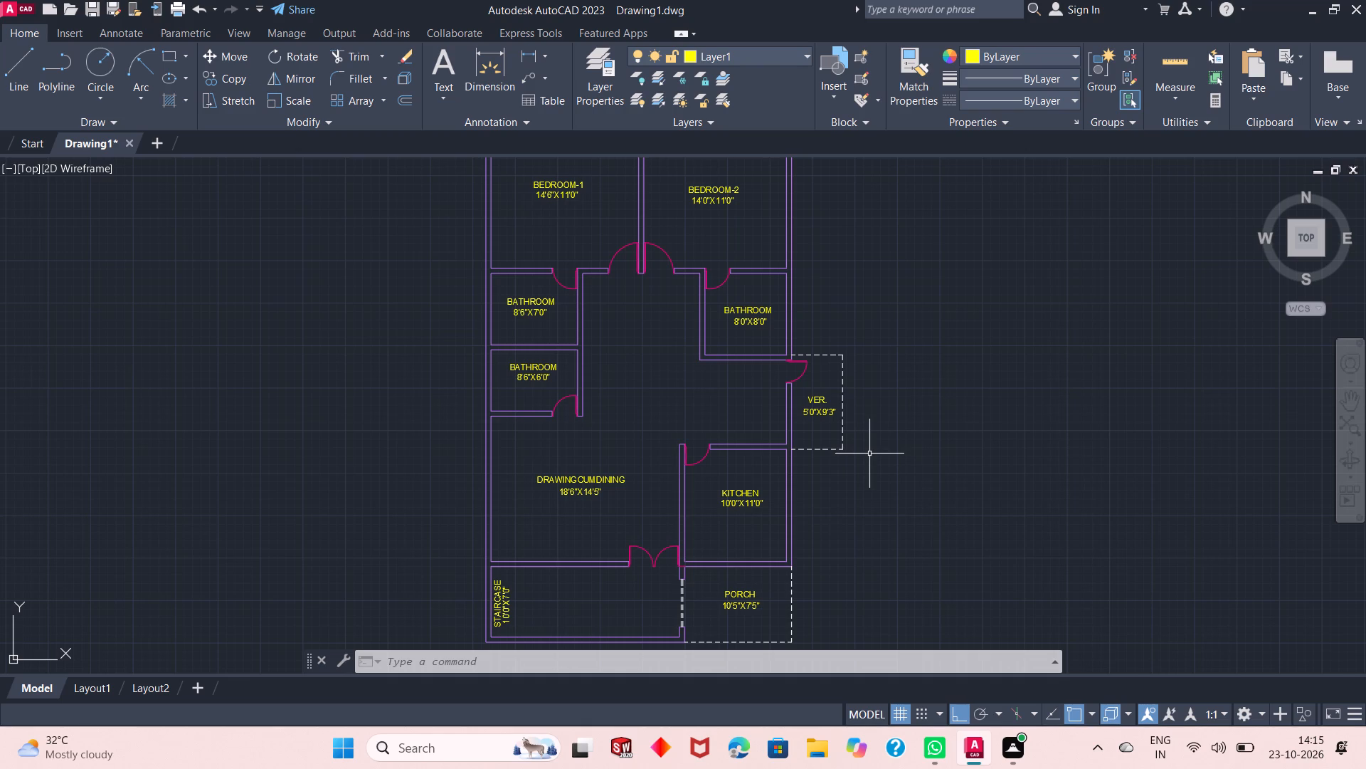
pyautogui.scroll(-1, 808, 389)
pyautogui.scroll(4, 808, 388)
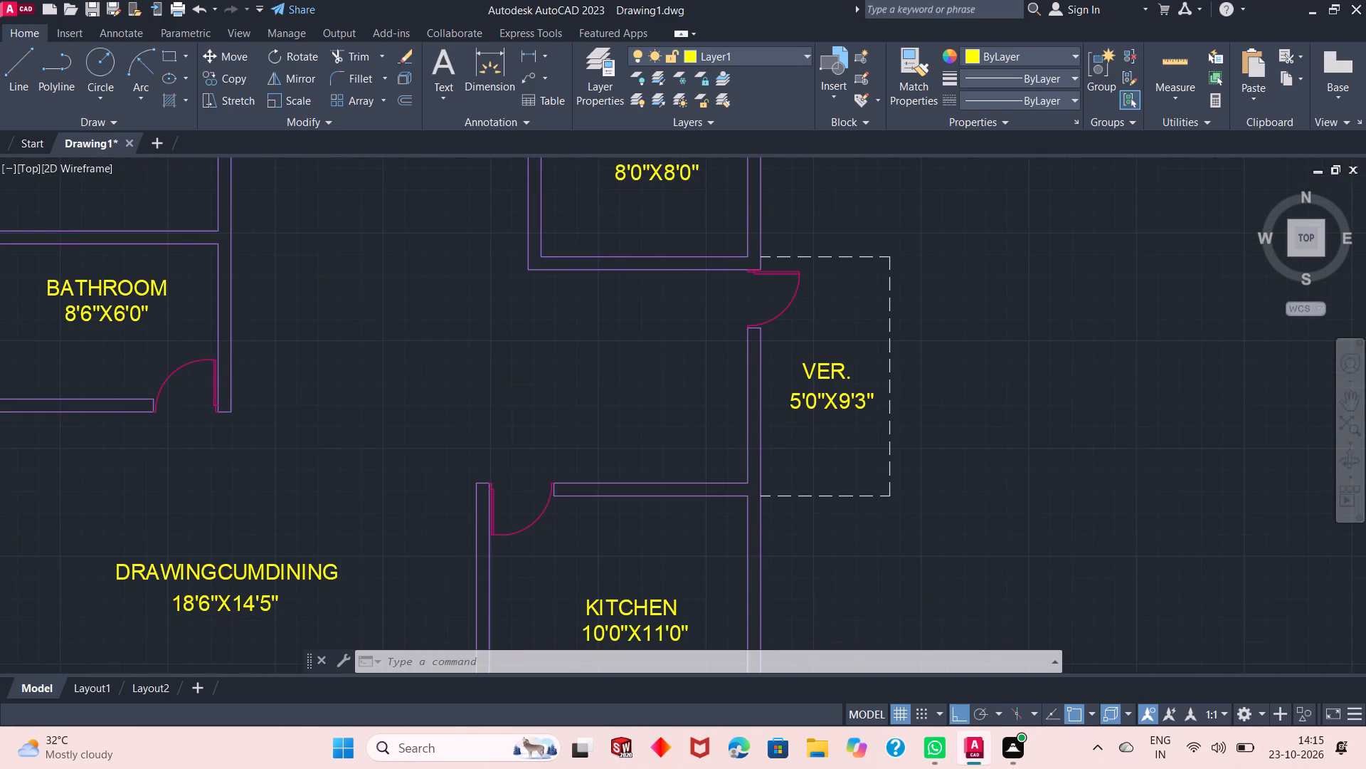
pyautogui.scroll(-3, 820, 379)
pyautogui.scroll(1, 748, 477)
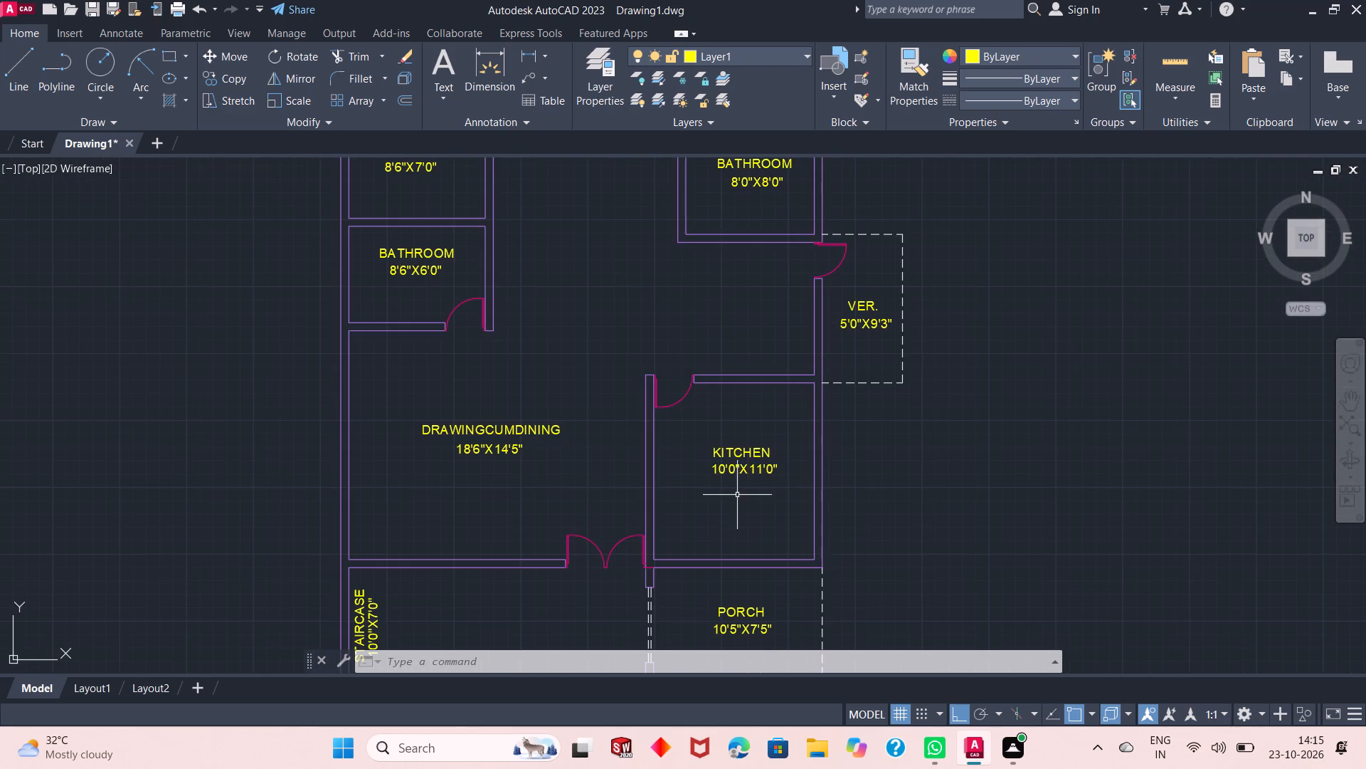
pyautogui.scroll(-2, 743, 458)
pyautogui.scroll(2, 738, 518)
pyautogui.scroll(-1, 739, 520)
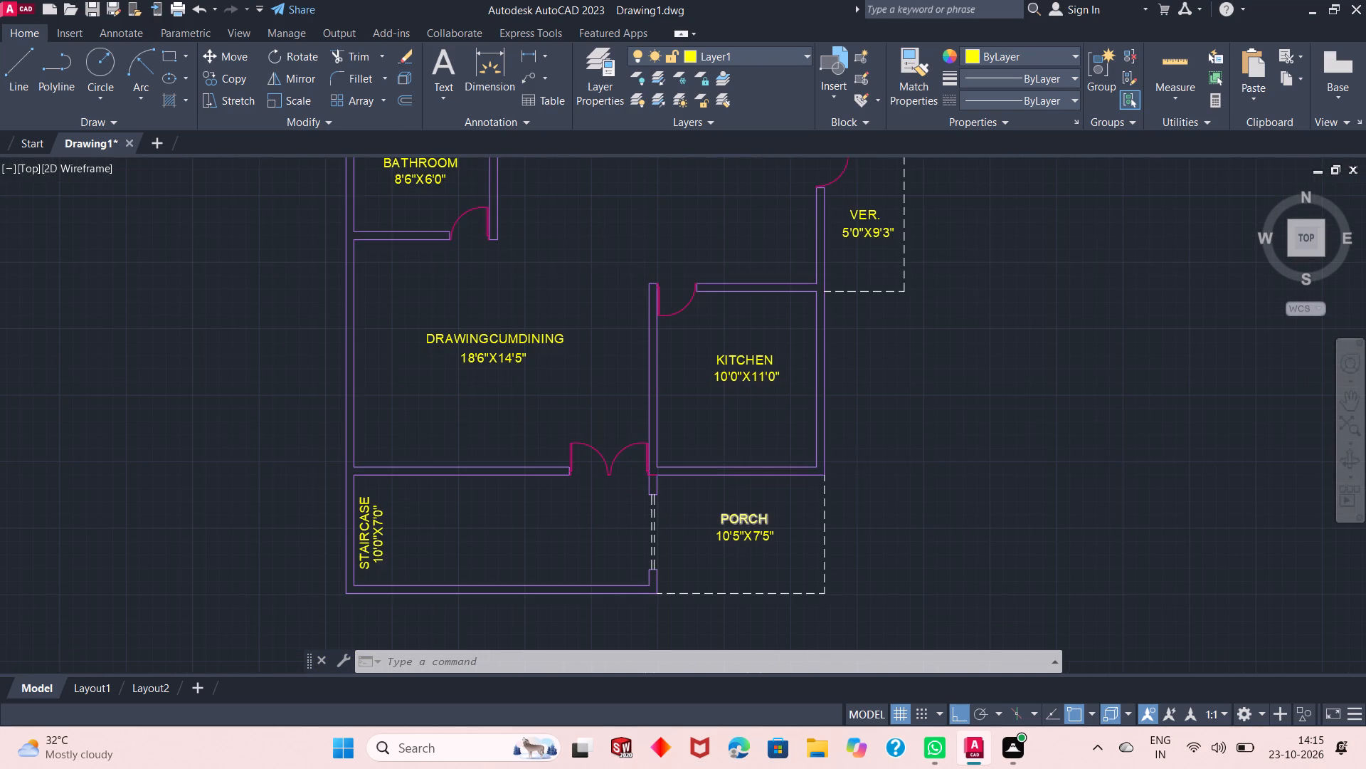
pyautogui.scroll(-2, 636, 413)
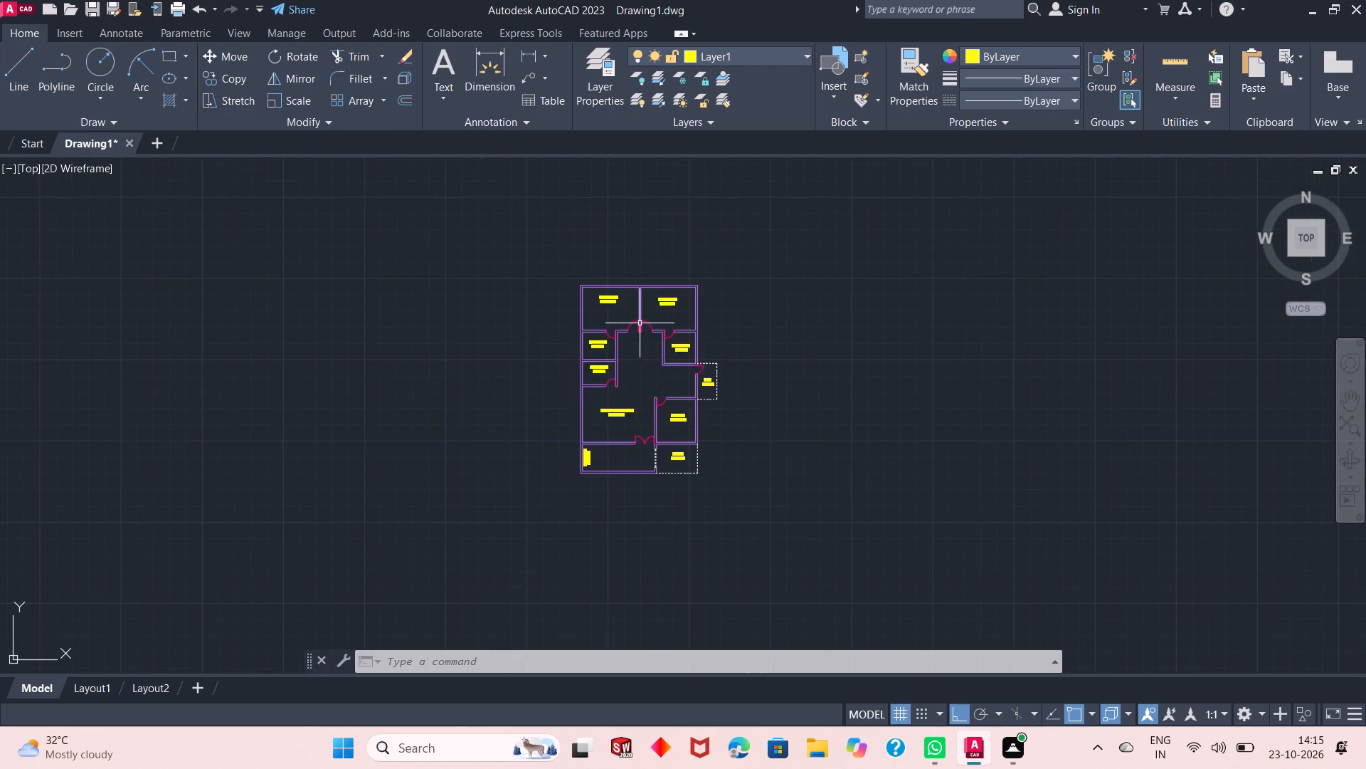
pyautogui.scroll(2, 640, 315)
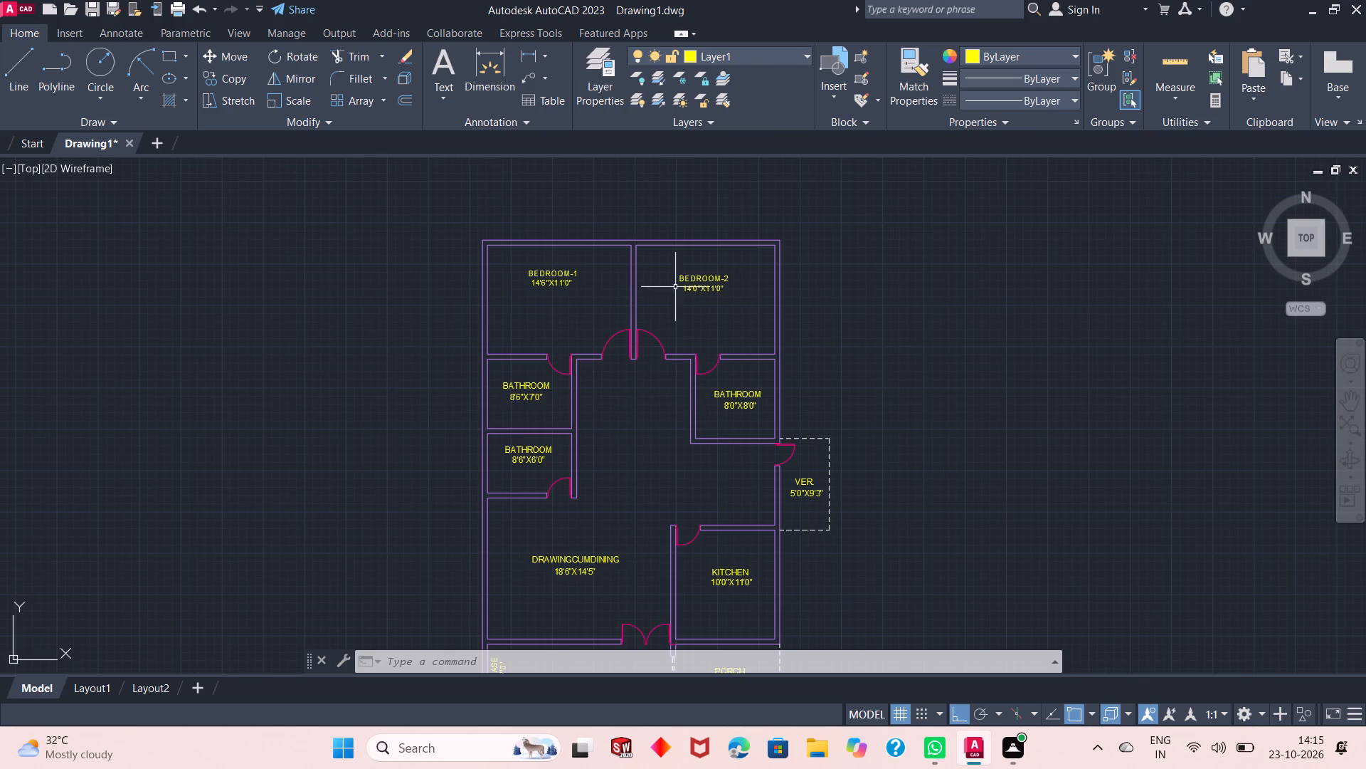
pyautogui.scroll(-1, 655, 276)
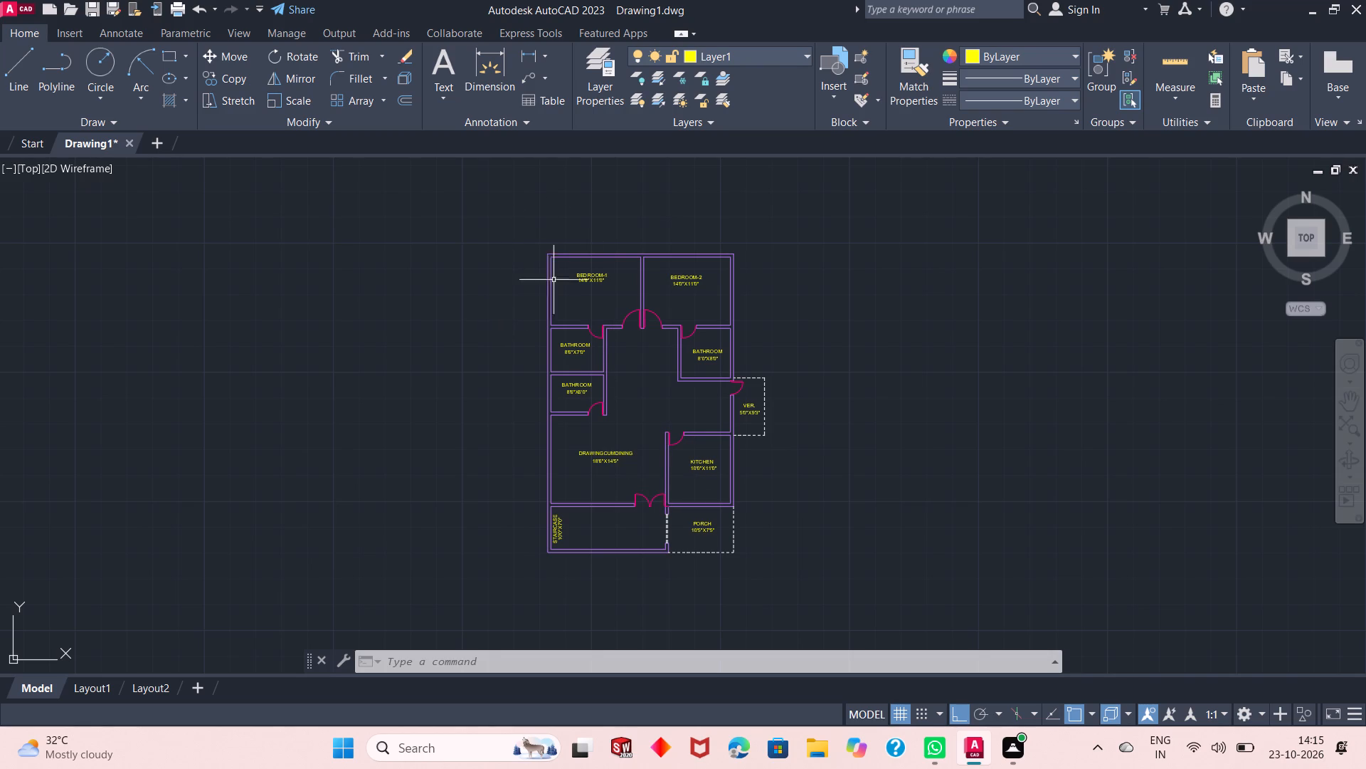
# On layer 0, draw a short line across the west wall's thickness from BEDROOM-1's inner north-west corner to the outer wall face.
pyautogui.click(764, 51)
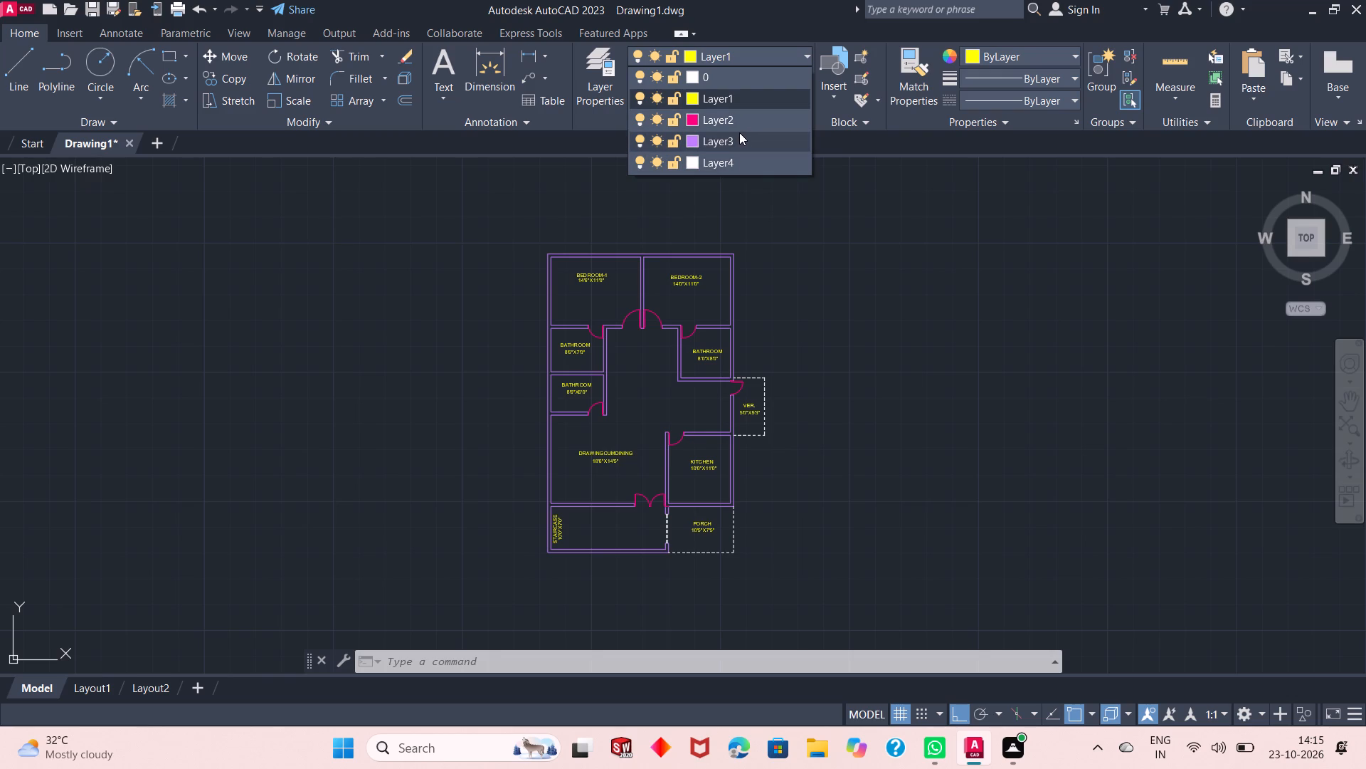
pyautogui.click(742, 77)
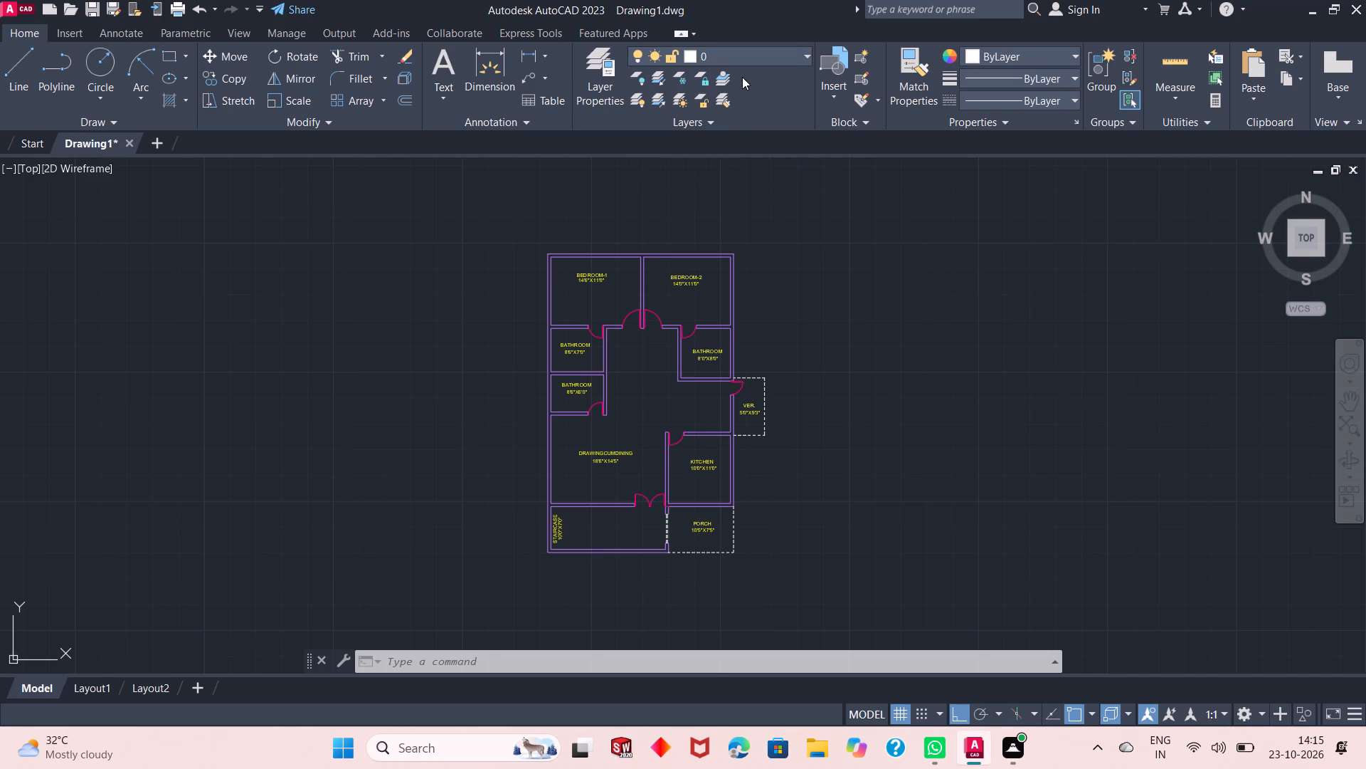
pyautogui.scroll(2, 597, 299)
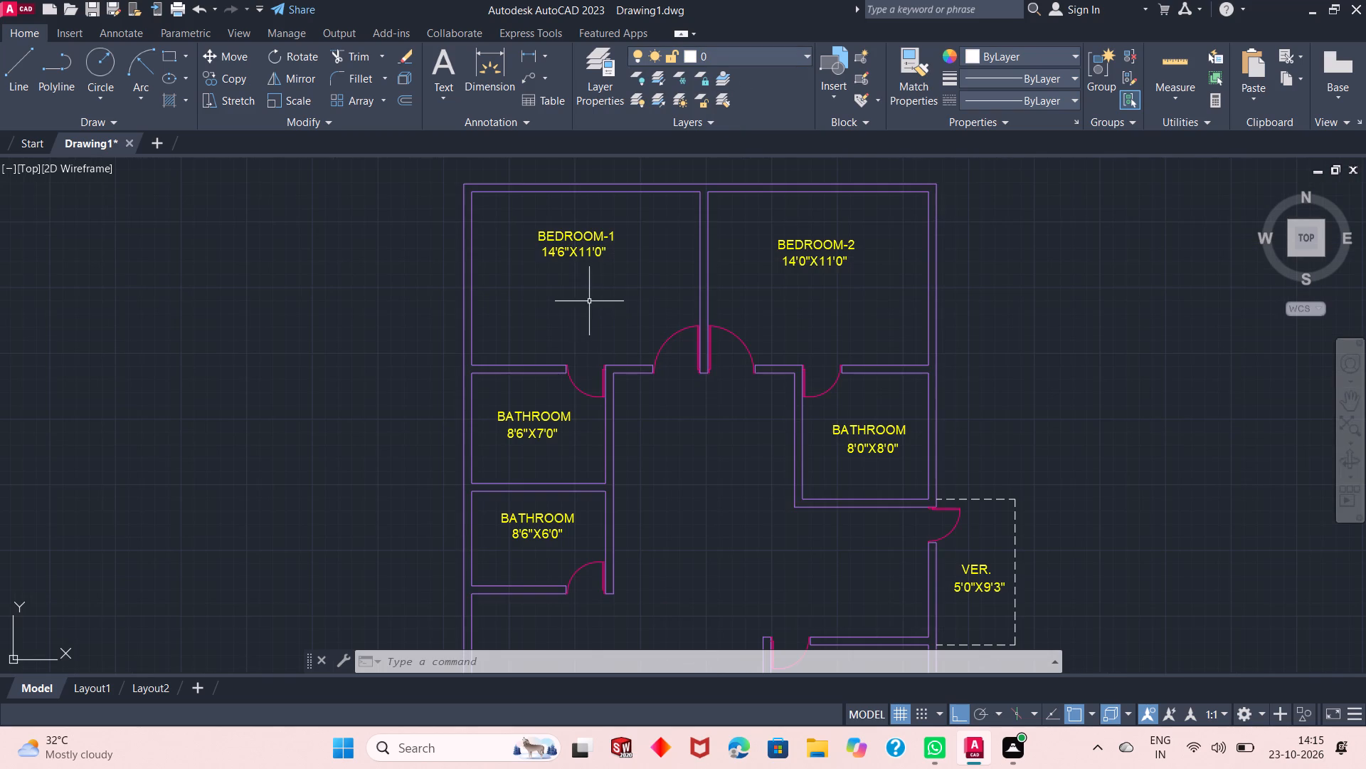
pyautogui.click(12, 75)
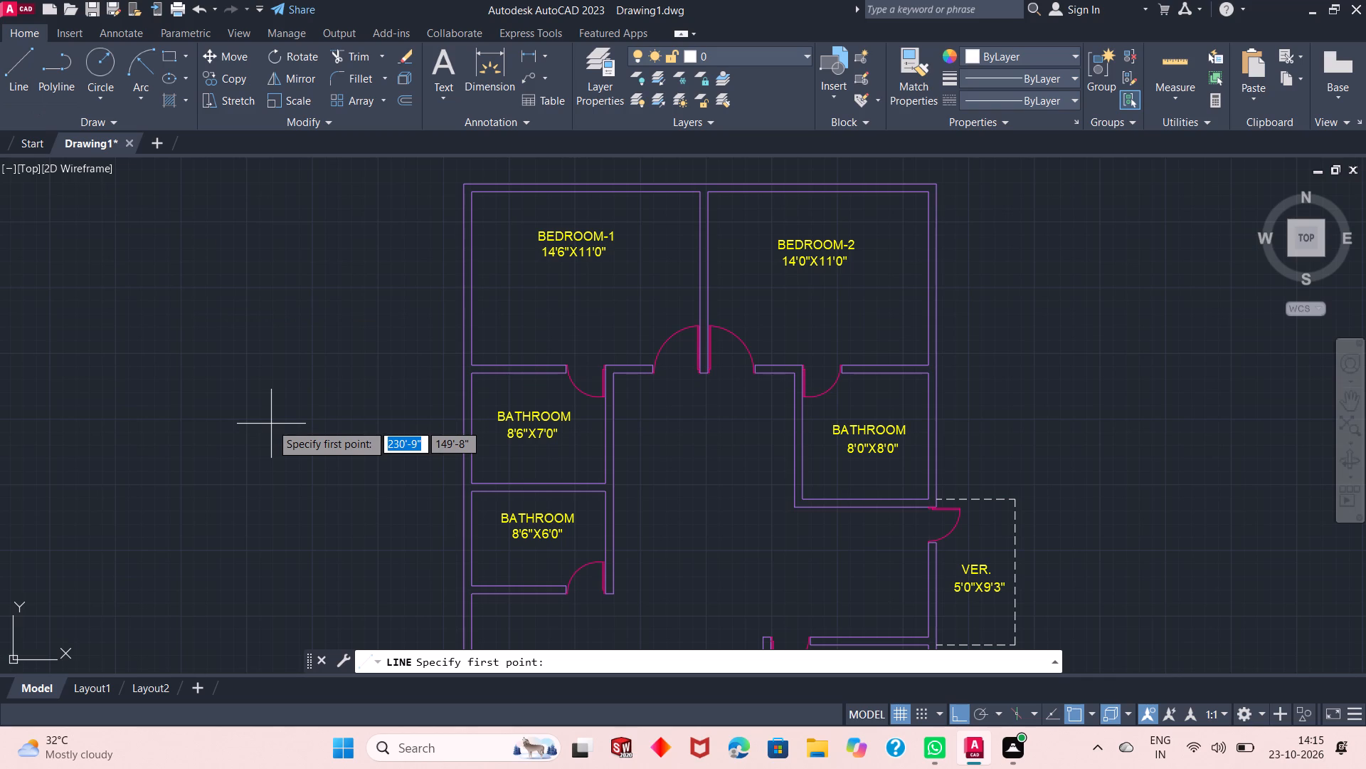
pyautogui.scroll(1, 351, 246)
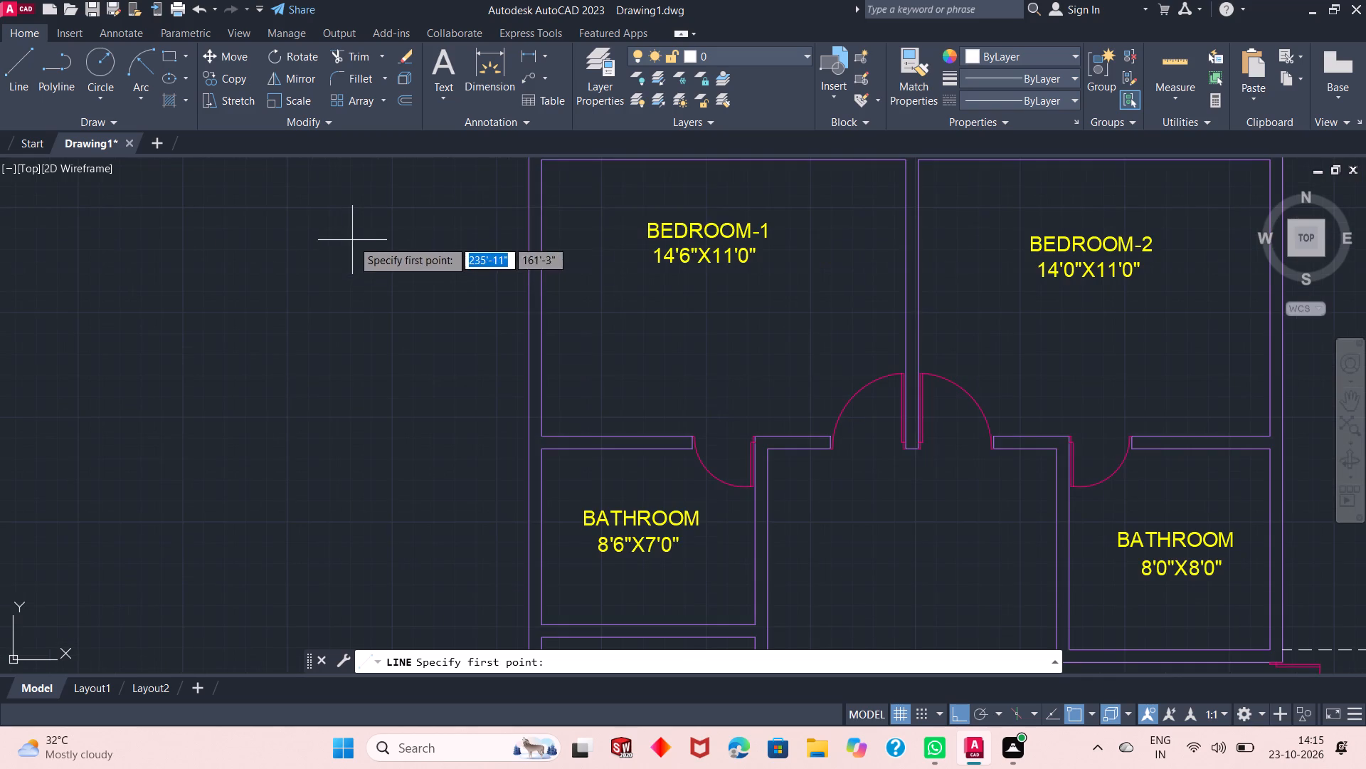
pyautogui.scroll(-1, 528, 292)
pyautogui.scroll(1, 538, 214)
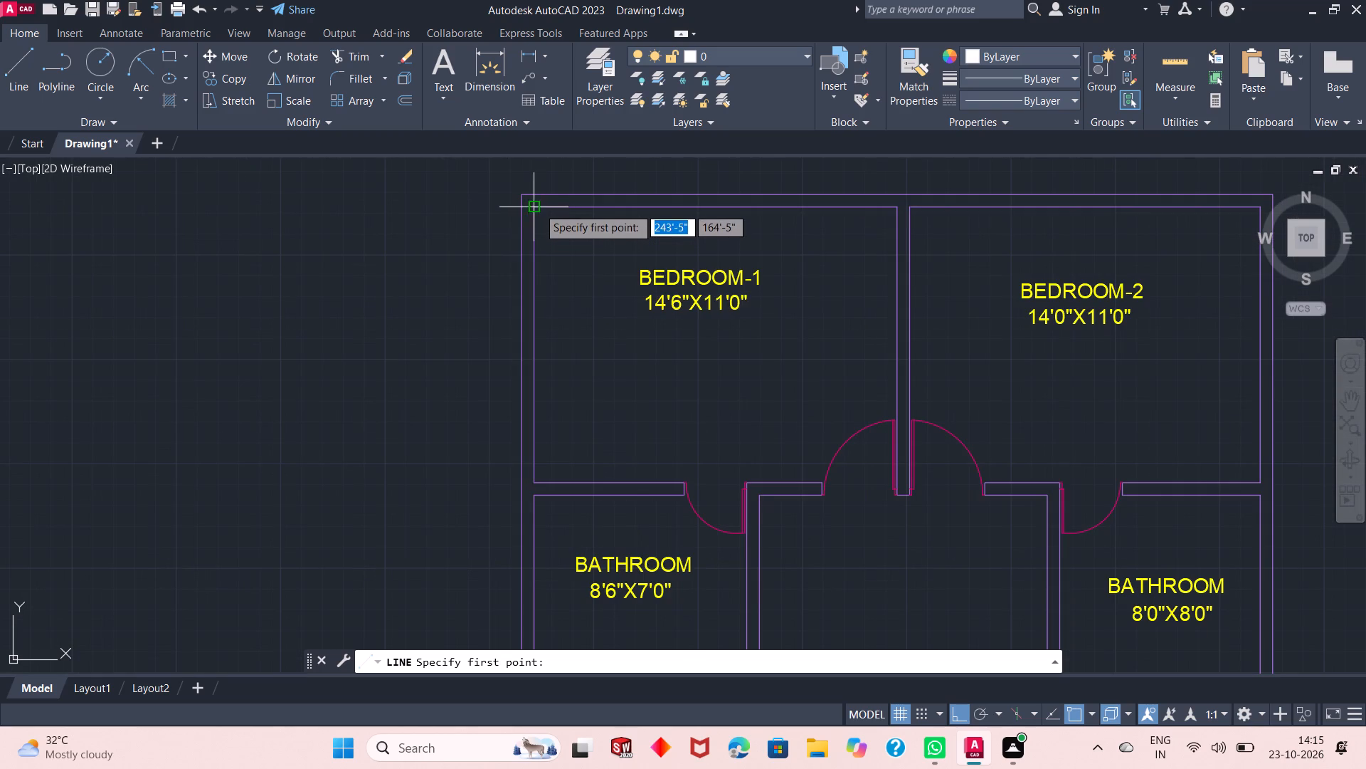
pyautogui.click(538, 207)
pyautogui.click(521, 210)
pyautogui.rightClick(341, 209)
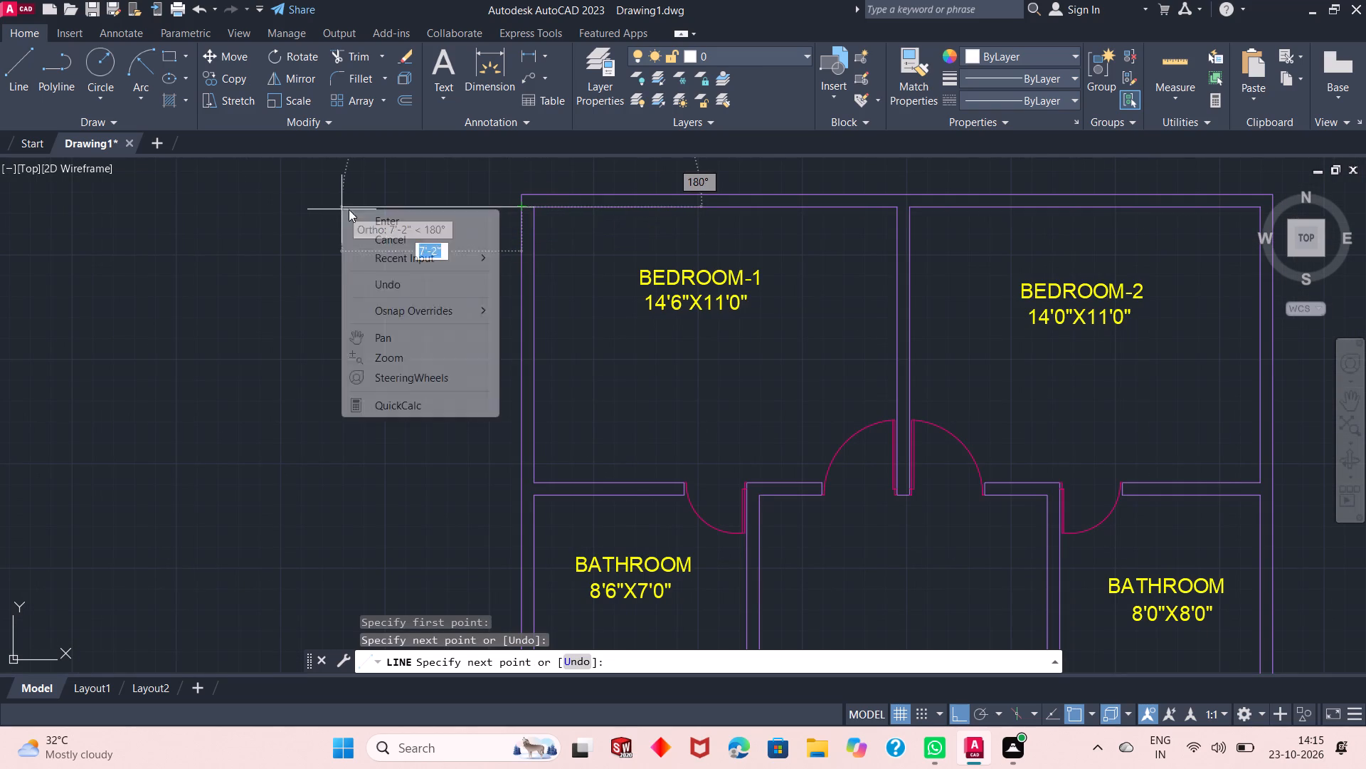
pyautogui.click(428, 214)
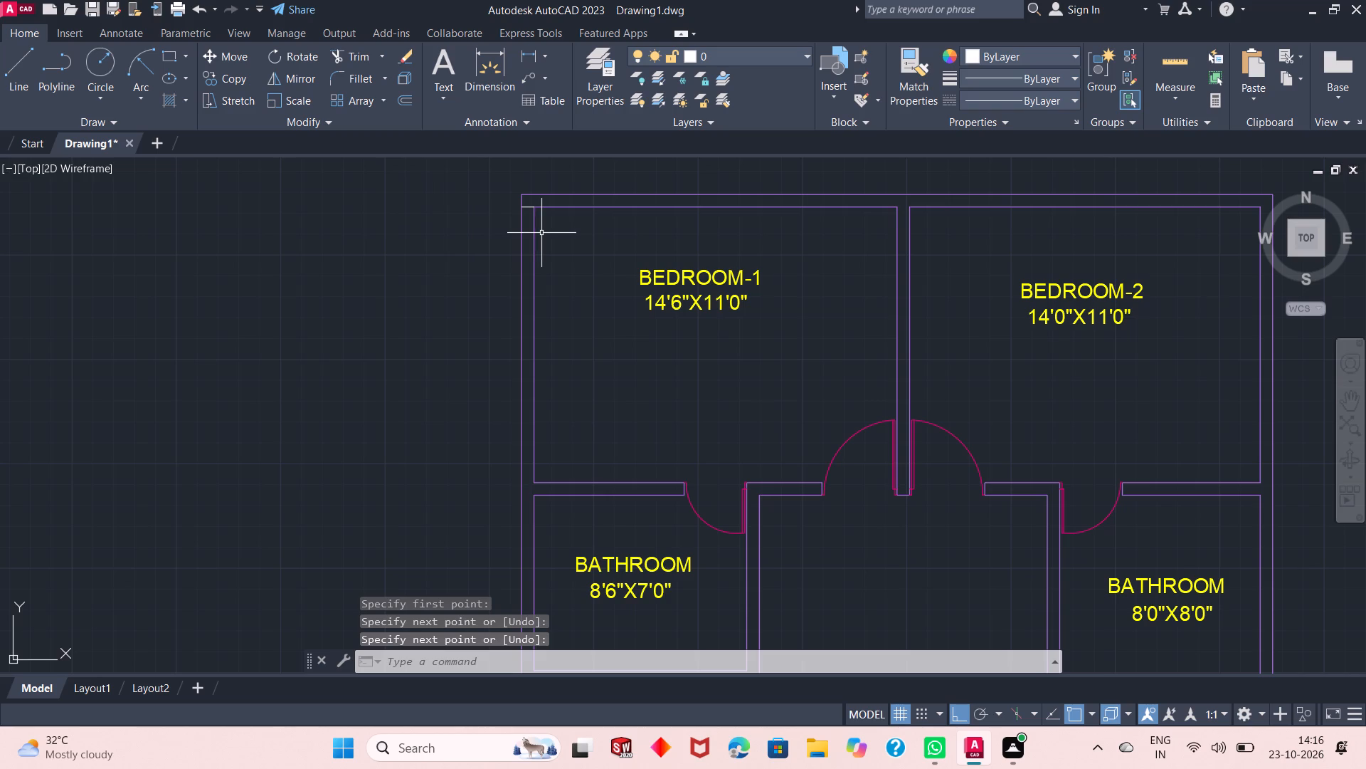
# Offset the short line across BEDROOM-1's west wall 4'10" to the south using the Through option.
pyautogui.click(406, 104)
pyautogui.rightClick(358, 216)
pyautogui.click(403, 233)
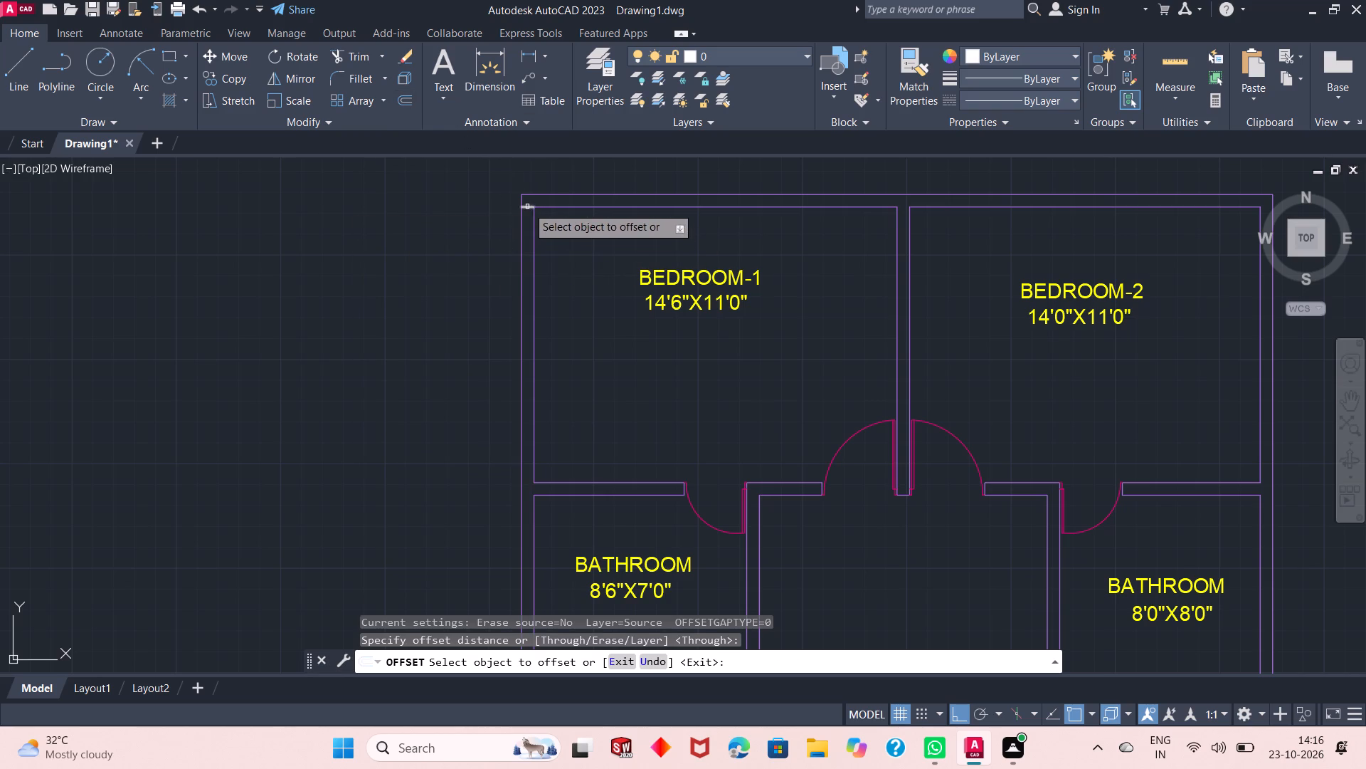
pyautogui.click(526, 206)
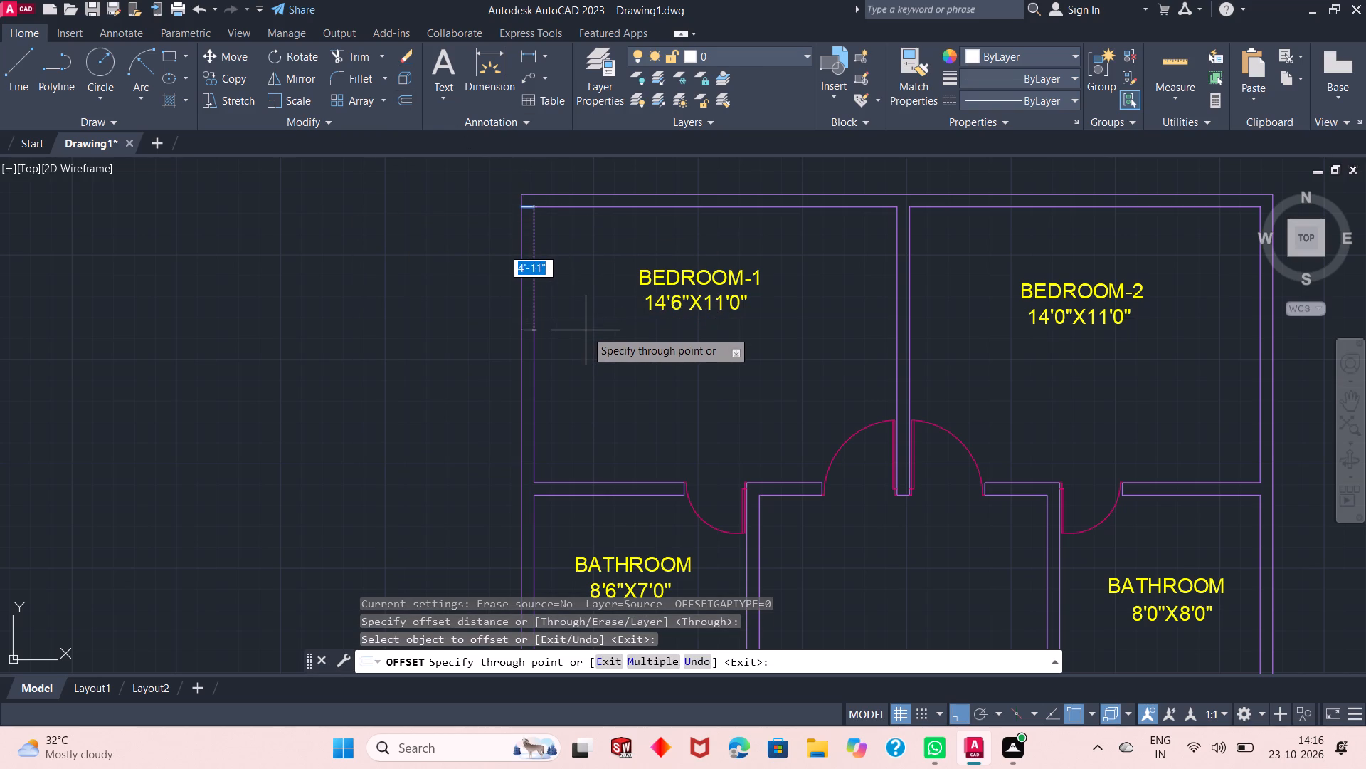
pyautogui.write("4'")
pyautogui.write('10"')
pyautogui.press('Return')
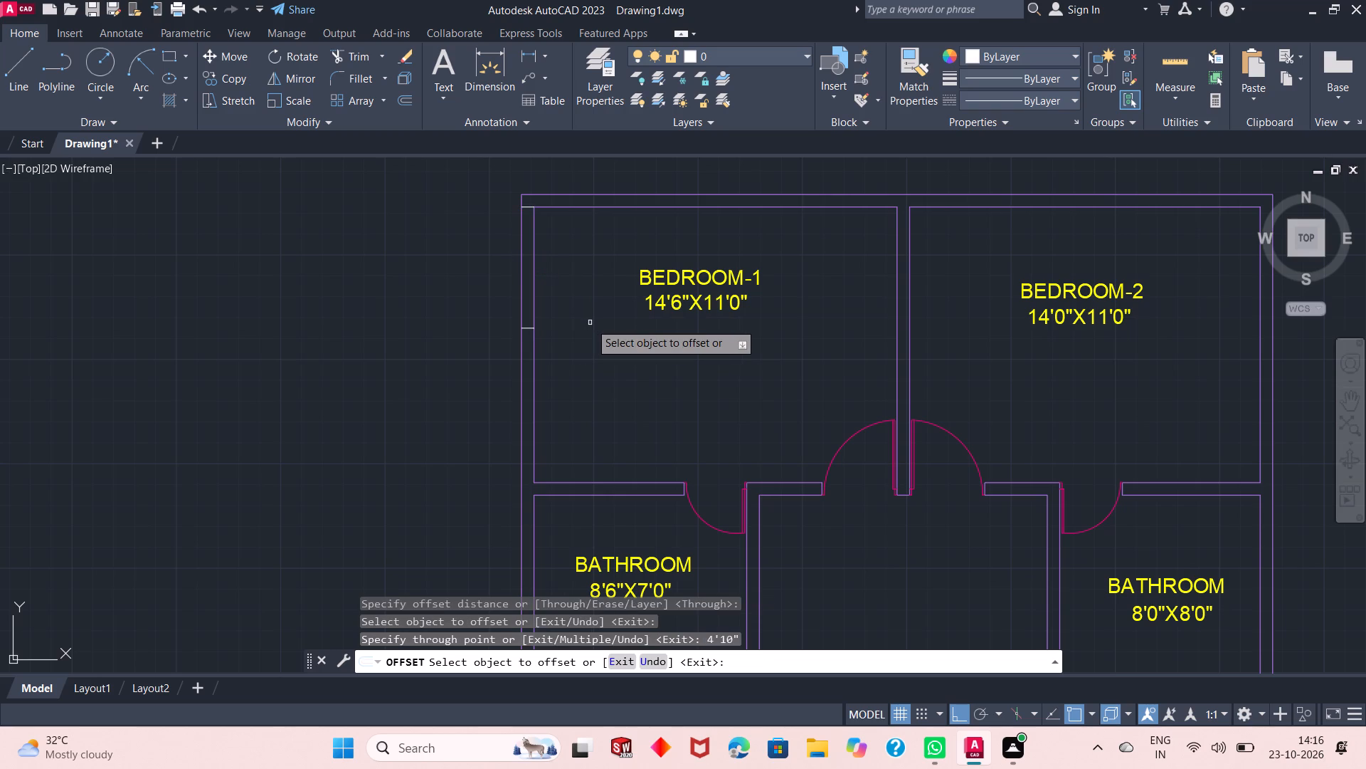
pyautogui.rightClick(590, 323)
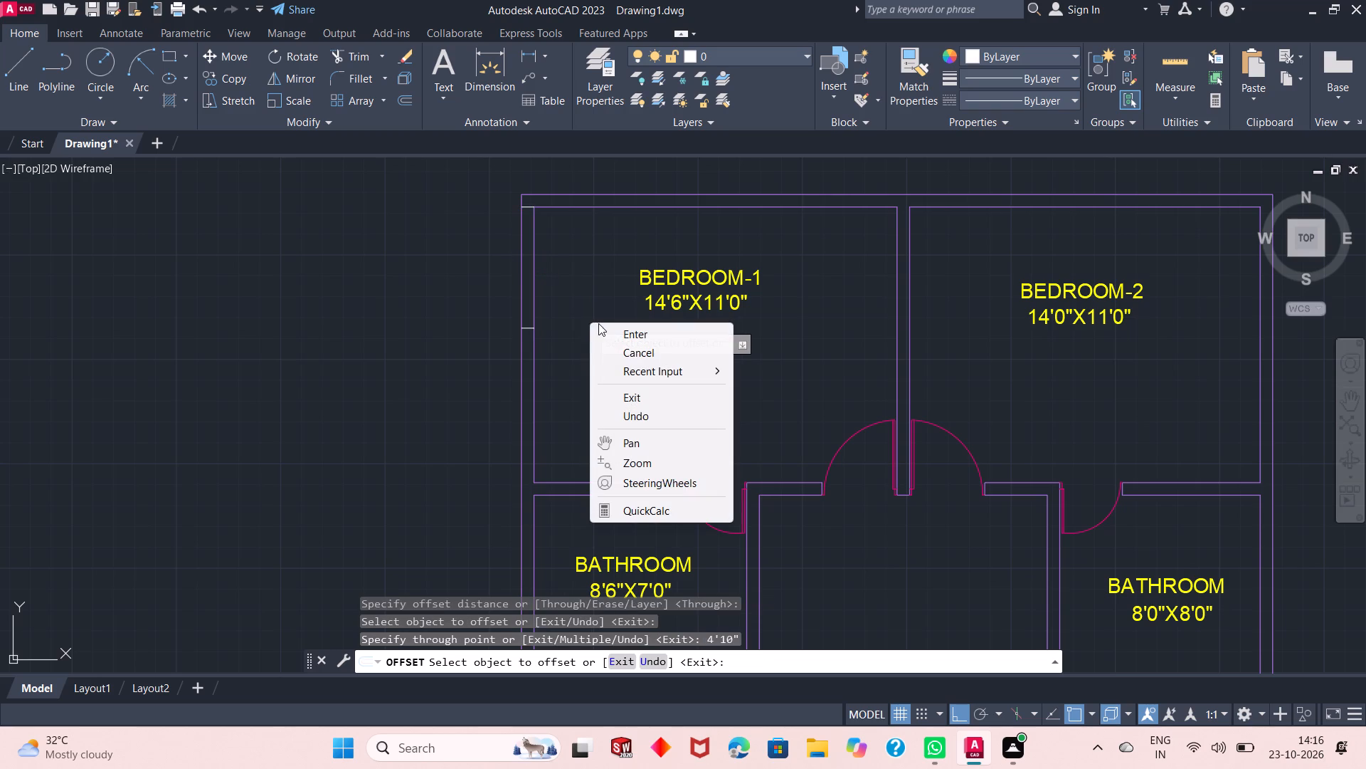
pyautogui.click(605, 328)
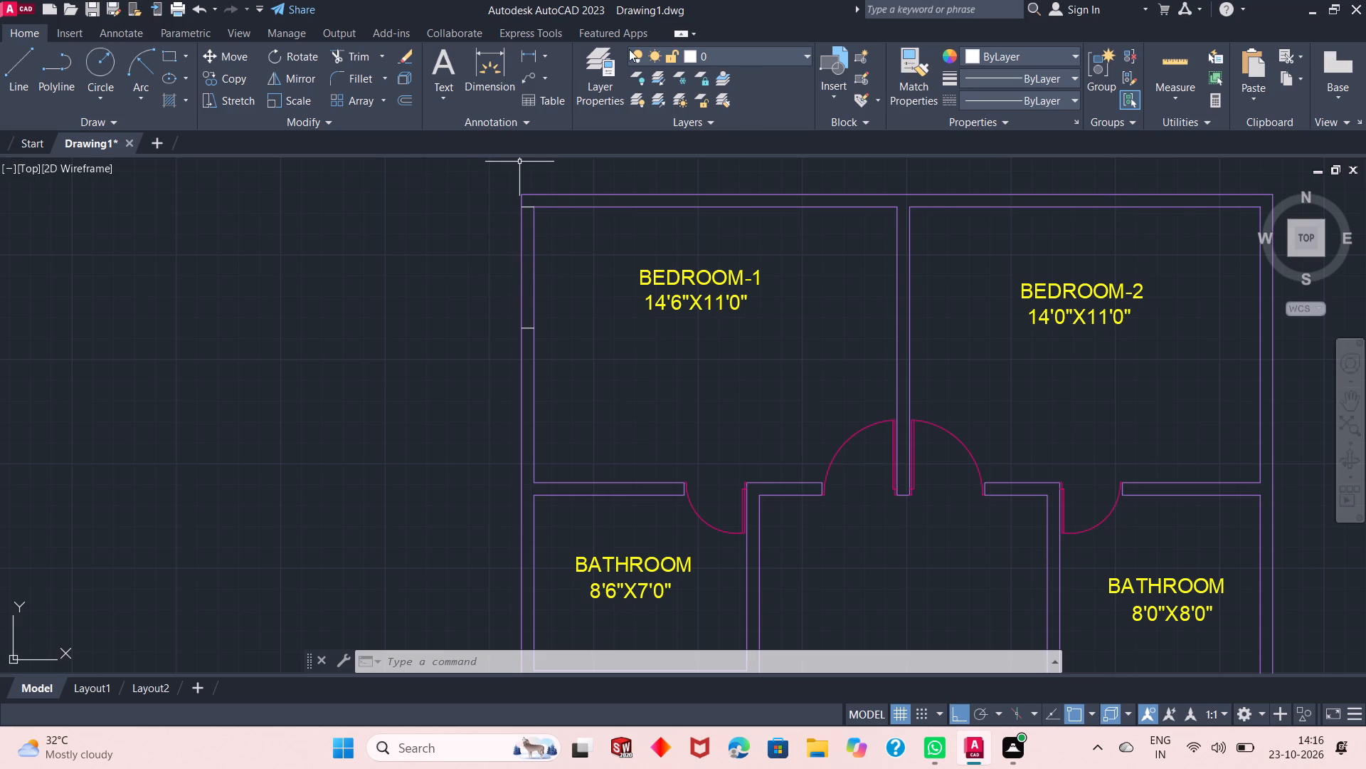
pyautogui.scroll(-1, 424, 220)
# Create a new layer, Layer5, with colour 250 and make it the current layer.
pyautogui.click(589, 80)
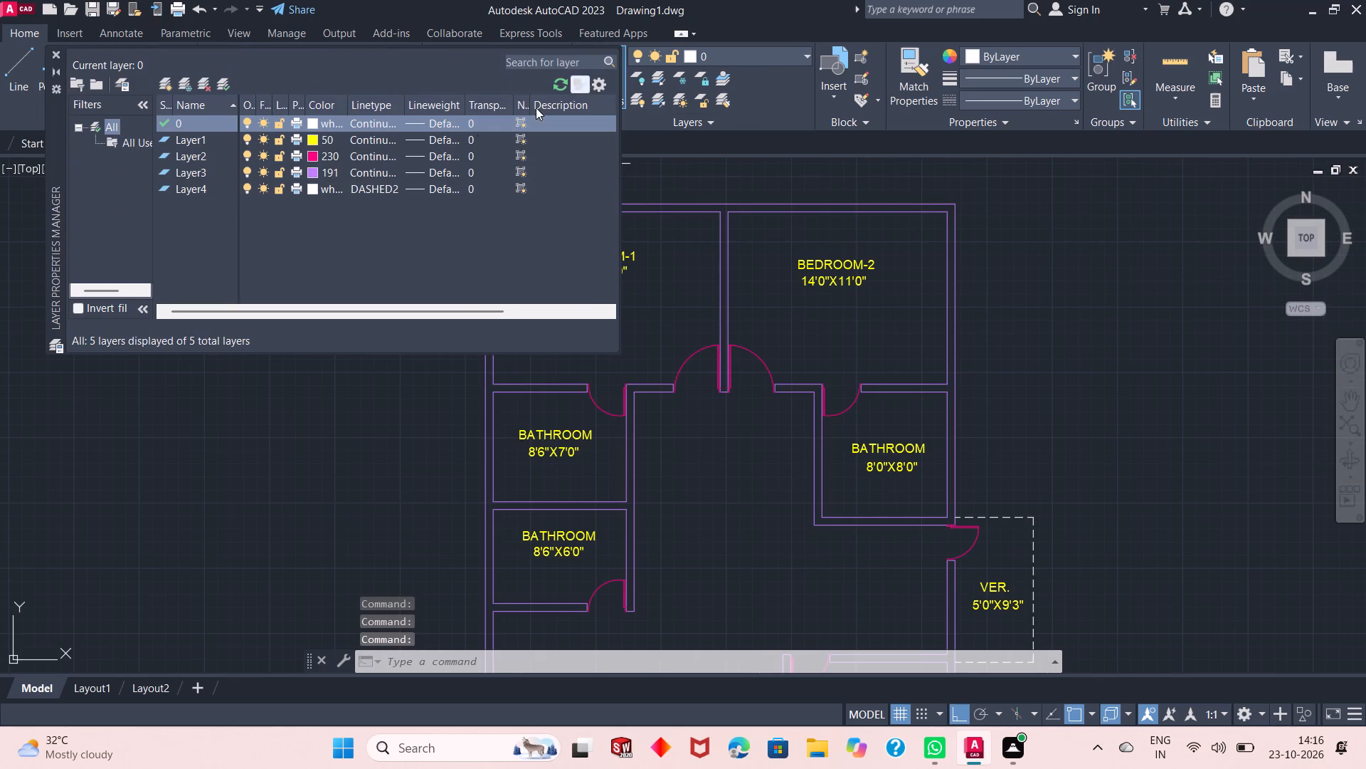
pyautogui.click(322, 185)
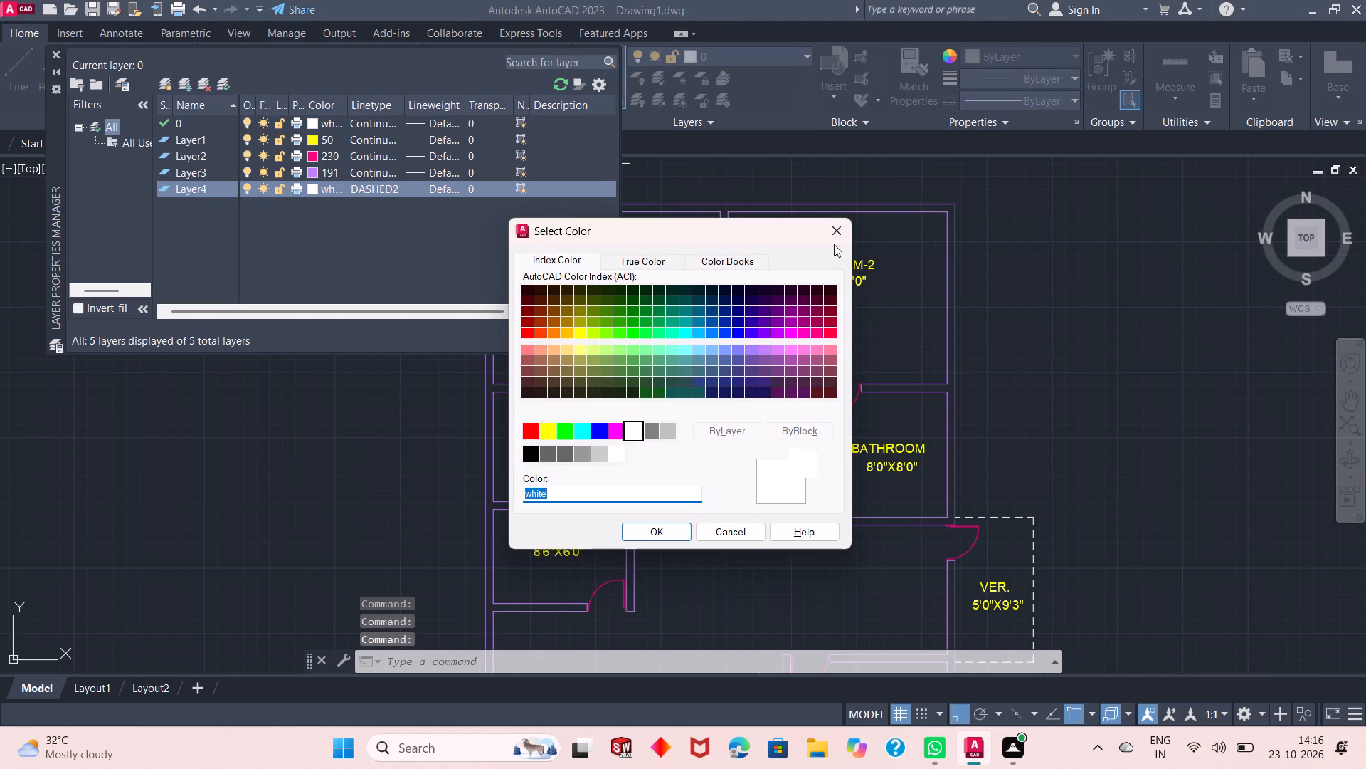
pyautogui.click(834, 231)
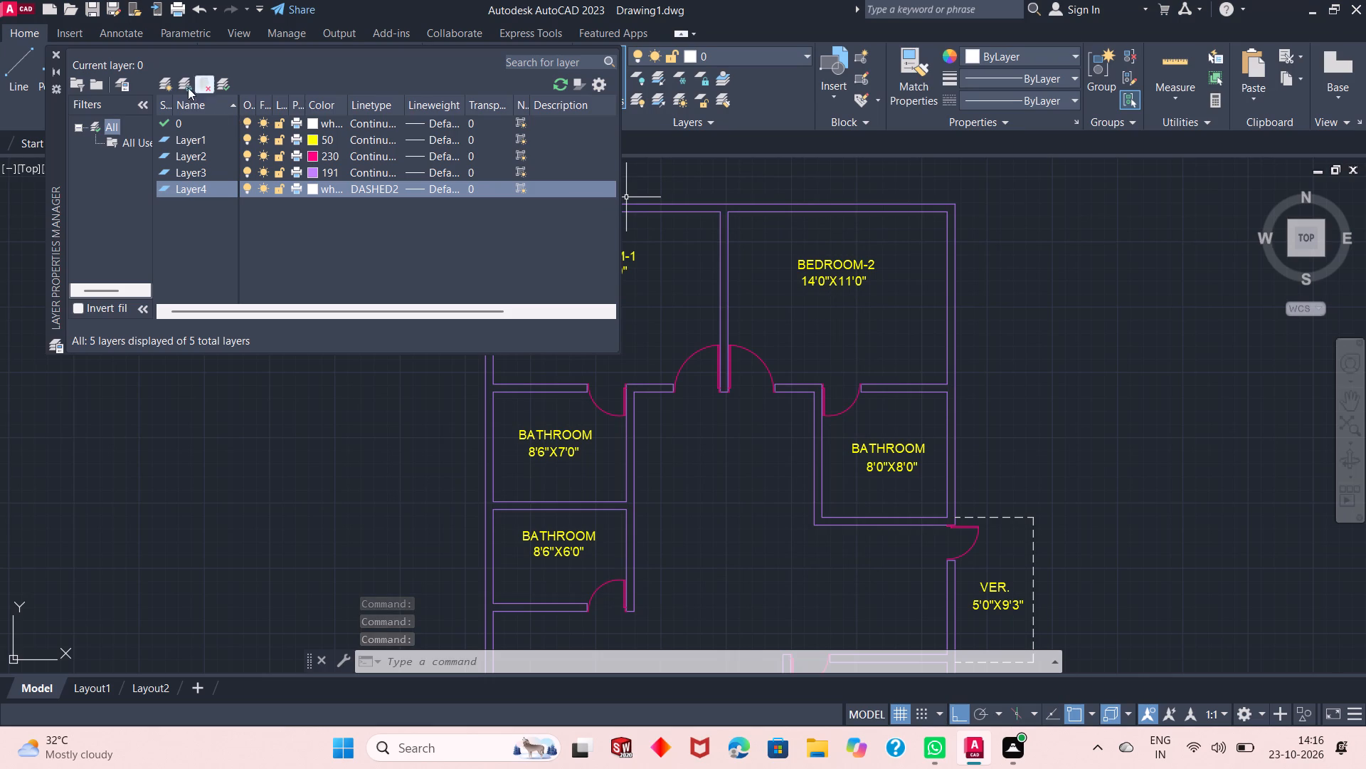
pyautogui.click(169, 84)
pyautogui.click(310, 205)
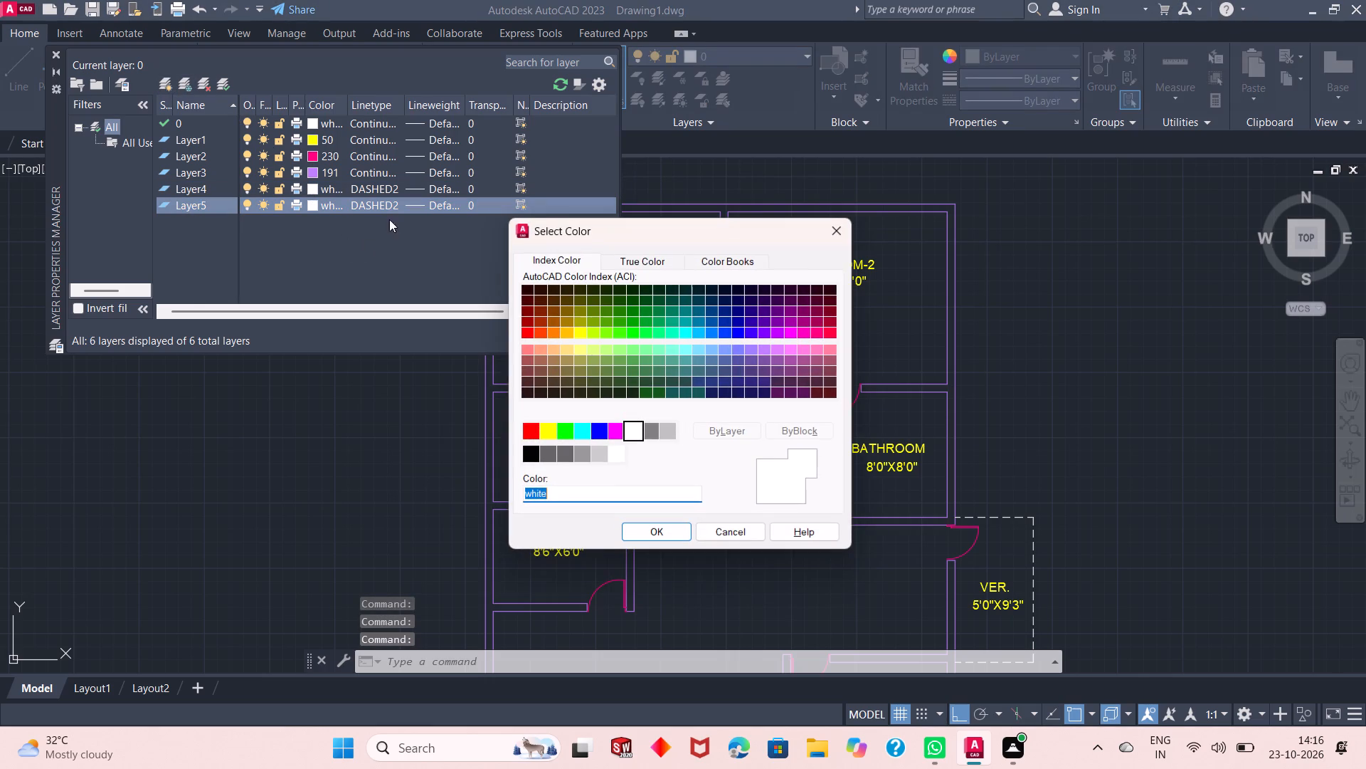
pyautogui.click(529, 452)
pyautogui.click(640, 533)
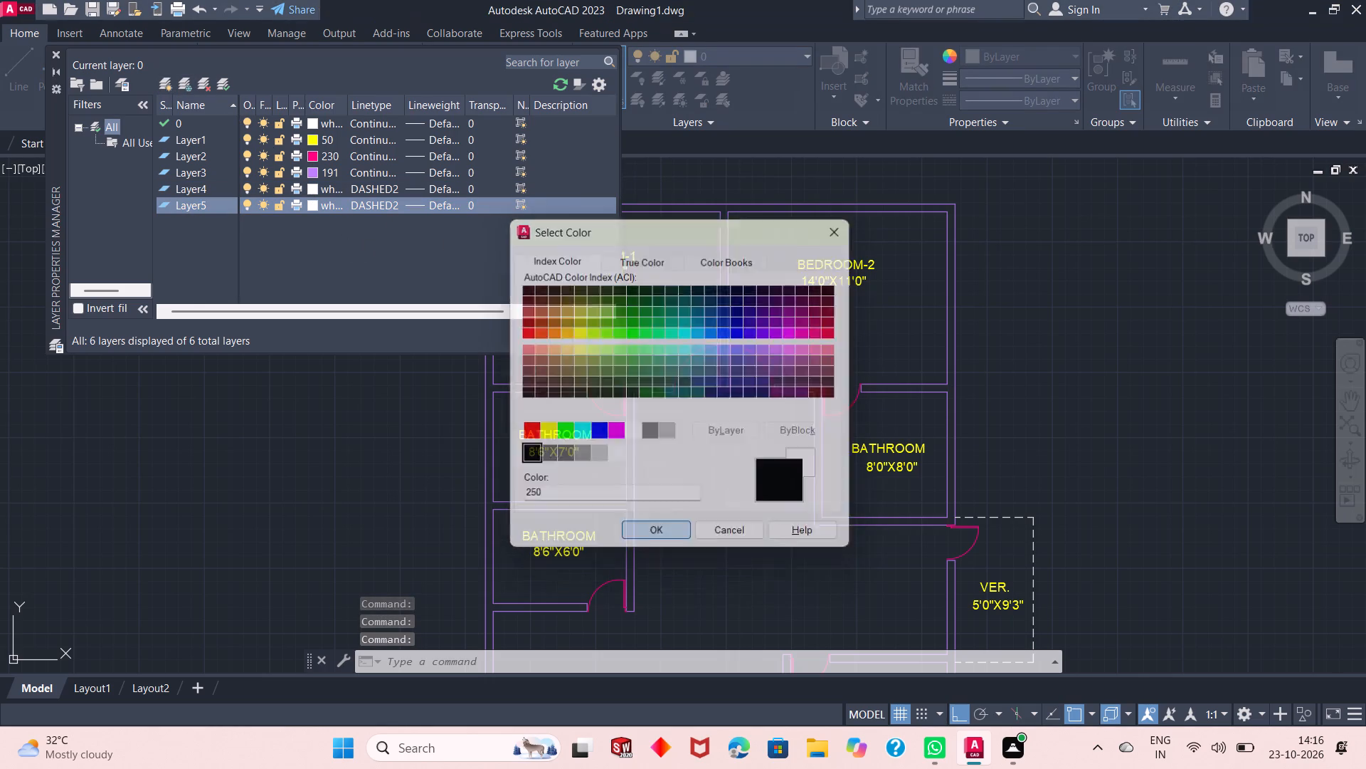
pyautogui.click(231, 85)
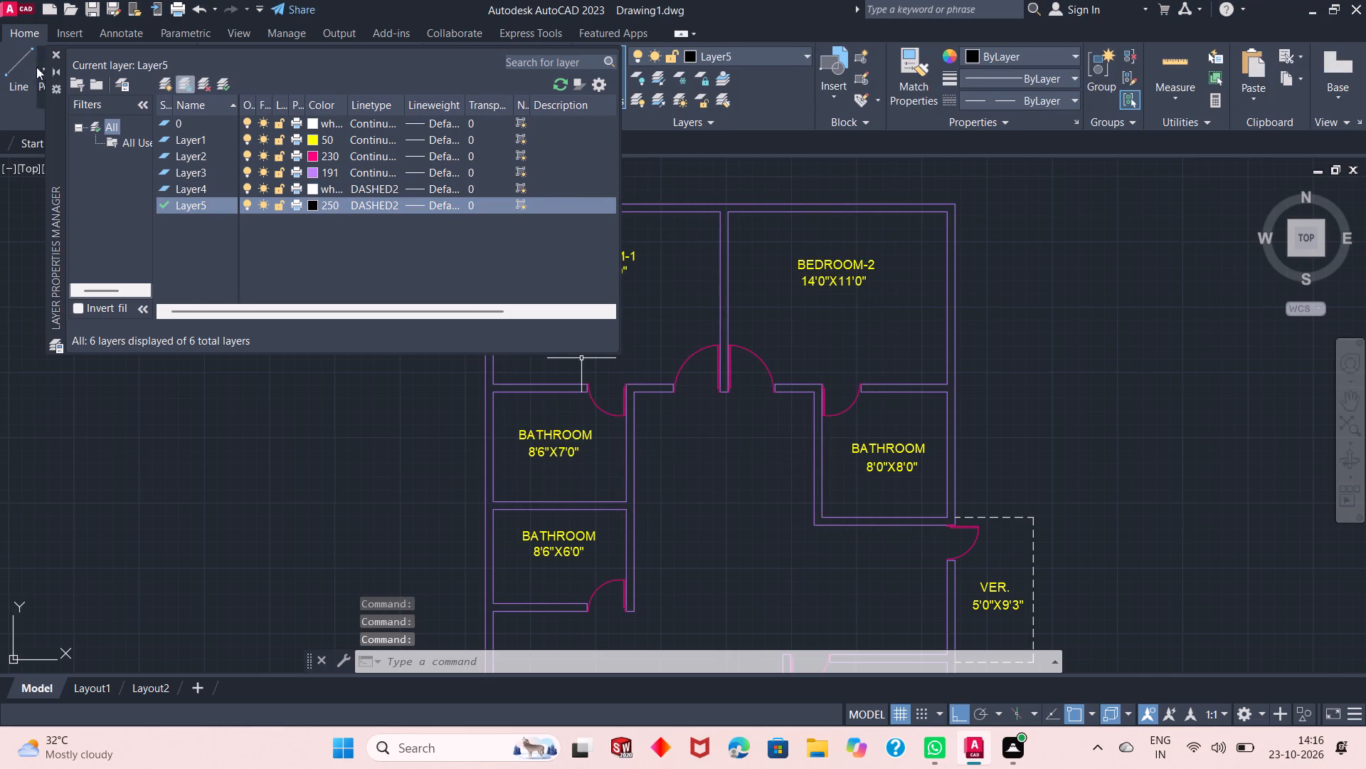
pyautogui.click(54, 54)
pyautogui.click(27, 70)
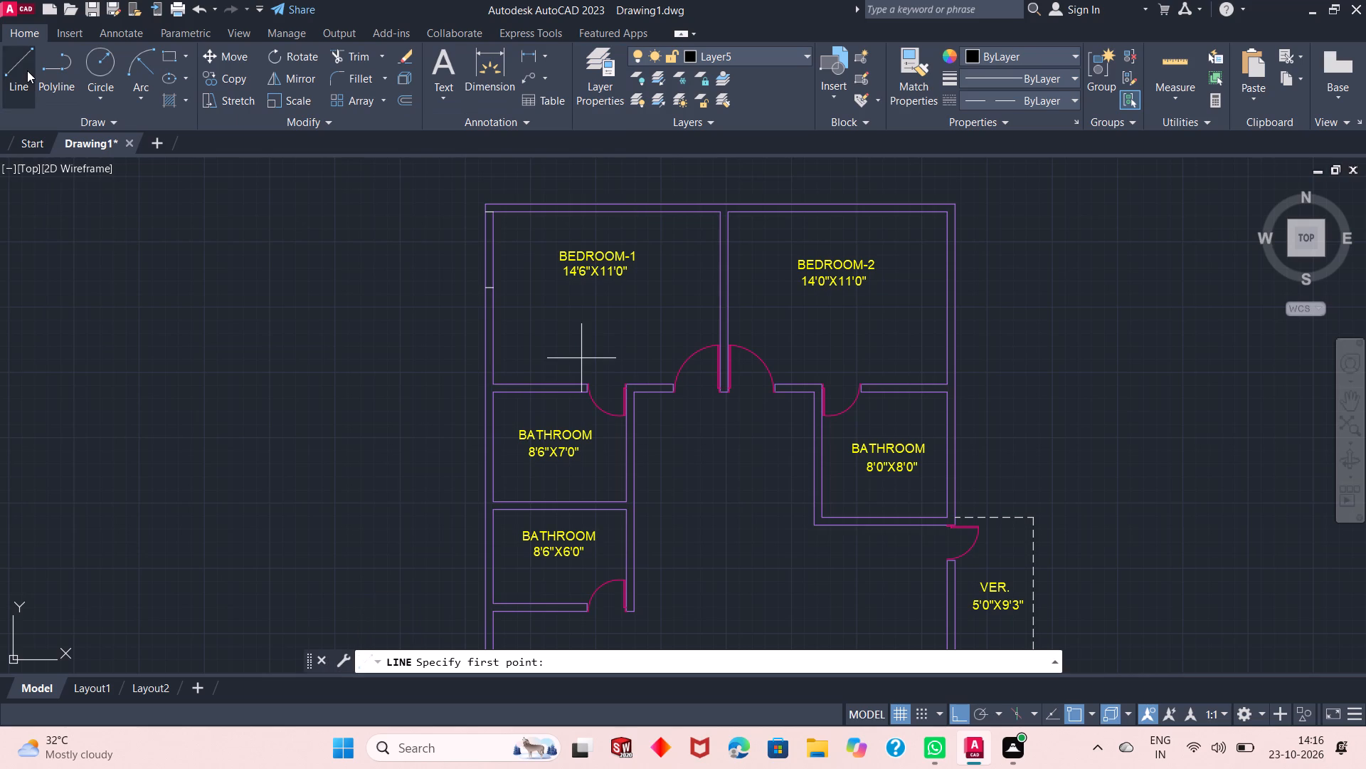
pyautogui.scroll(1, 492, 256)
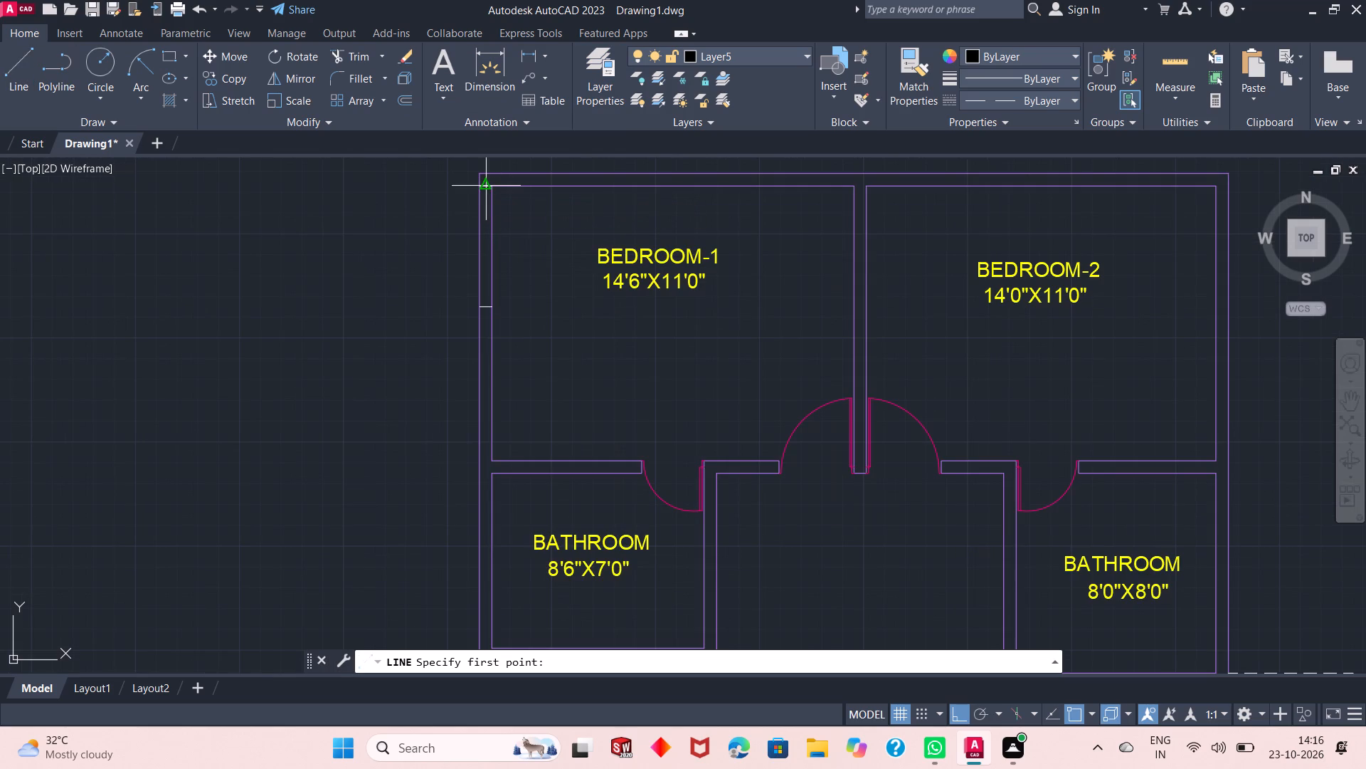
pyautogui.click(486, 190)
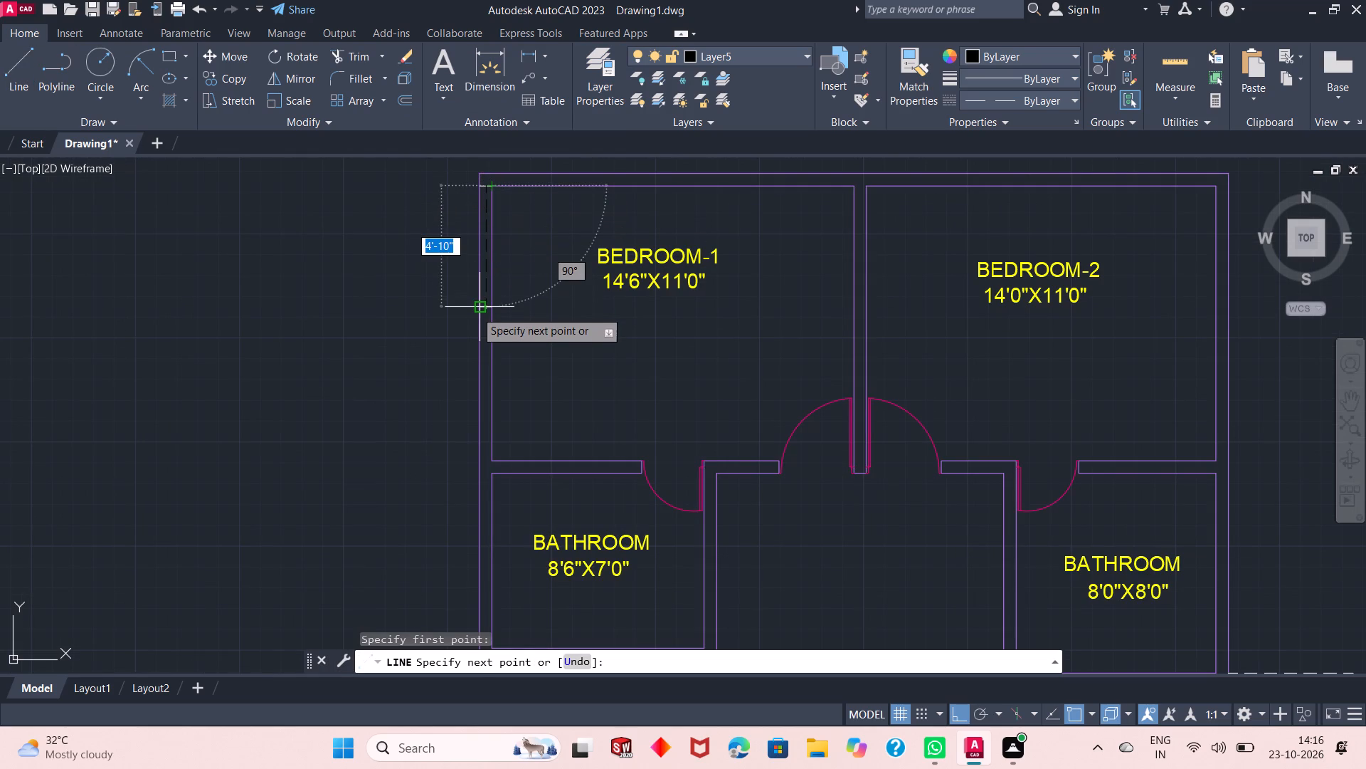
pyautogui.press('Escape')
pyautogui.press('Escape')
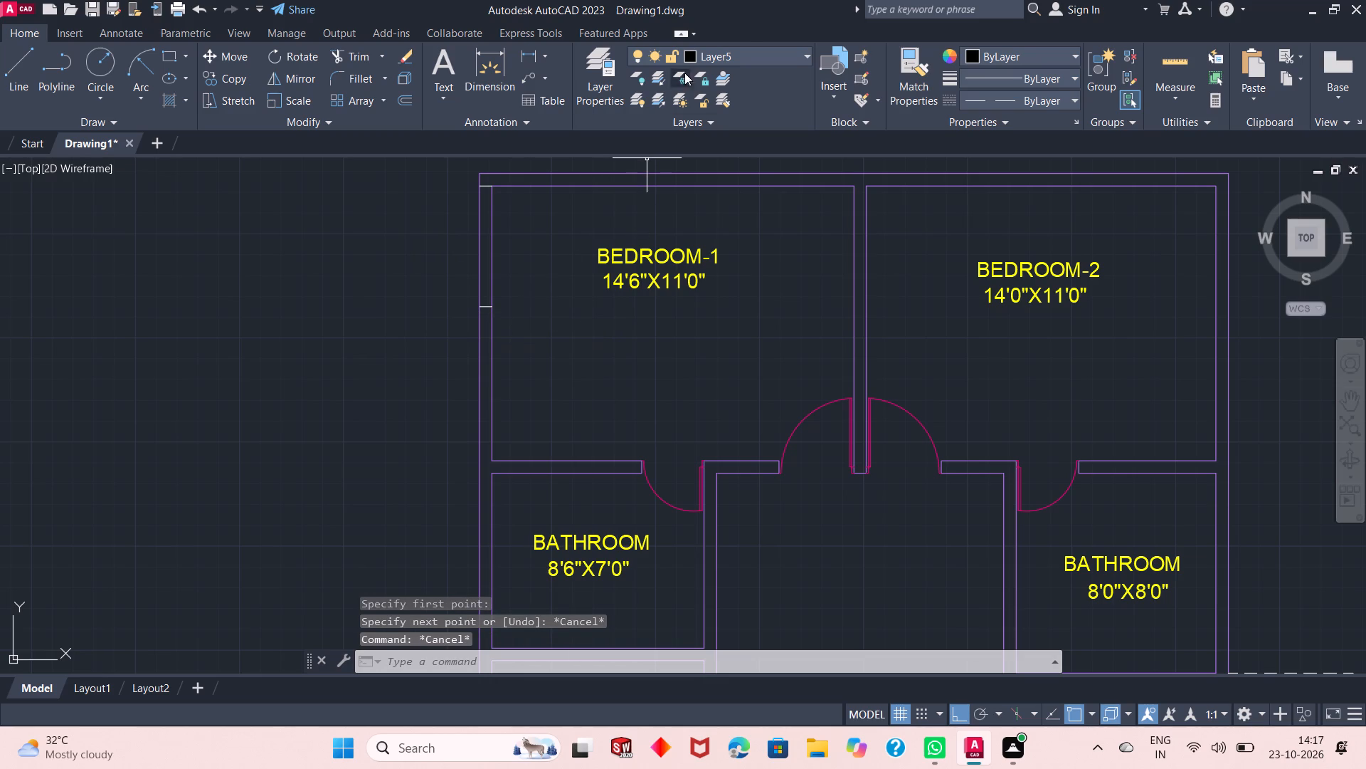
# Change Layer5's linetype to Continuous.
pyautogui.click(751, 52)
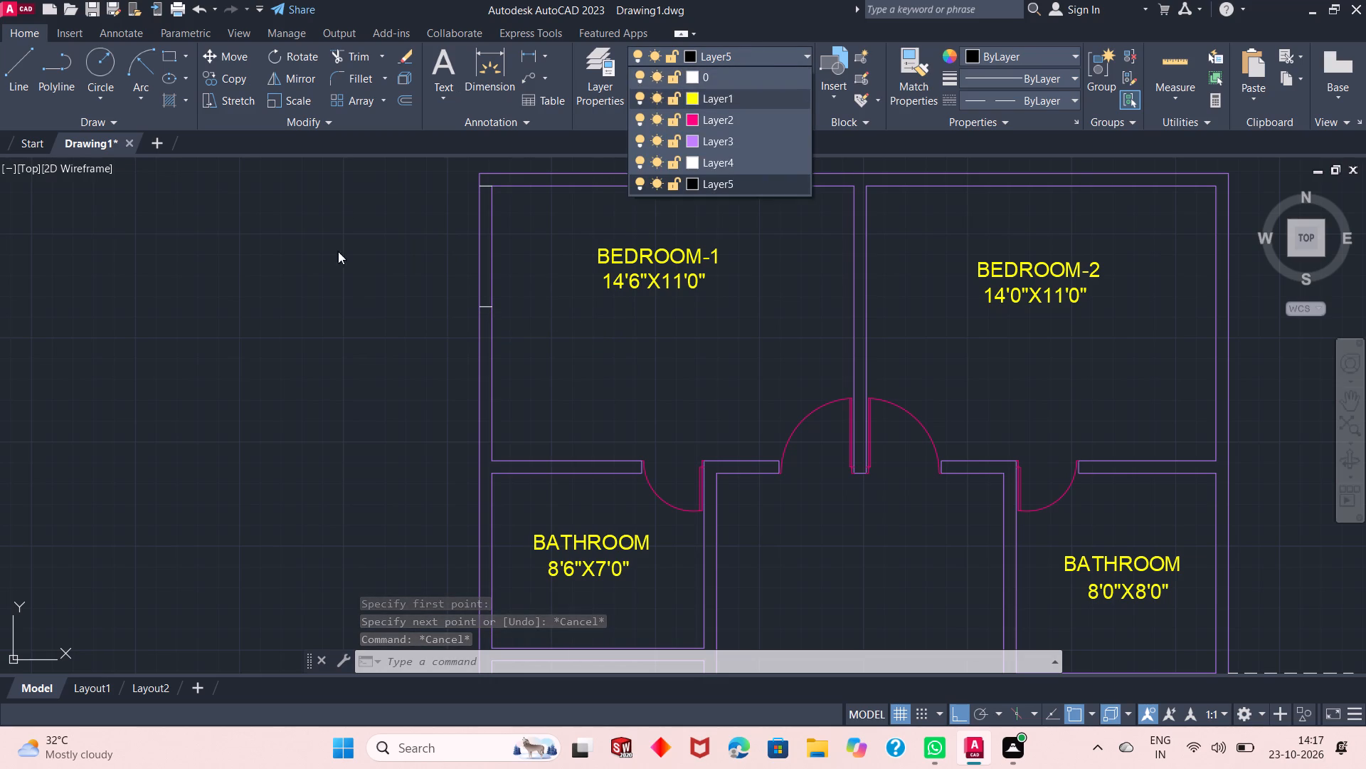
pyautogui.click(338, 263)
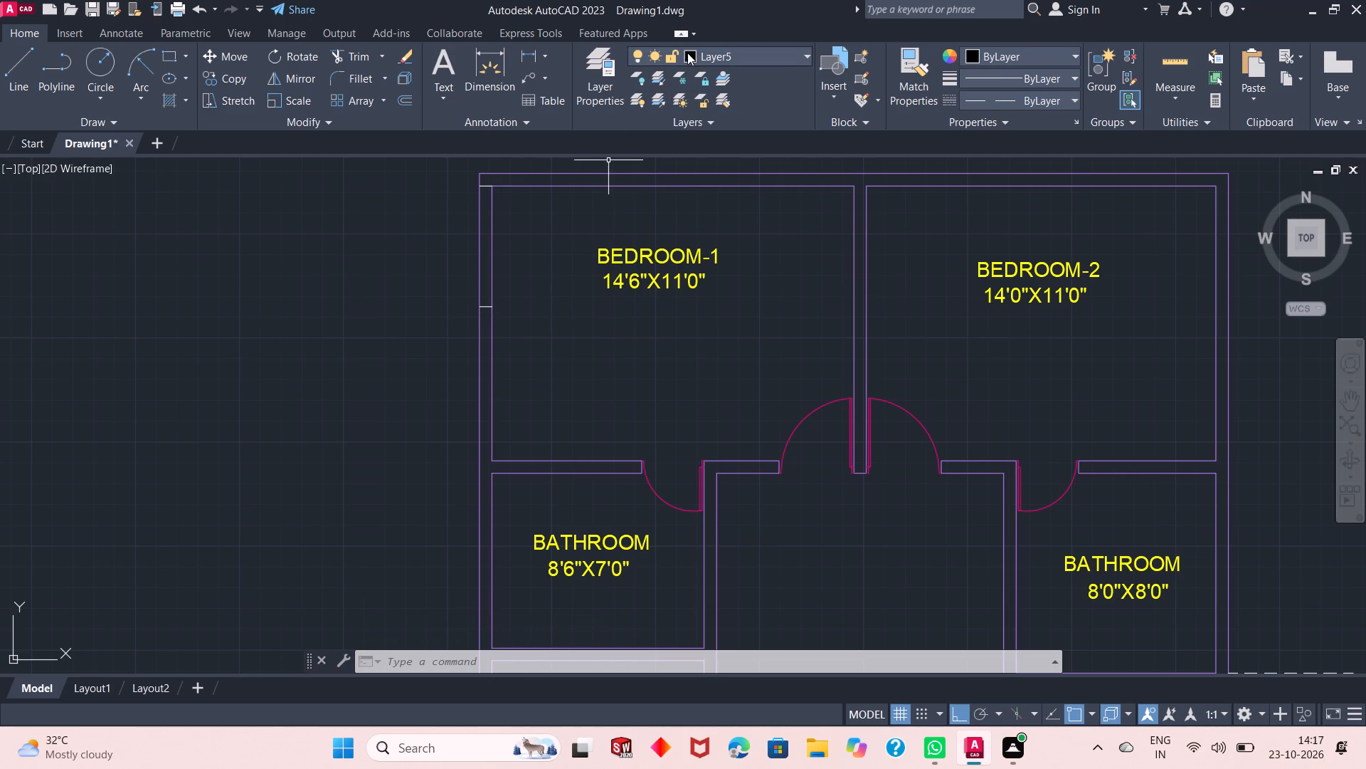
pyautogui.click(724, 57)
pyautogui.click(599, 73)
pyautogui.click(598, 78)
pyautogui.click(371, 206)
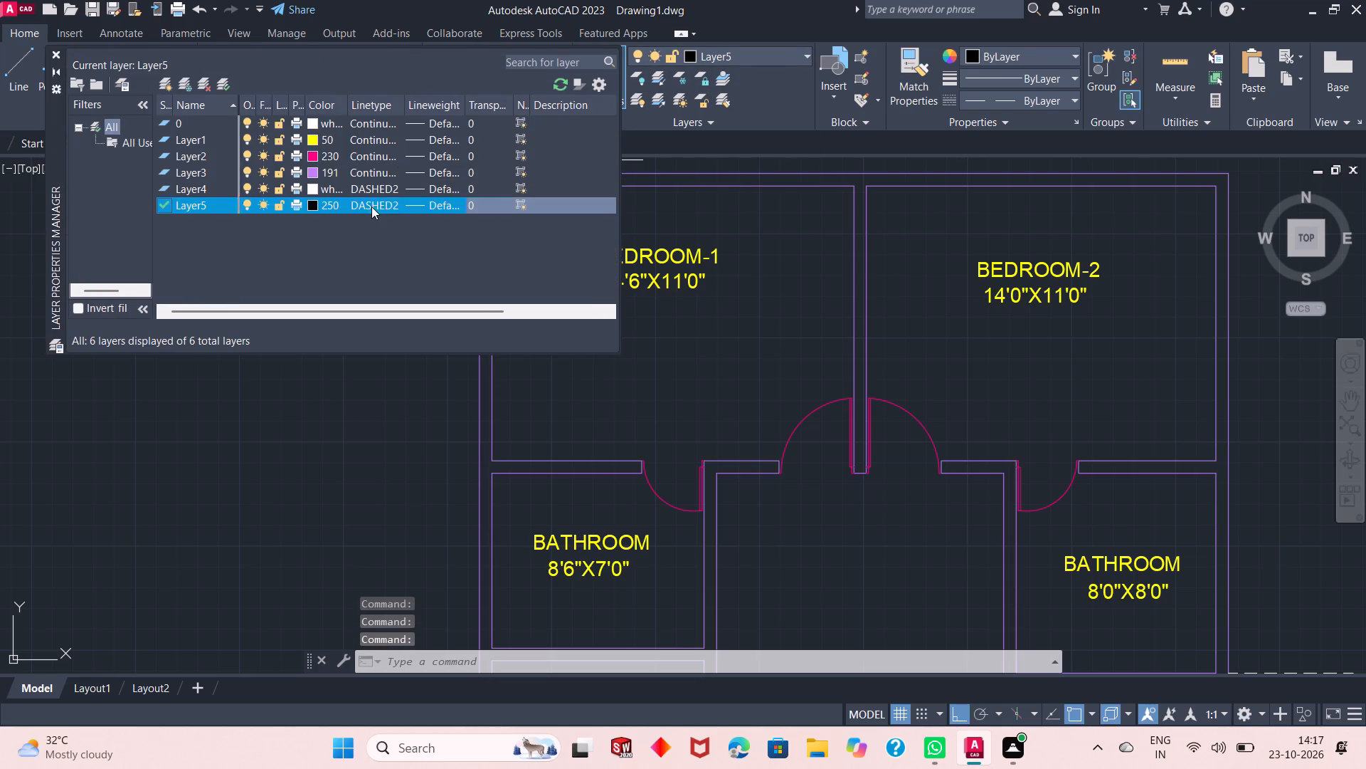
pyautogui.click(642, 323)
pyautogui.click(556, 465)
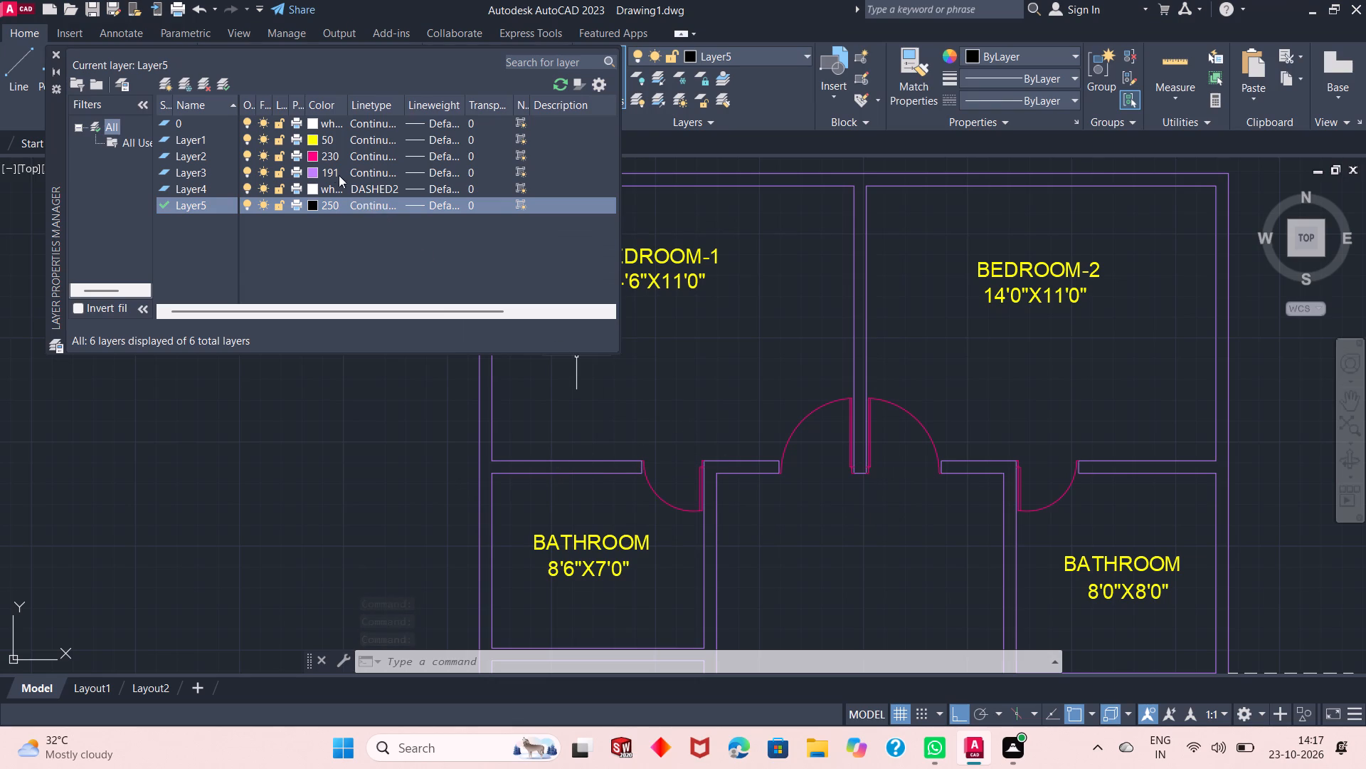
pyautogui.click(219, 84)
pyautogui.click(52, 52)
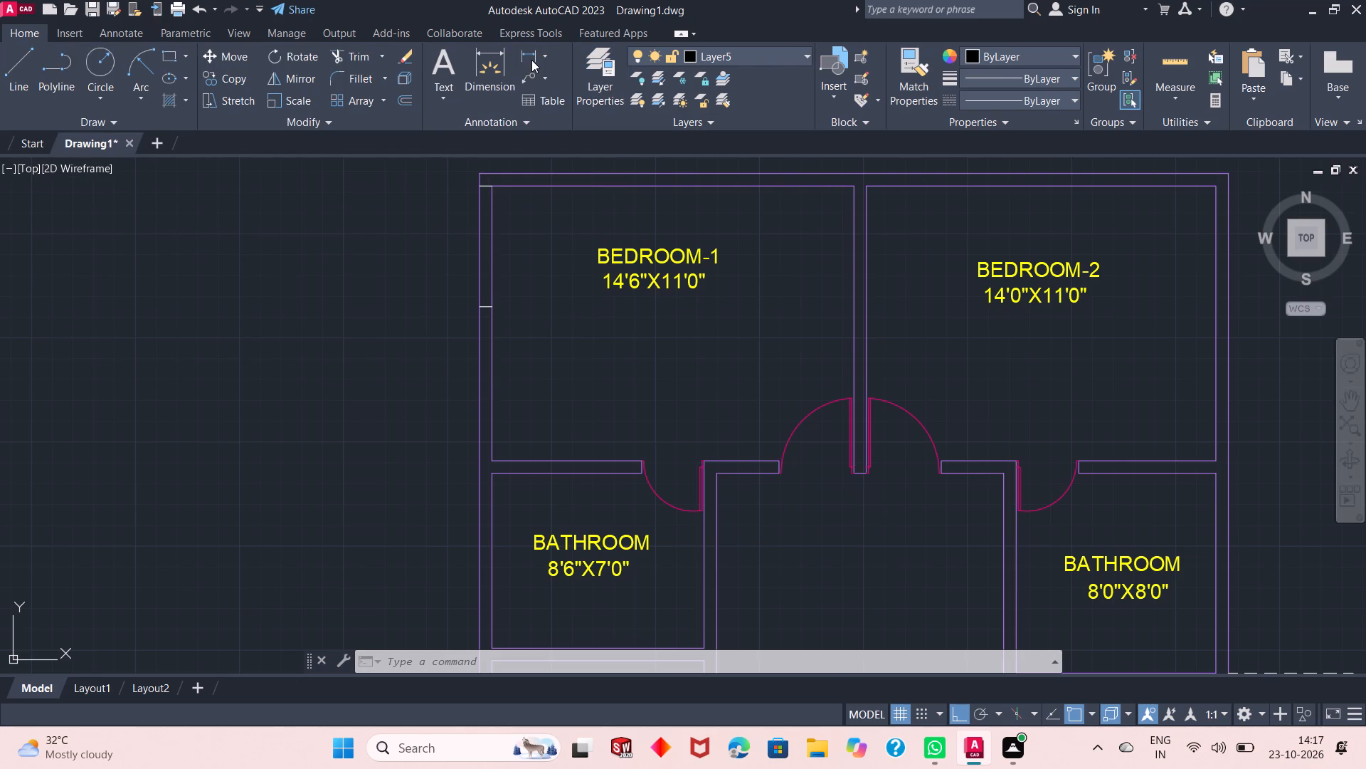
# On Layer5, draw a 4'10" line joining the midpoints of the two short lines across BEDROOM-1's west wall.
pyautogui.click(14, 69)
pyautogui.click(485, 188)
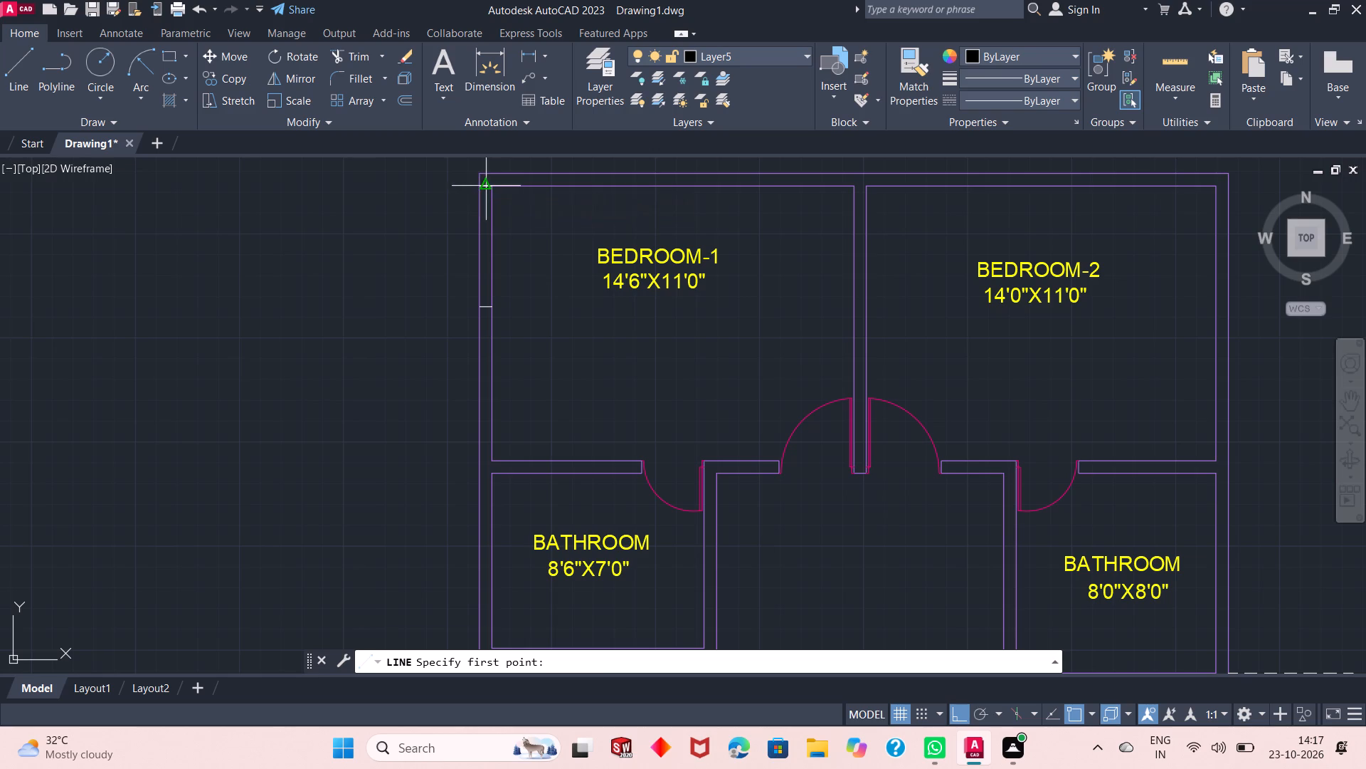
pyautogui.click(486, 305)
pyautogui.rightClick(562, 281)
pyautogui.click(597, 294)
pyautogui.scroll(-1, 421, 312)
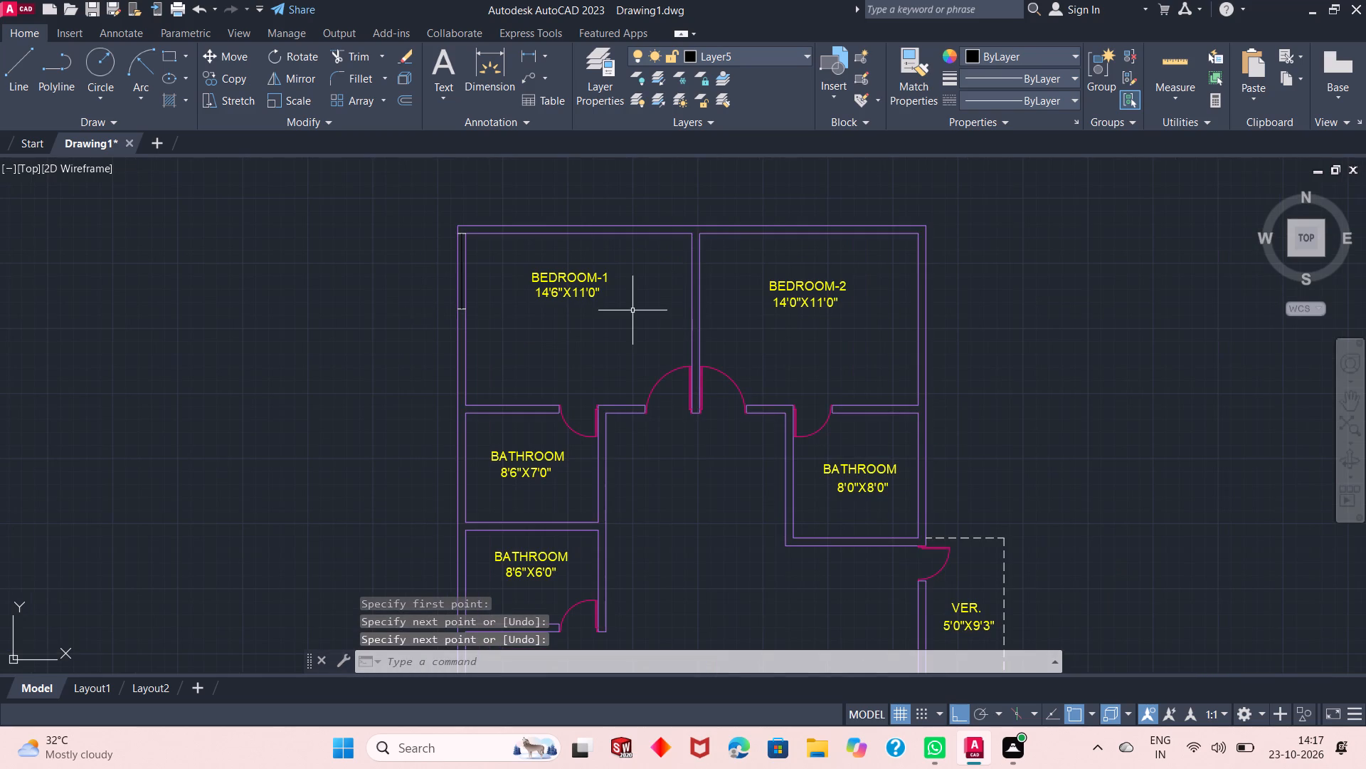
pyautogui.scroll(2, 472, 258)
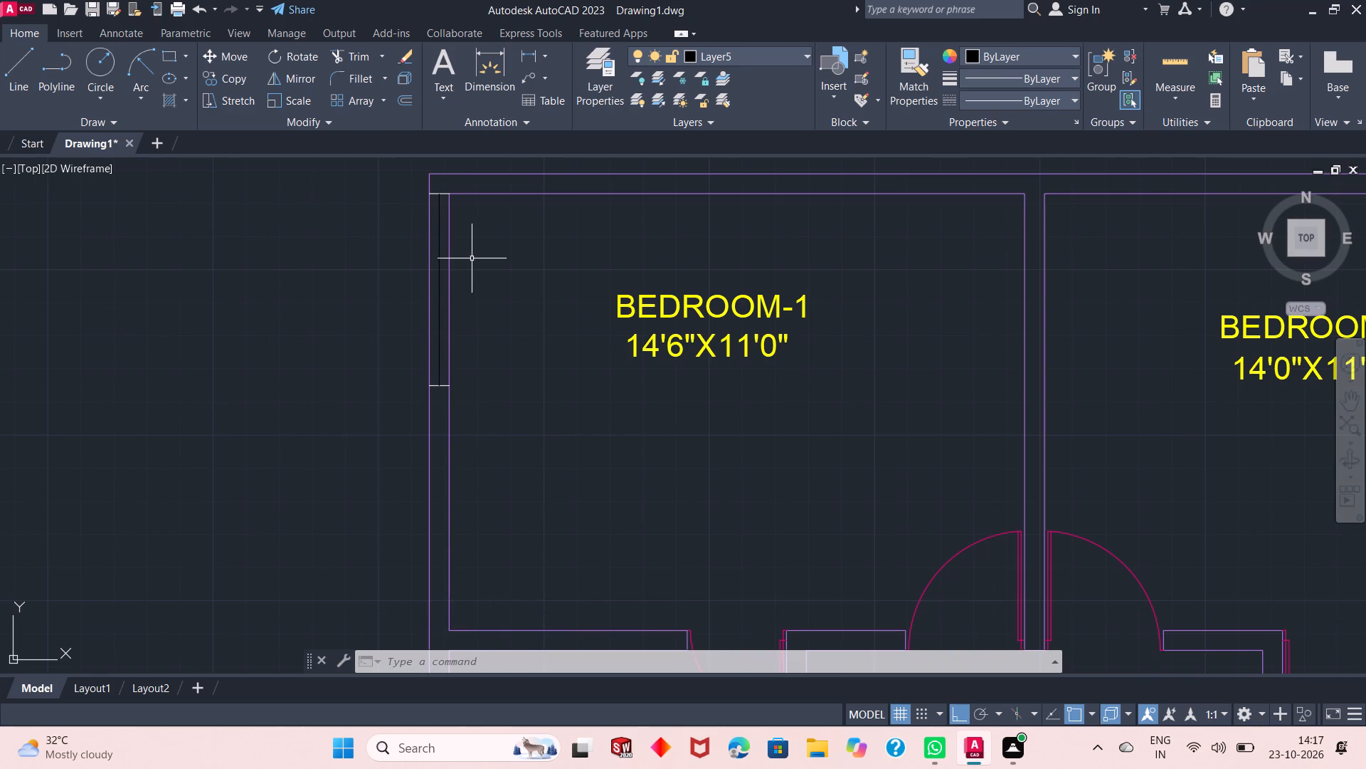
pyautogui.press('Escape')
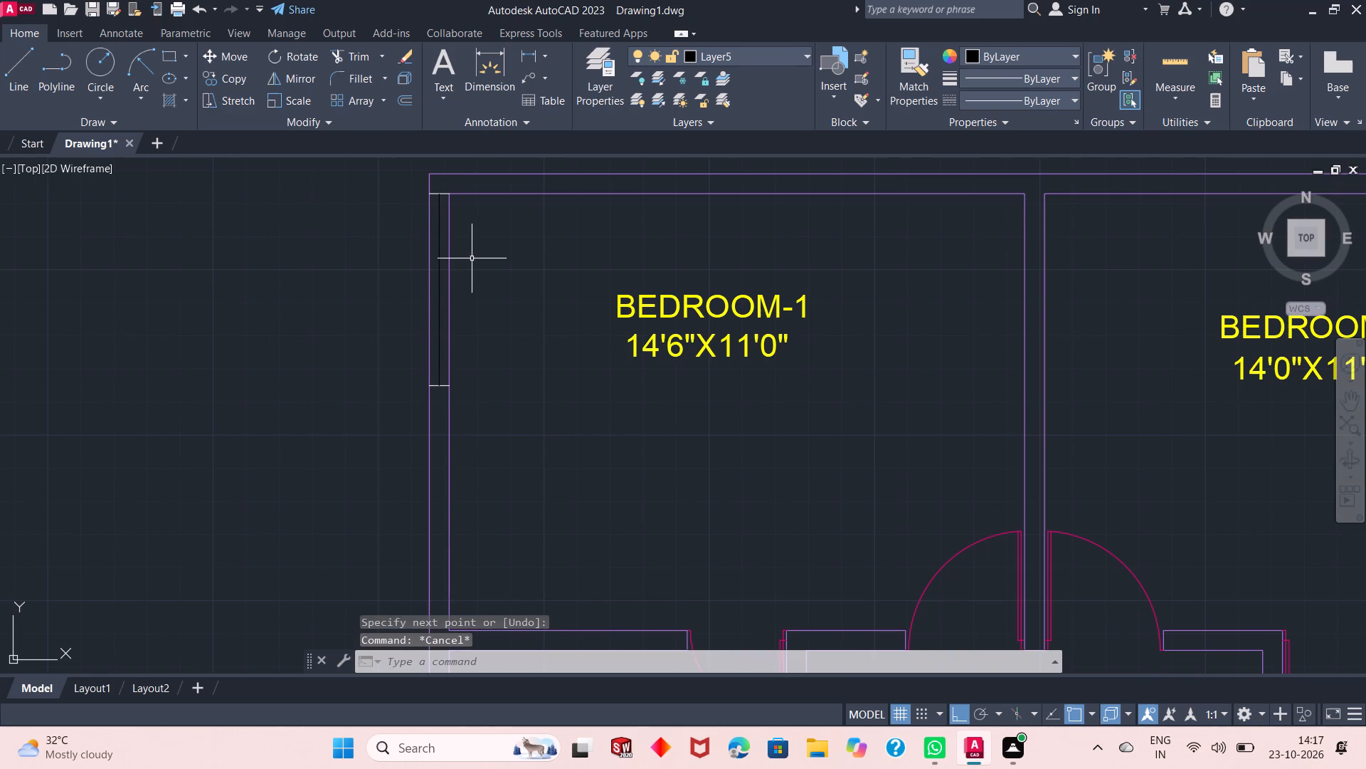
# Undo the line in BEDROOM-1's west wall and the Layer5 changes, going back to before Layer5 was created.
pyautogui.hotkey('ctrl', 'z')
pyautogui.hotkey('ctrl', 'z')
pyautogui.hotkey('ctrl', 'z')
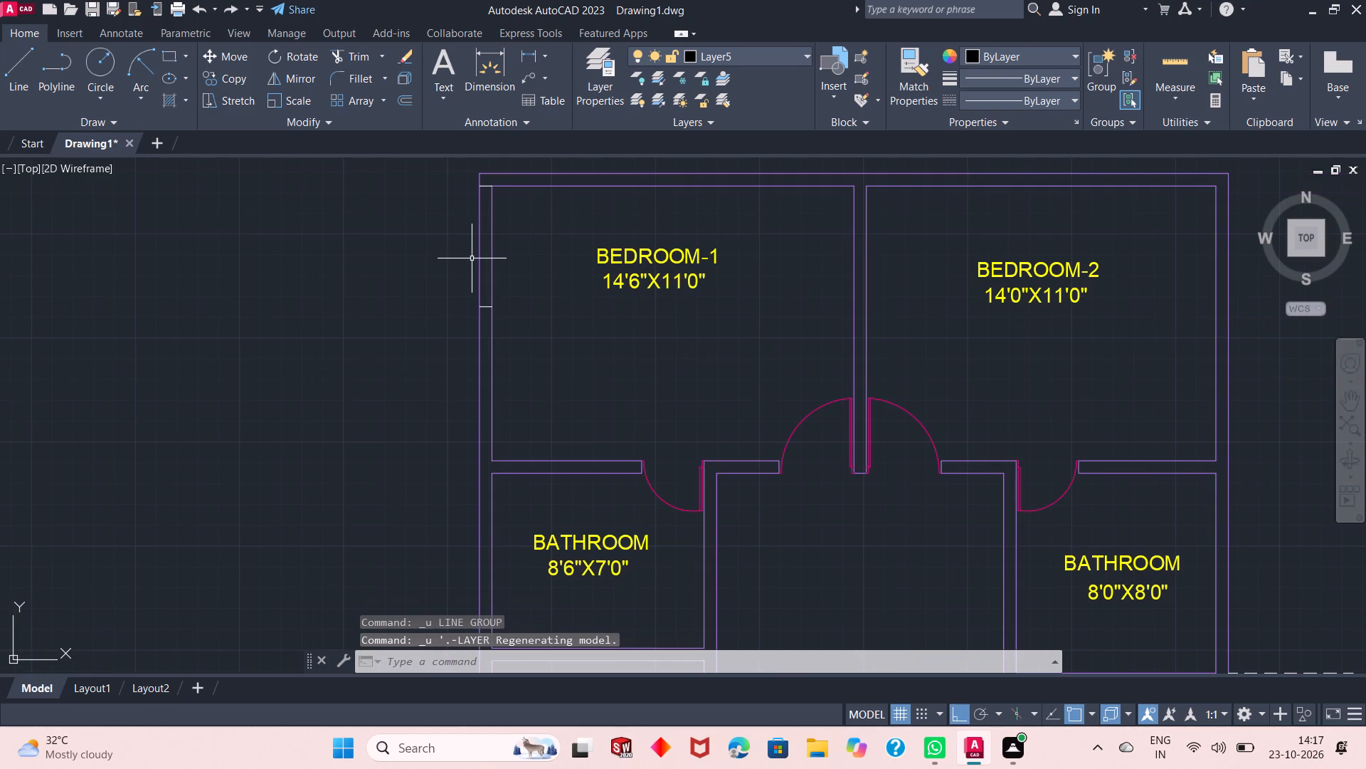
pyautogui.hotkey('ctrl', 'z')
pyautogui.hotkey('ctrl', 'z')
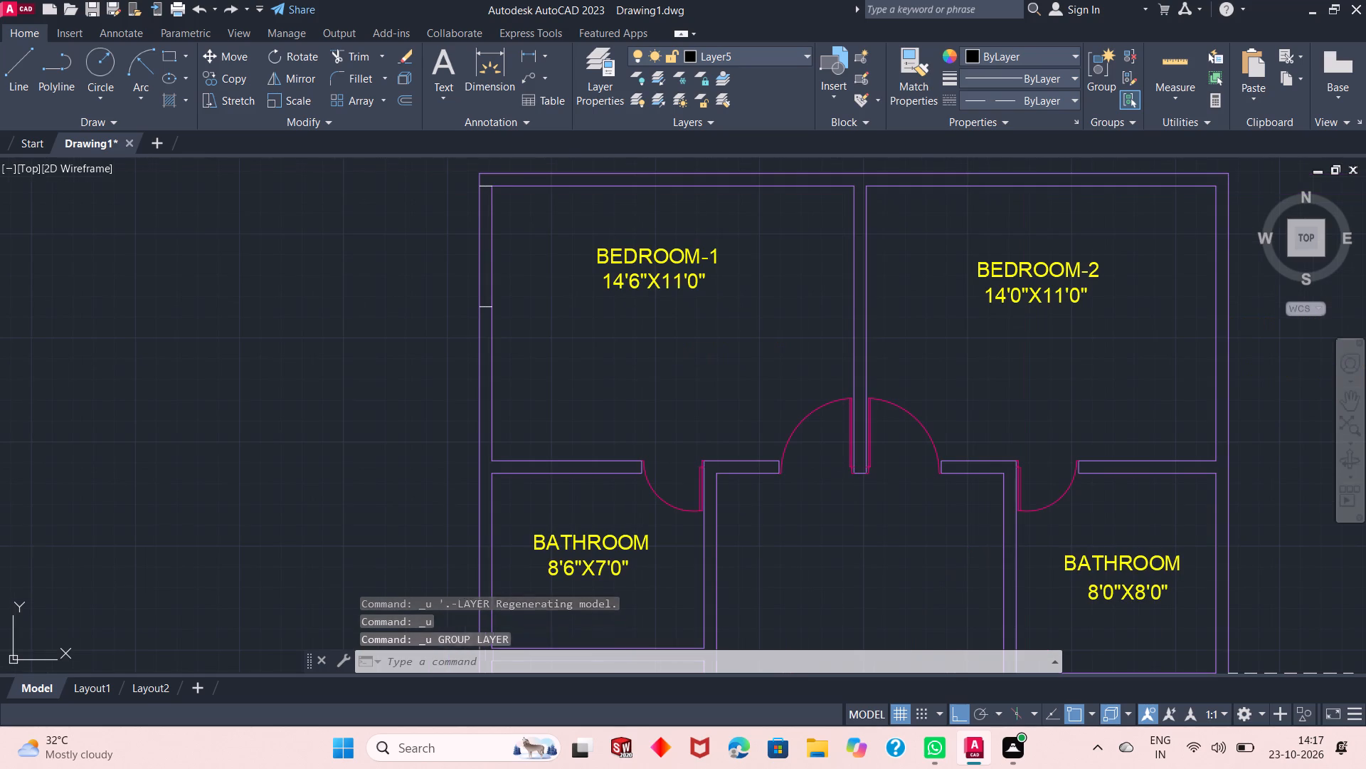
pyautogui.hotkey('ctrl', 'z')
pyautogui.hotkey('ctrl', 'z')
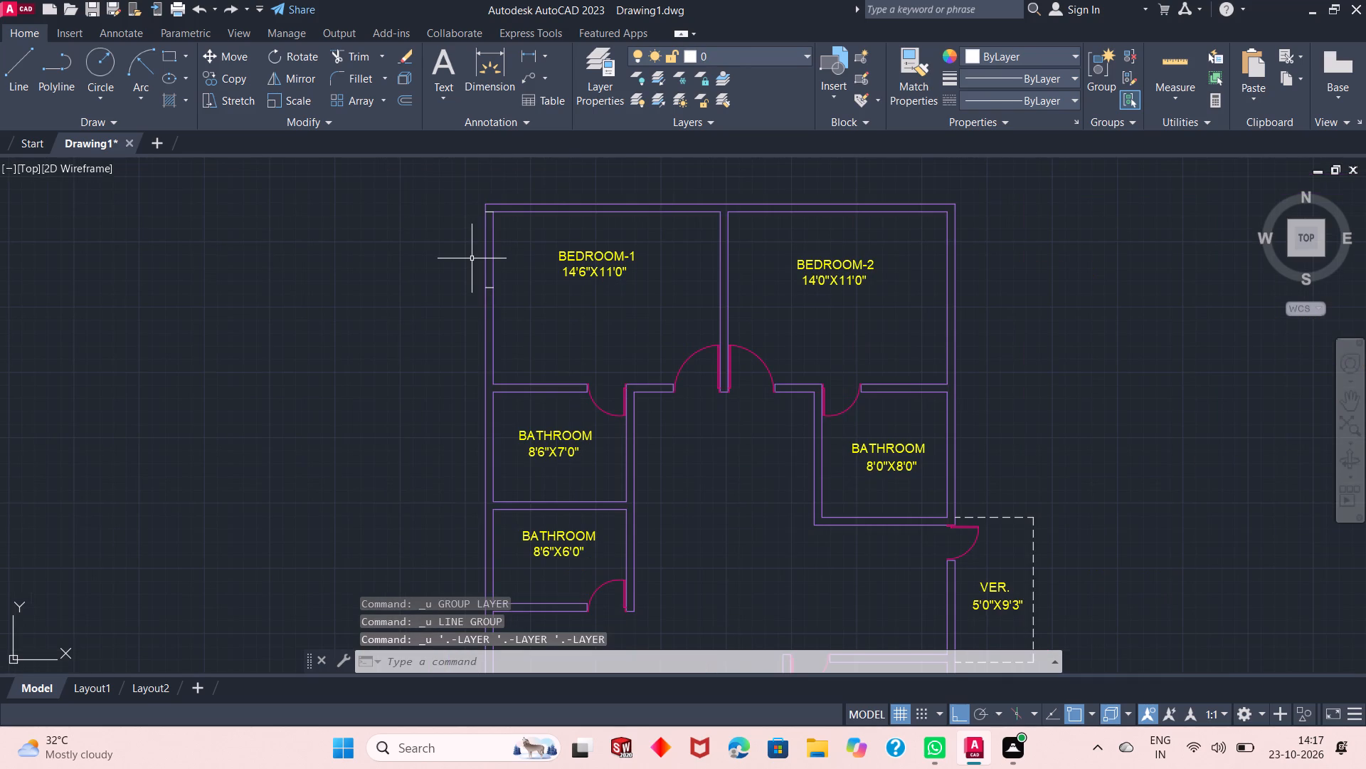
# On layer 0, draw a 4'10" line joining the midpoints of the two short lines across BEDROOM-1's west wall.
pyautogui.click(718, 56)
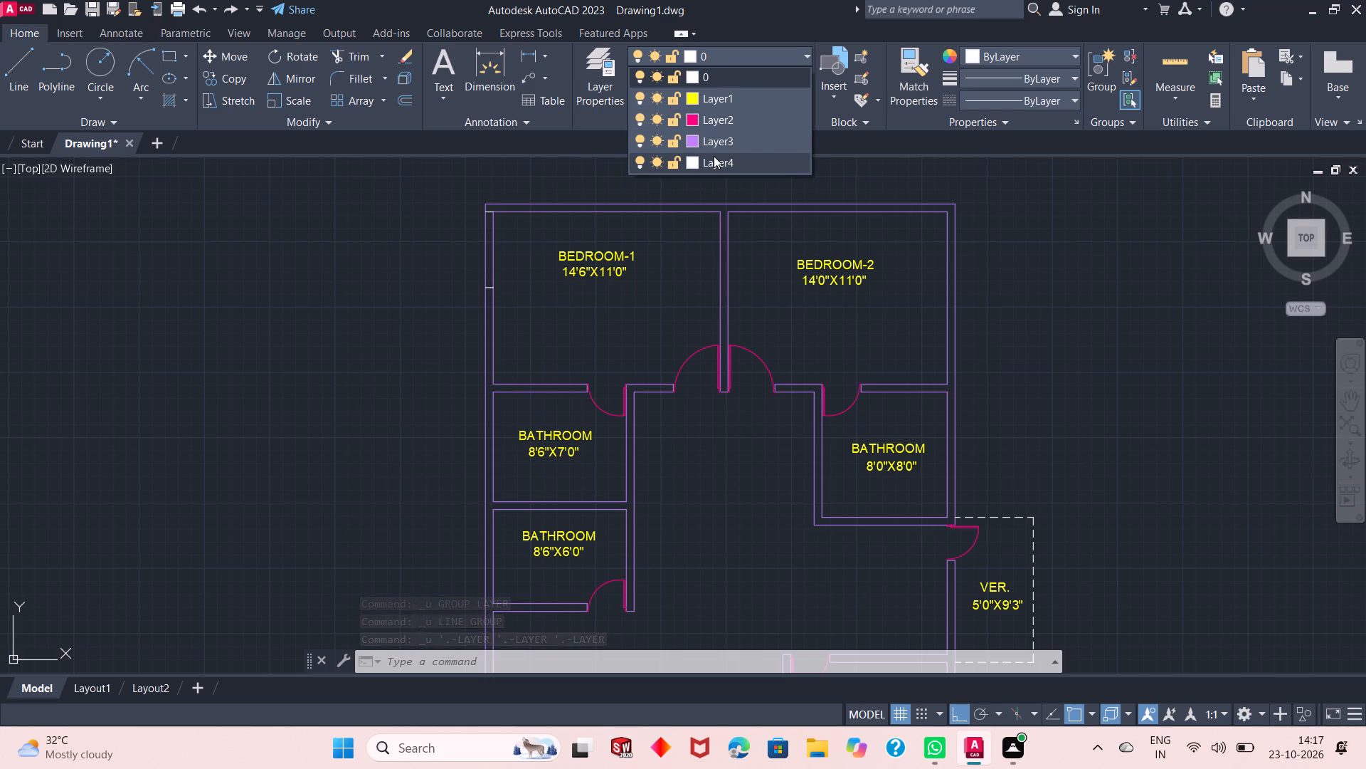
pyautogui.click(754, 62)
pyautogui.scroll(2, 498, 239)
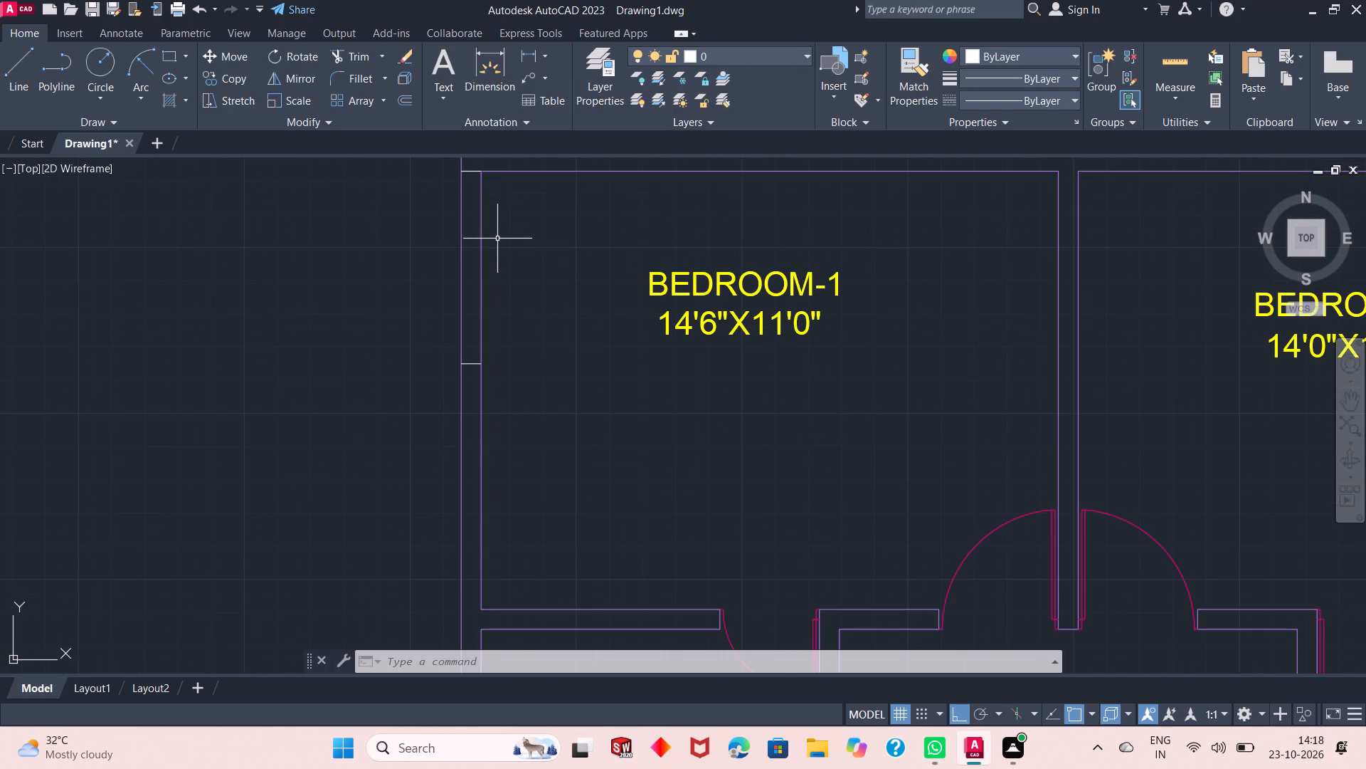
pyautogui.scroll(-1, 467, 313)
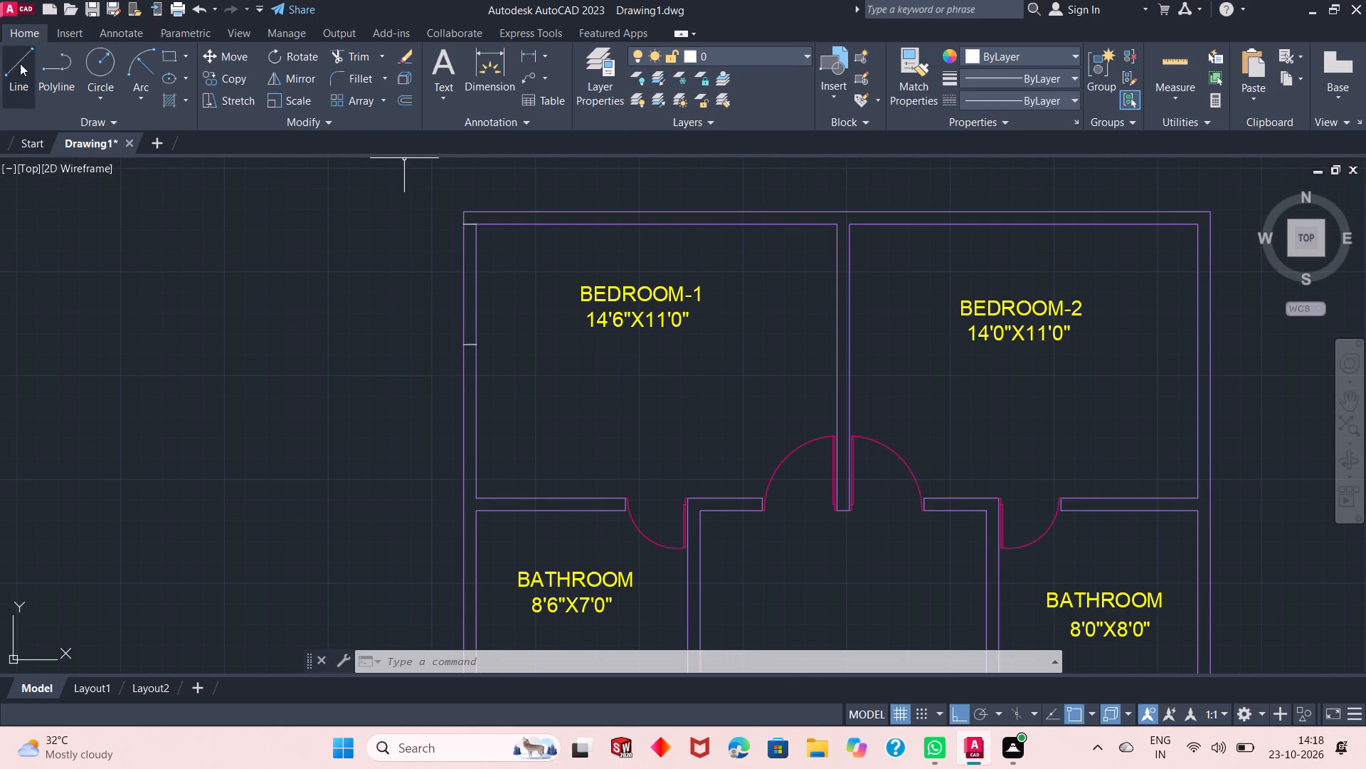
pyautogui.click(20, 63)
pyautogui.scroll(1, 420, 312)
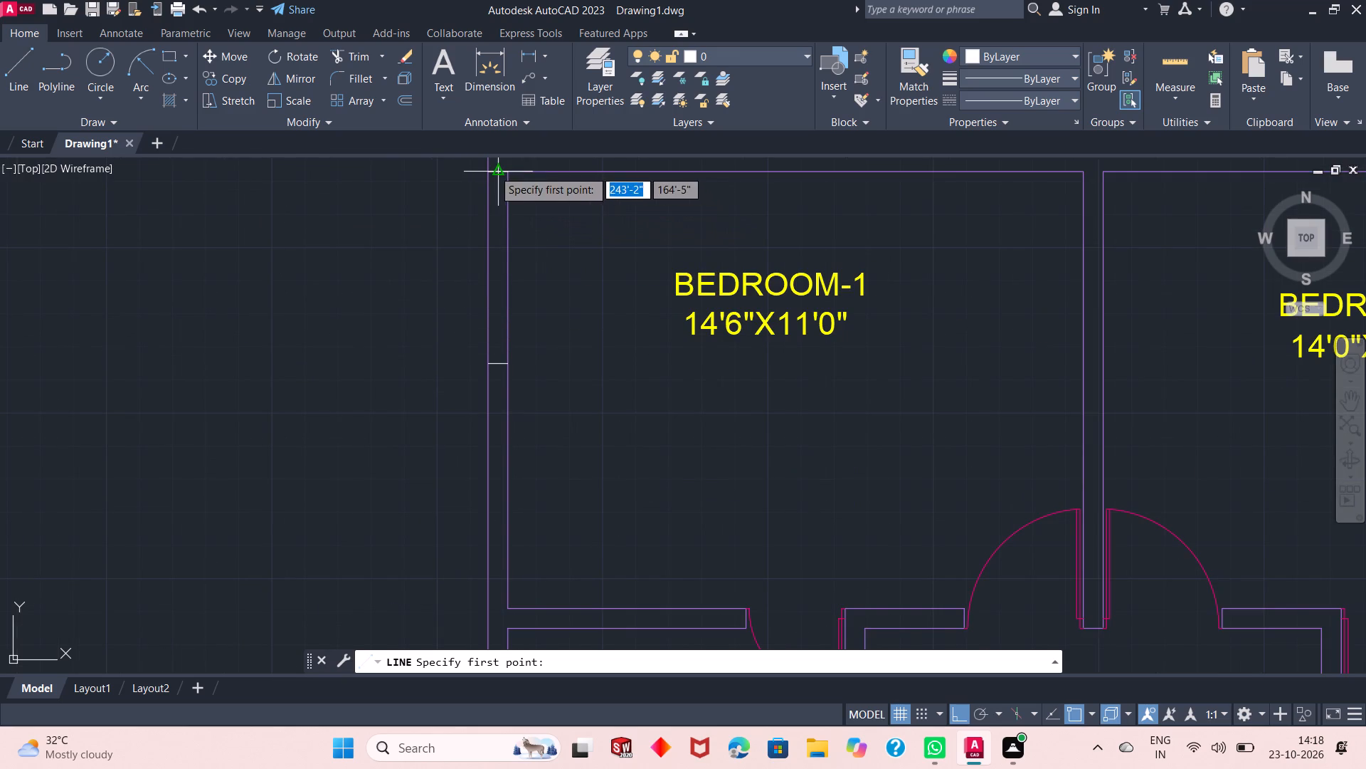
pyautogui.click(493, 169)
pyautogui.click(494, 366)
pyautogui.rightClick(318, 298)
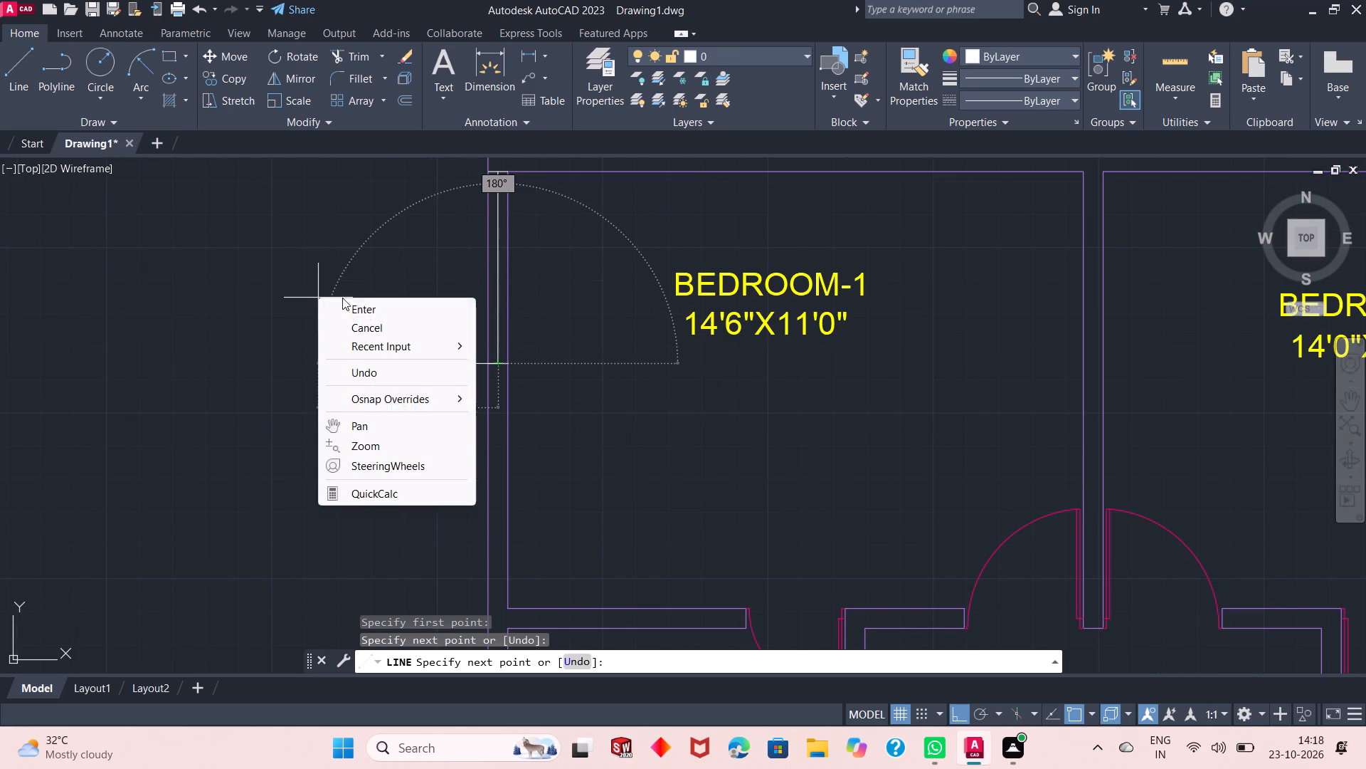
pyautogui.click(361, 308)
# Draw a short horizontal line across the west wall's thickness beside the lower part of the 8'6"X7'0" bathroom.
pyautogui.scroll(-1, 422, 329)
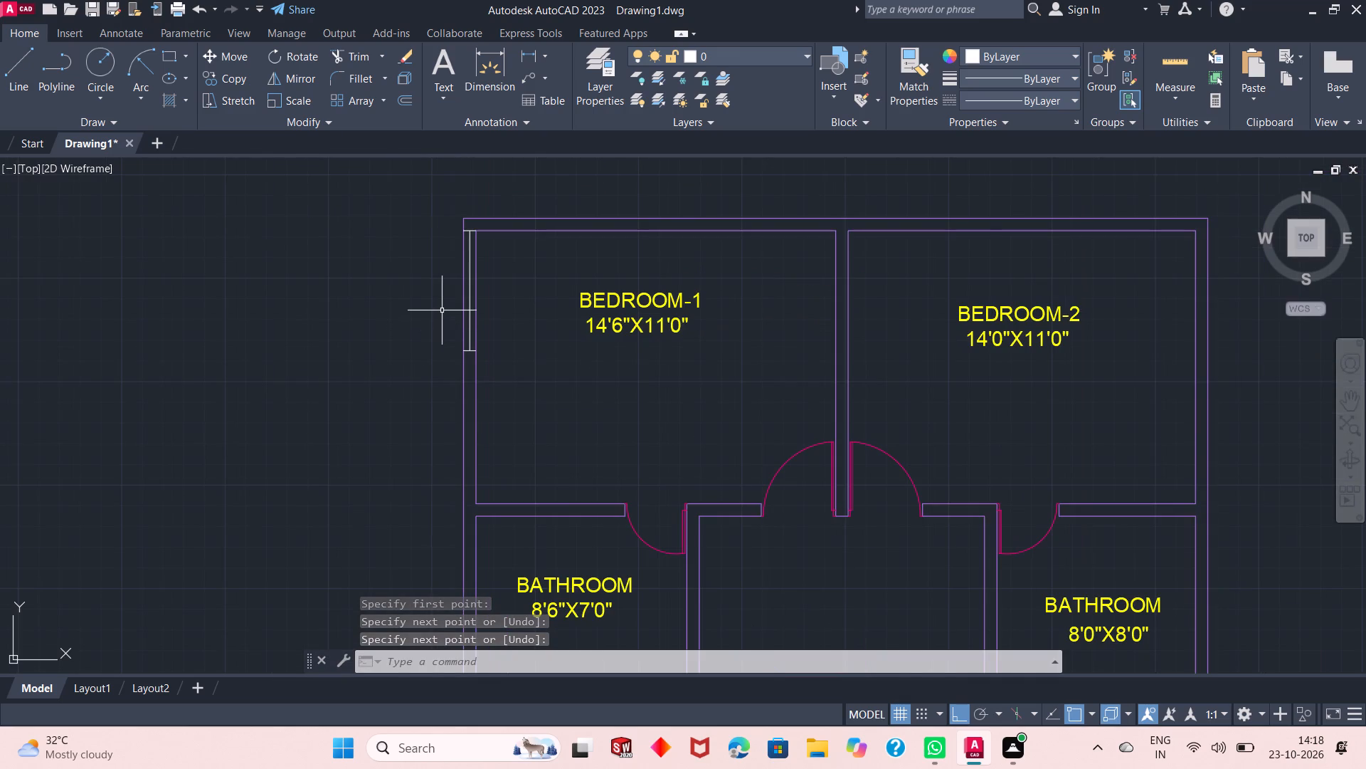
pyautogui.scroll(-2, 443, 309)
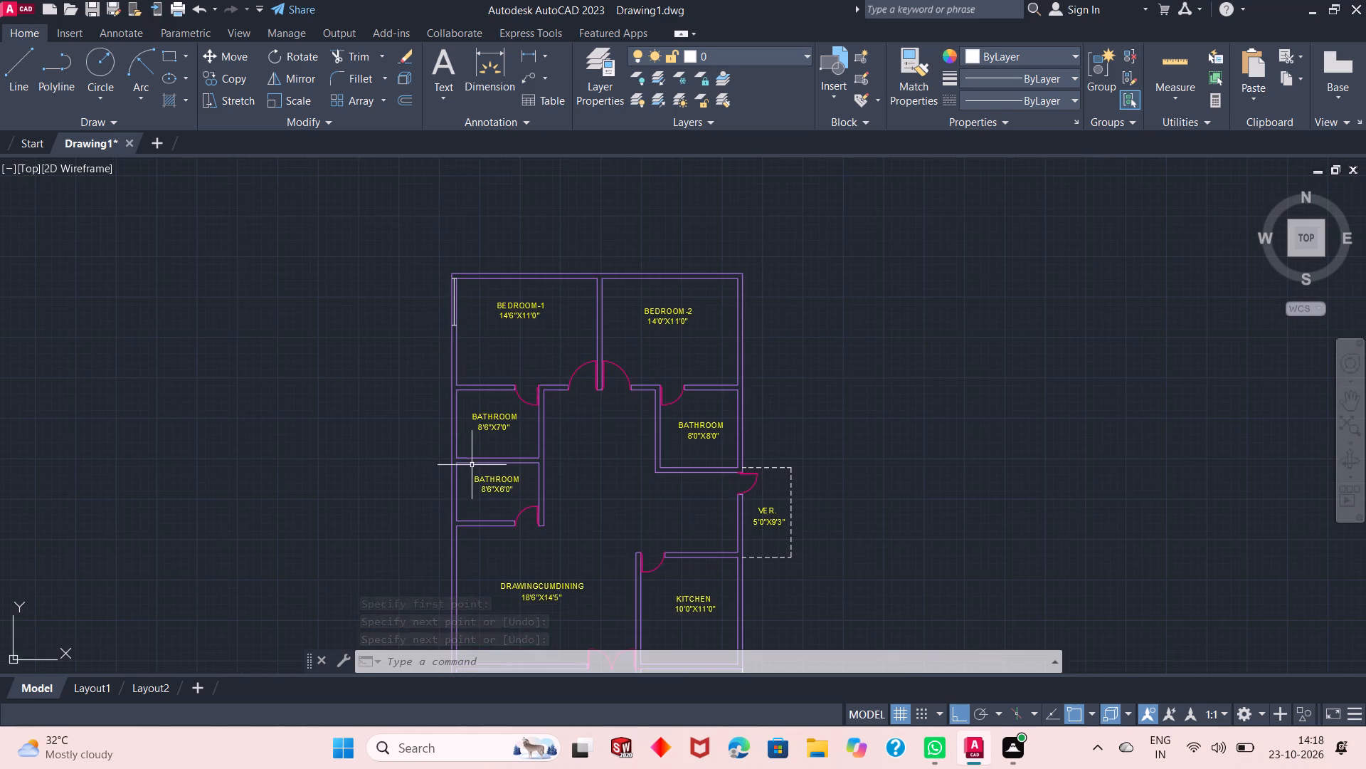
pyautogui.scroll(3, 470, 464)
pyautogui.scroll(-1, 467, 456)
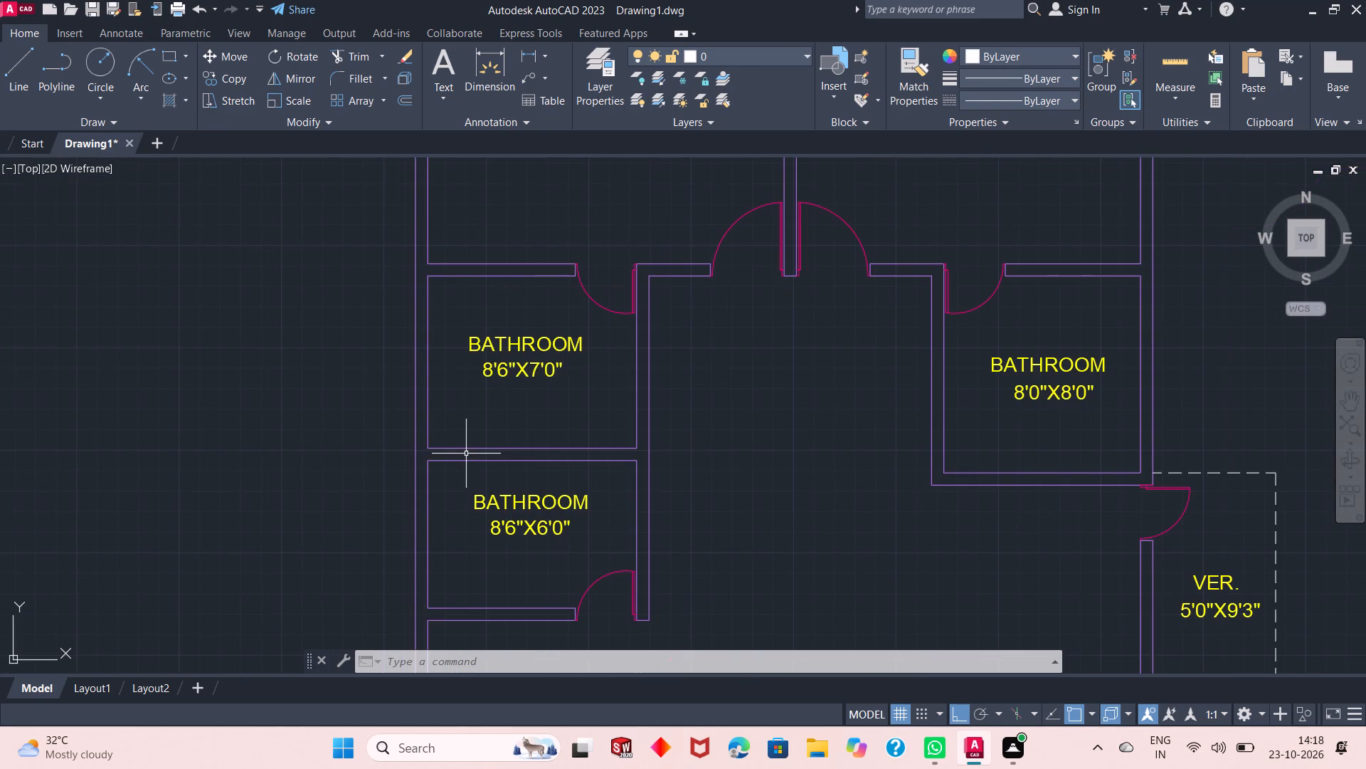
pyautogui.click(11, 66)
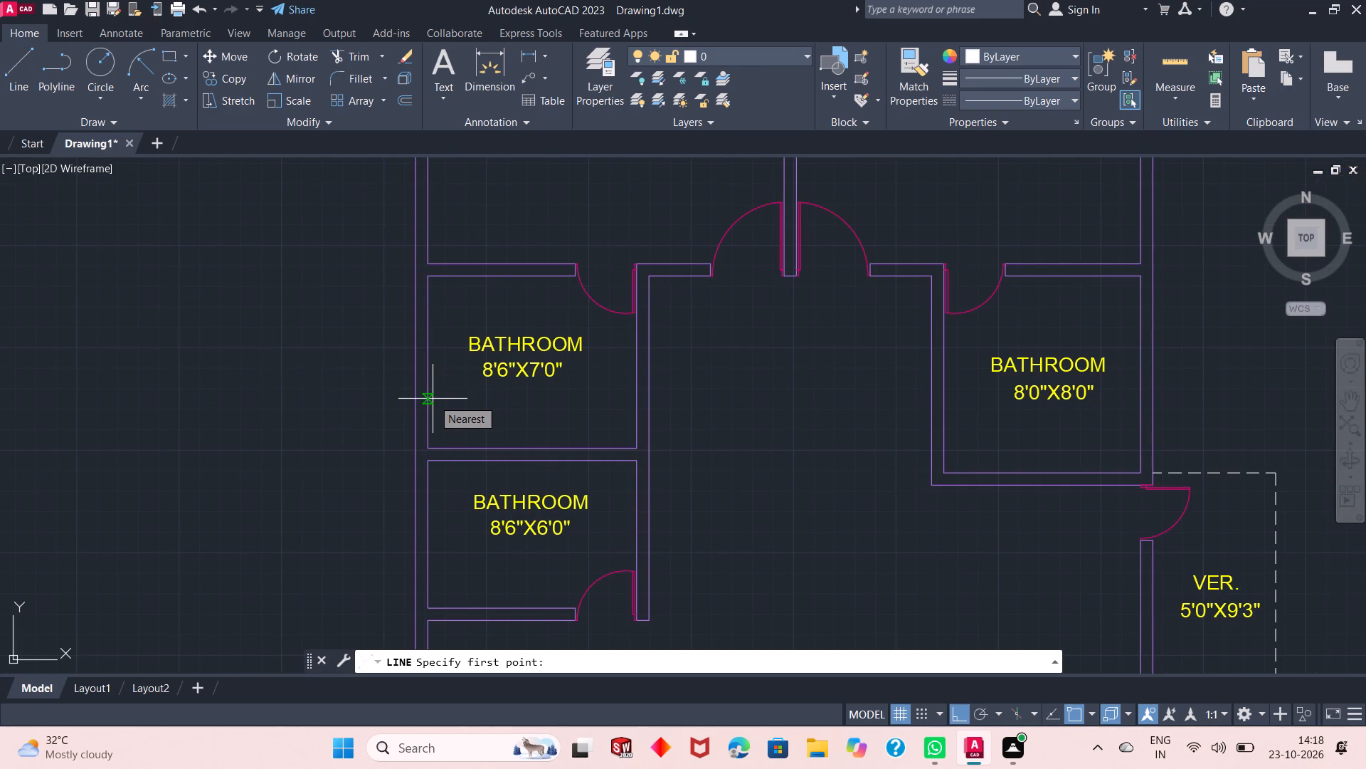
pyautogui.click(429, 397)
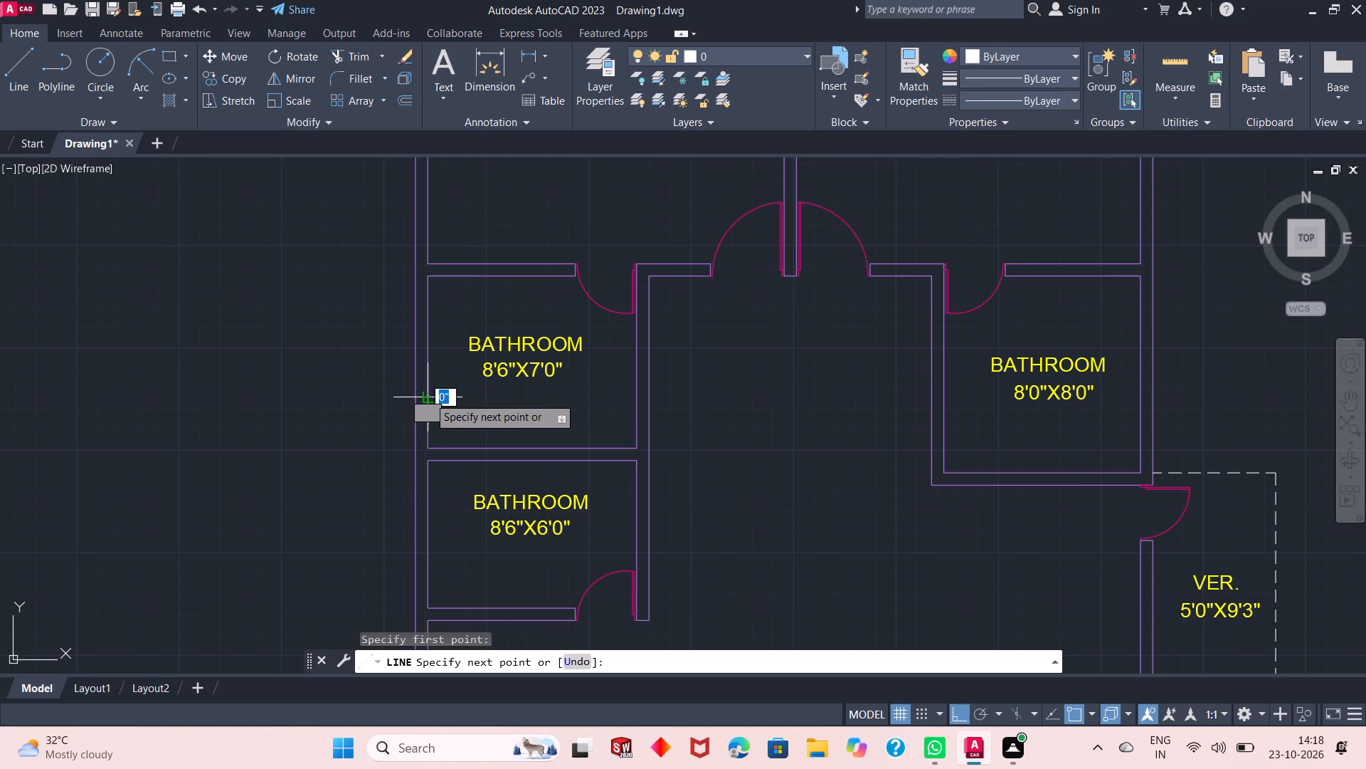
pyautogui.click(413, 397)
pyautogui.rightClick(282, 347)
pyautogui.click(321, 357)
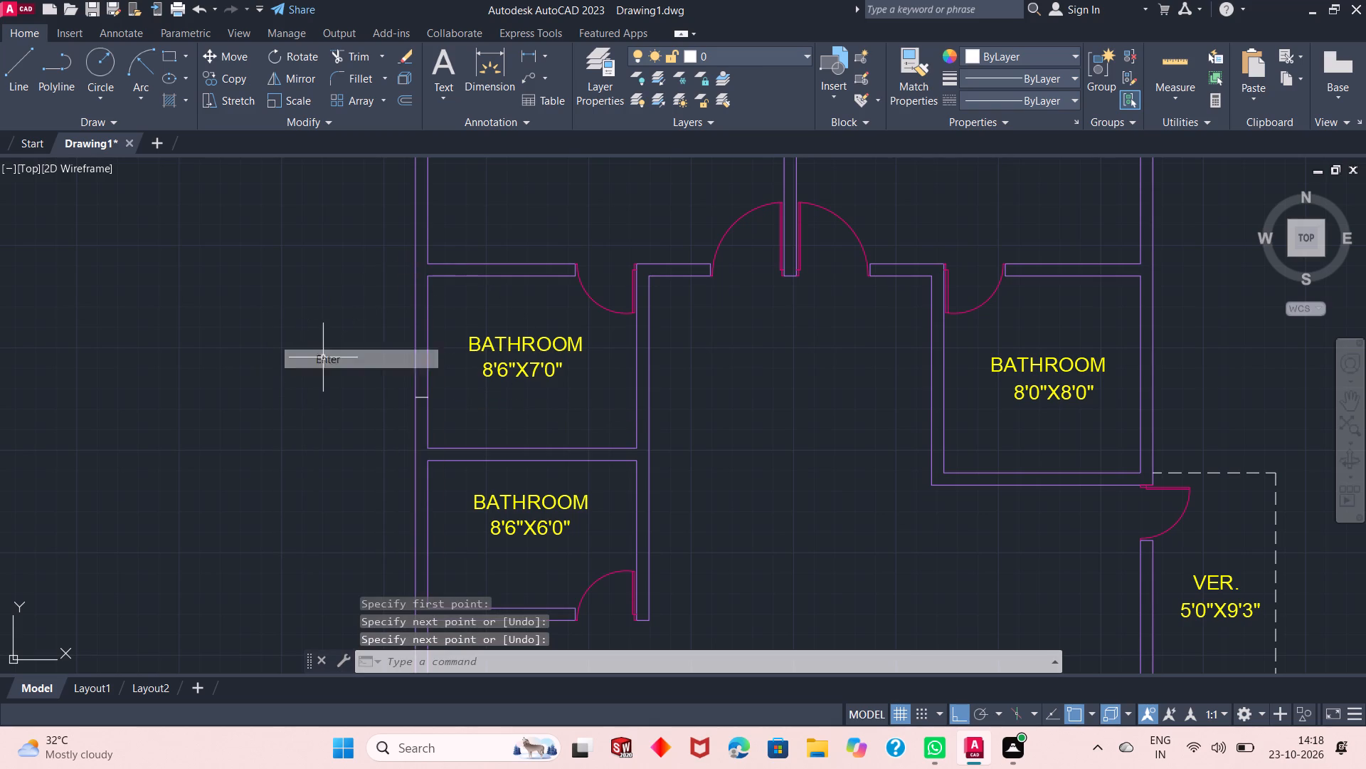
# Offset the short line across the 8'6"X7'0" bathroom's west wall upward by 2'6".
pyautogui.click(420, 401)
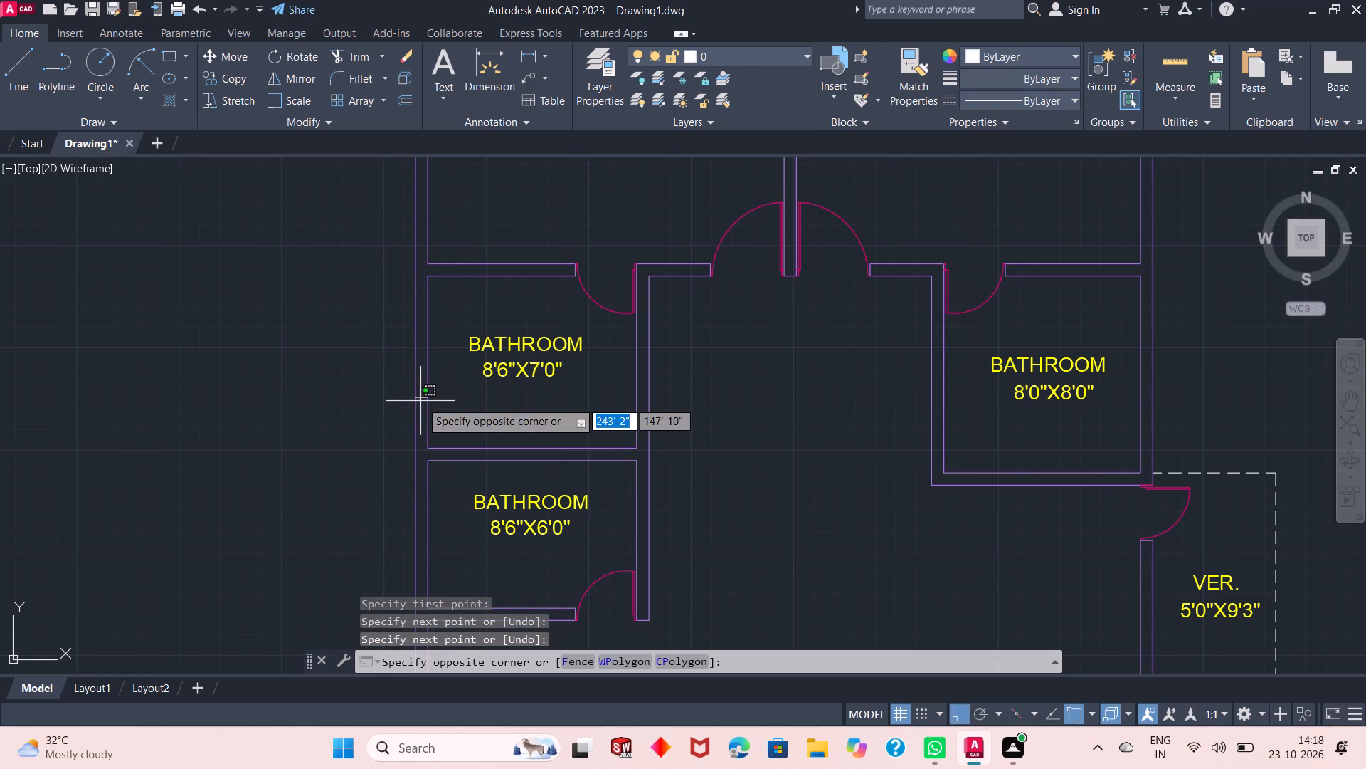
pyautogui.click(420, 396)
pyautogui.click(400, 102)
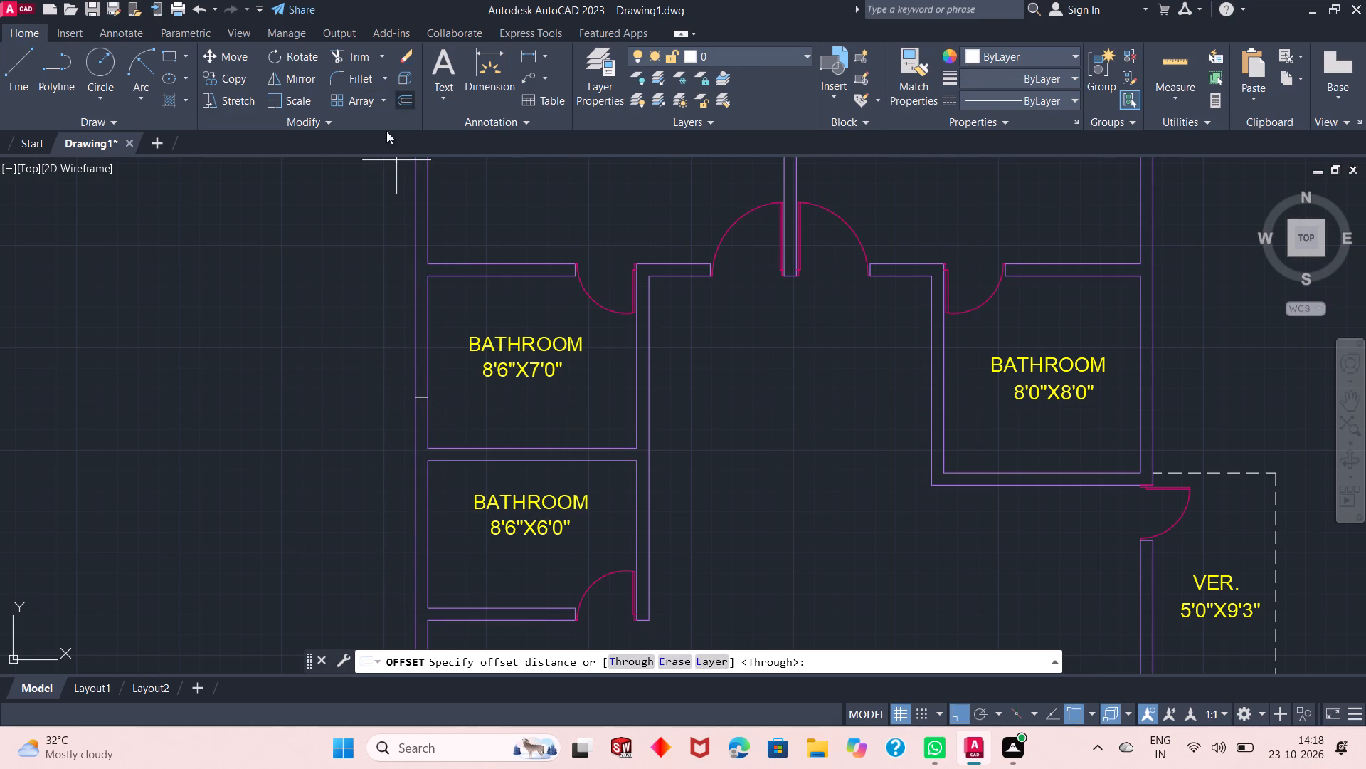
pyautogui.rightClick(356, 182)
pyautogui.click(374, 195)
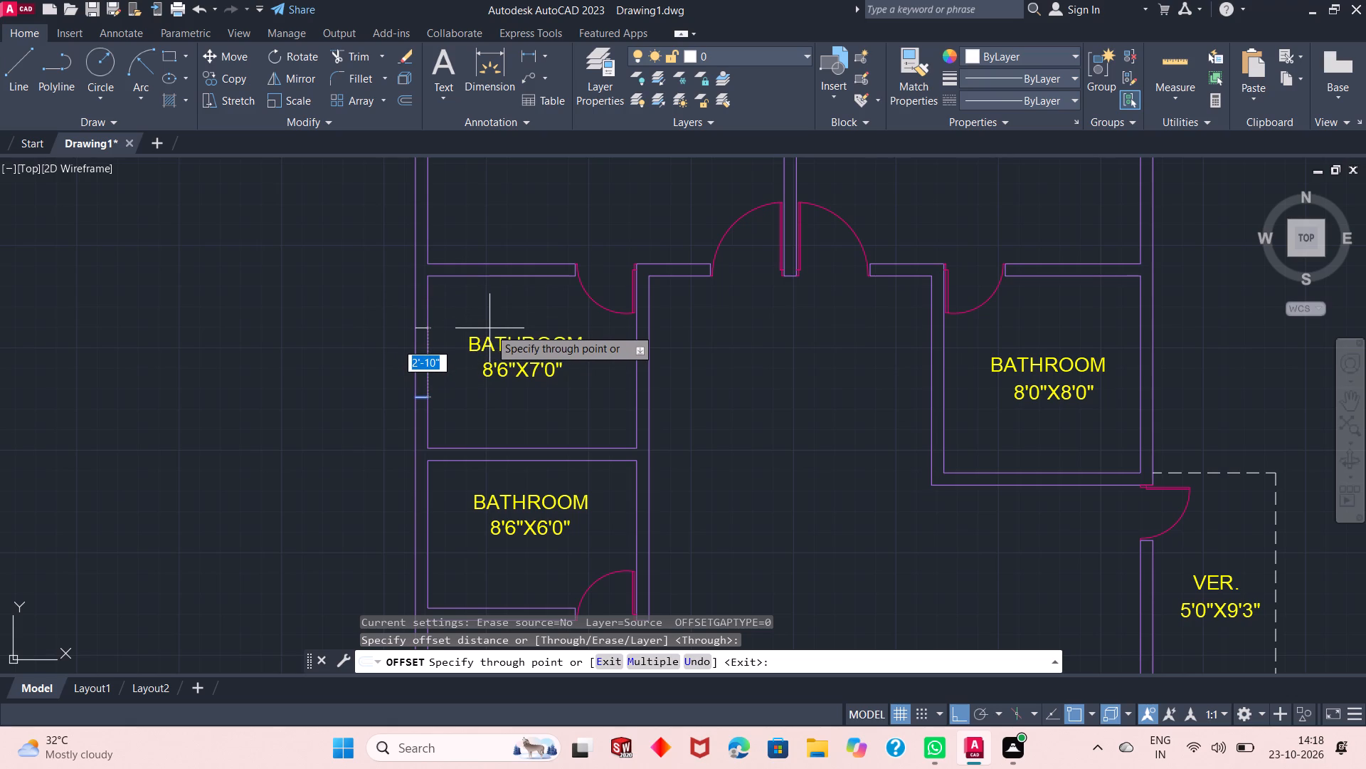
pyautogui.write('2\'6"')
pyautogui.press('Return')
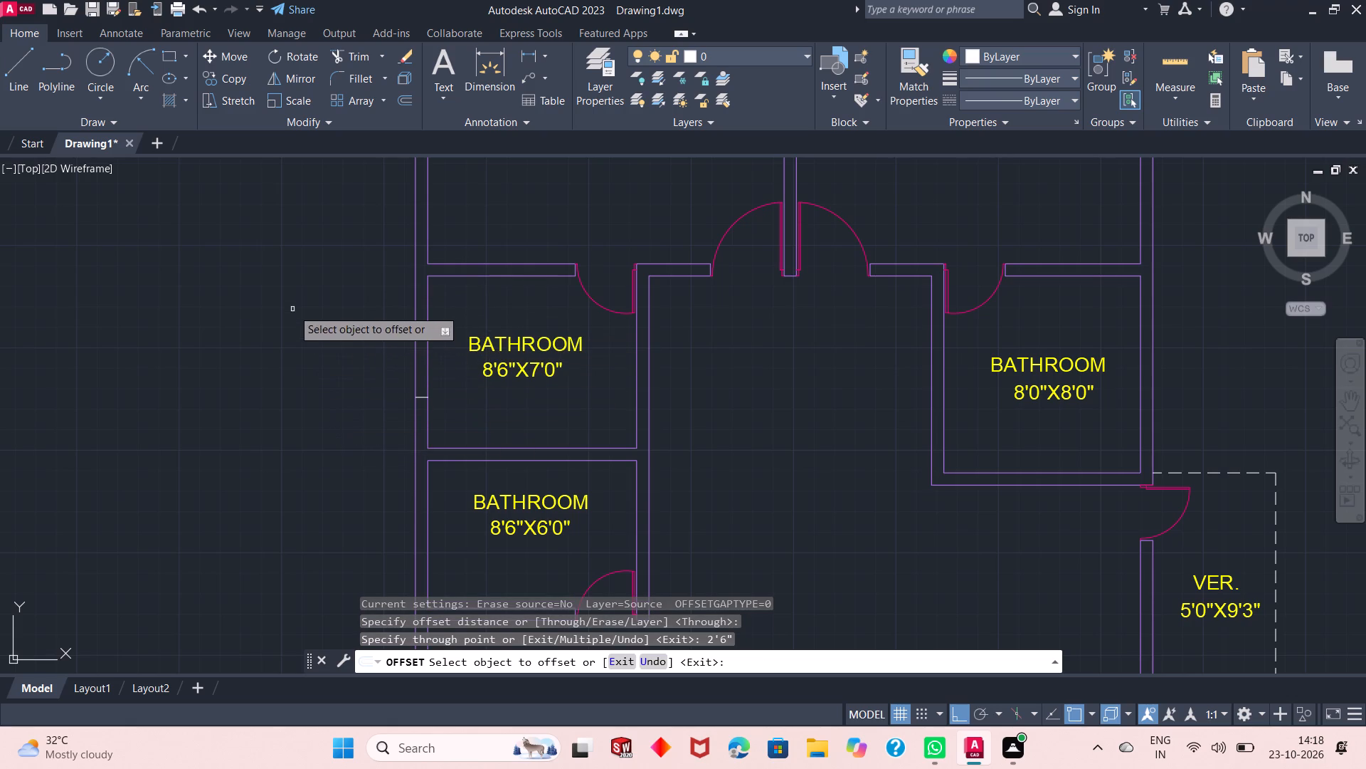
pyautogui.rightClick(292, 309)
pyautogui.click(309, 315)
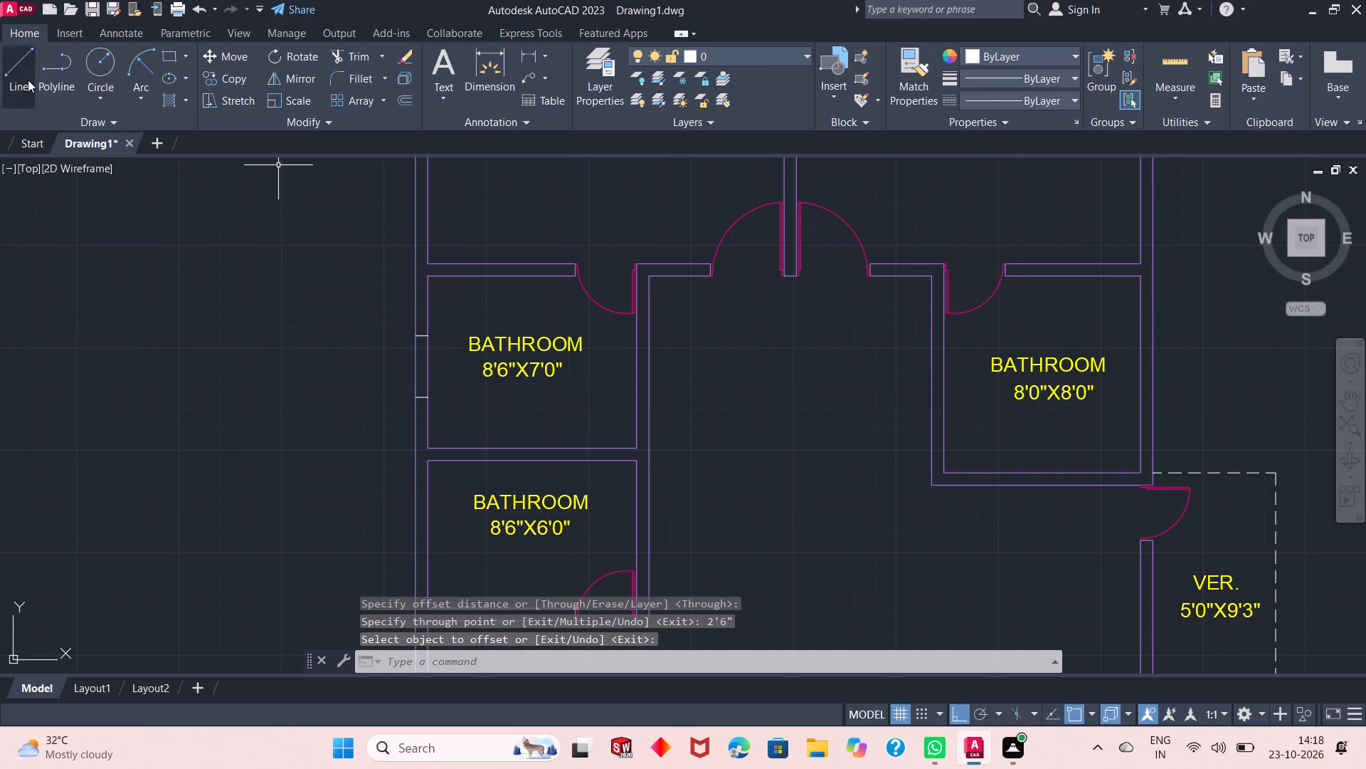
# Draw a 2'6" vertical line joining the midpoints of the two short lines across the 8'6"X7'0" bathroom's west wall.
pyautogui.click(28, 80)
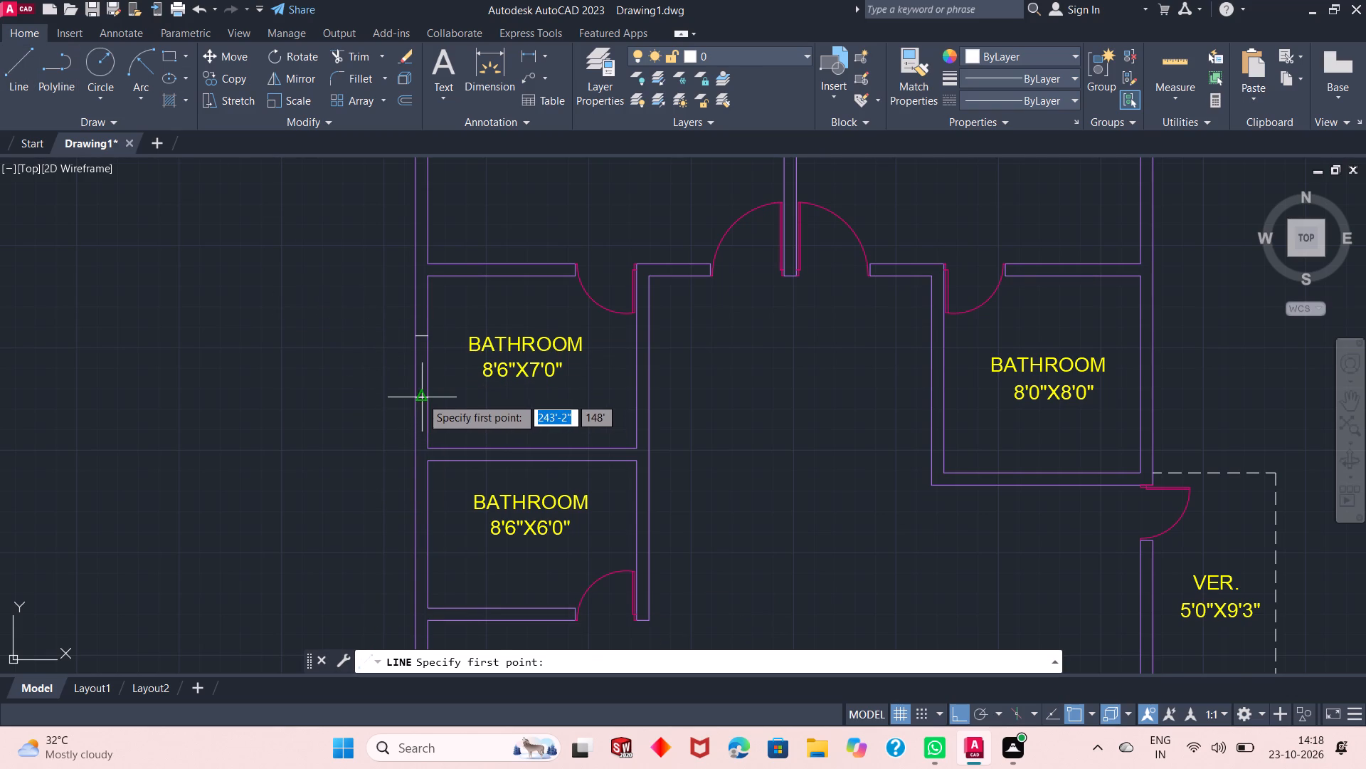
pyautogui.click(421, 397)
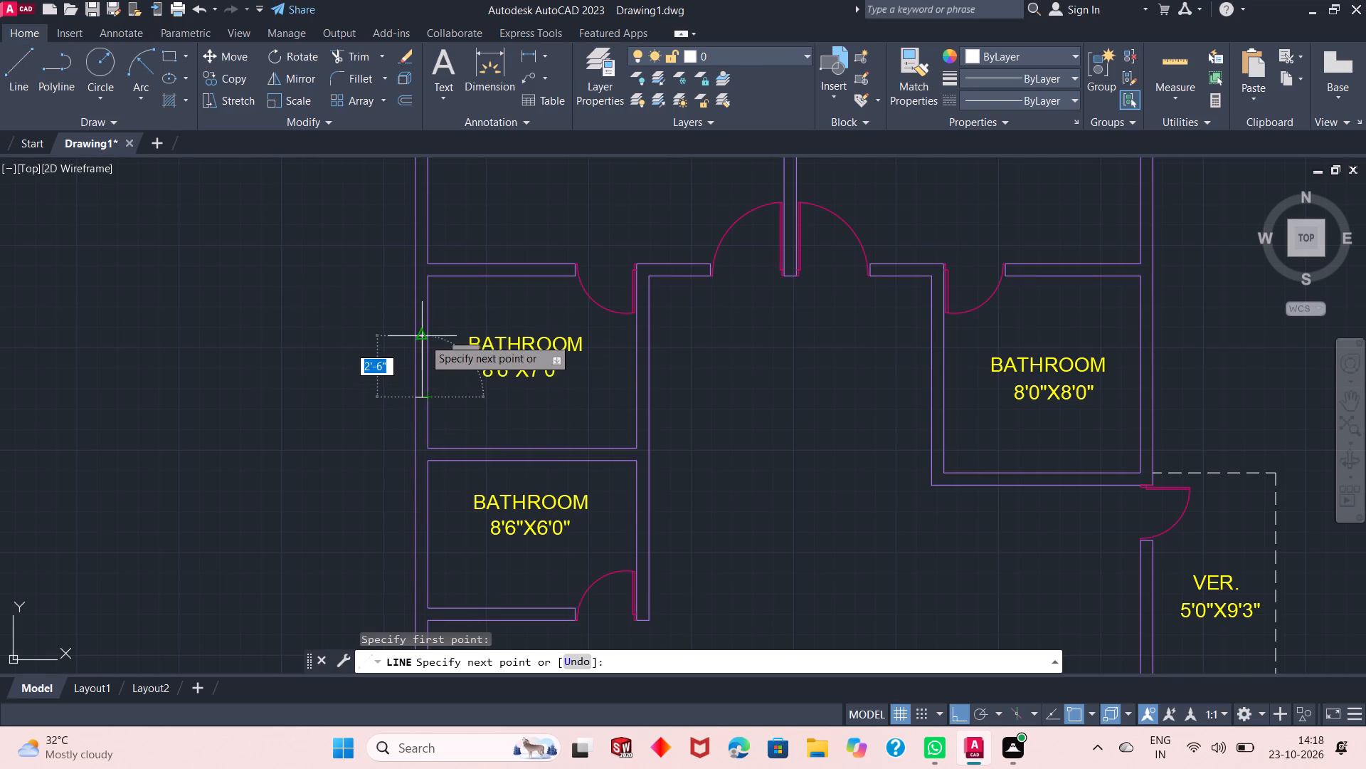
pyautogui.click(423, 338)
pyautogui.rightClick(358, 308)
pyautogui.click(386, 320)
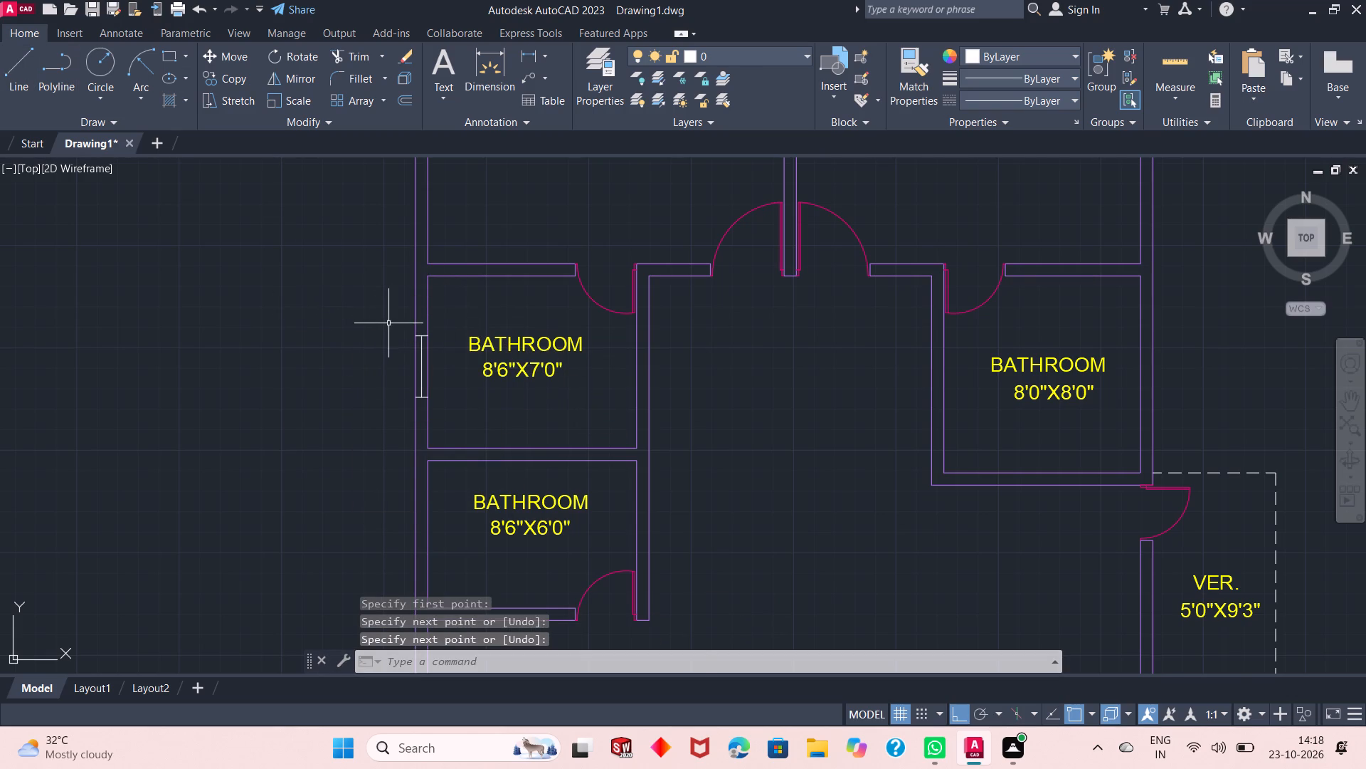
# Copy the 8'6"X7'0" bathroom's window lines straight down into the west wall of the 8'6"X6'0" bathroom, beside its label.
pyautogui.scroll(-2, 388, 323)
pyautogui.scroll(2, 424, 414)
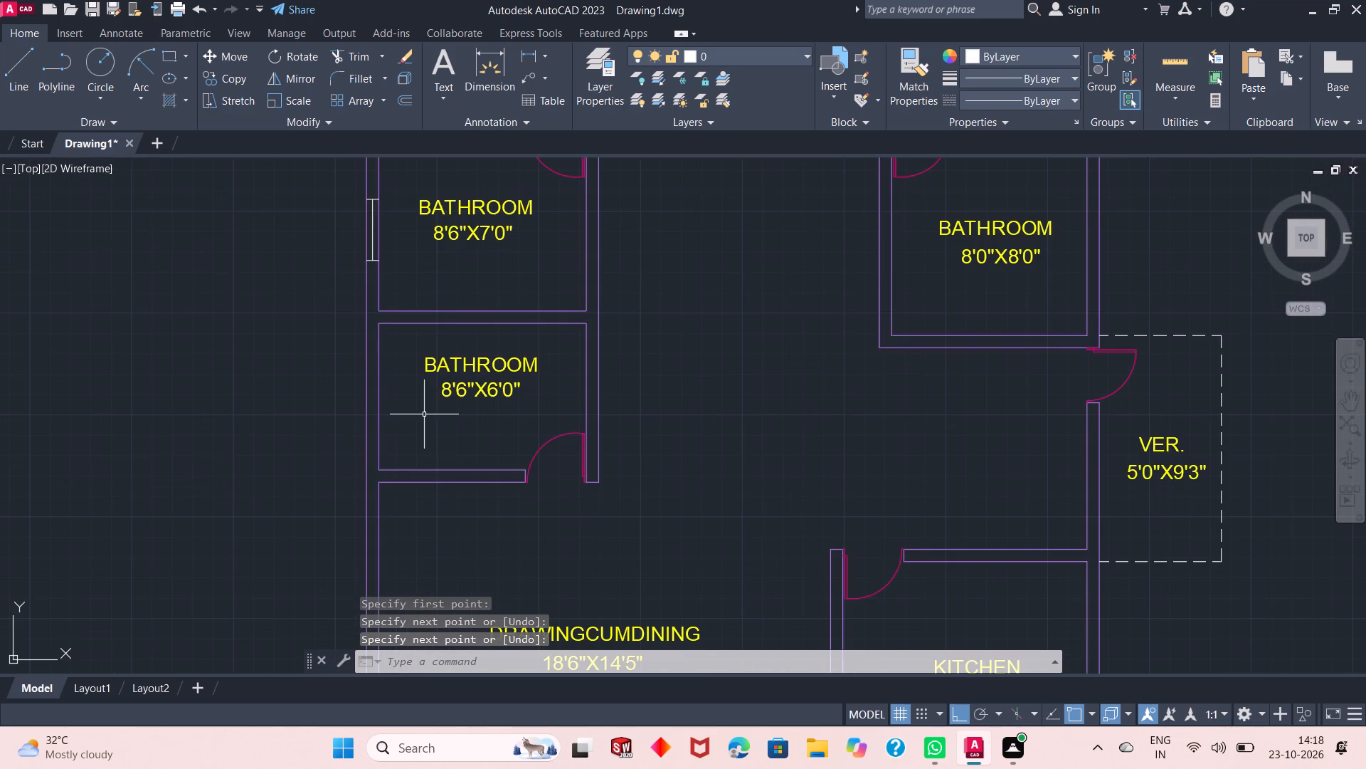
pyautogui.scroll(1, 365, 222)
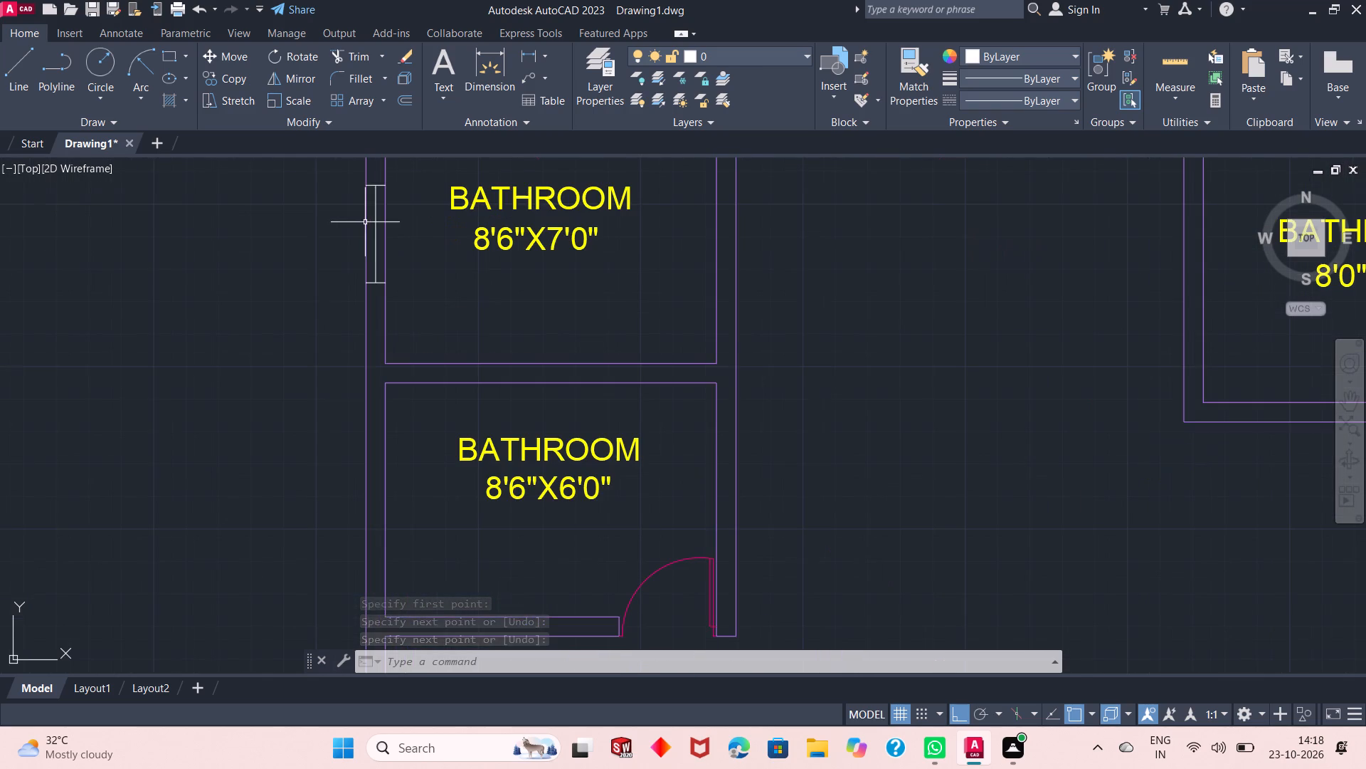
pyautogui.click(382, 177)
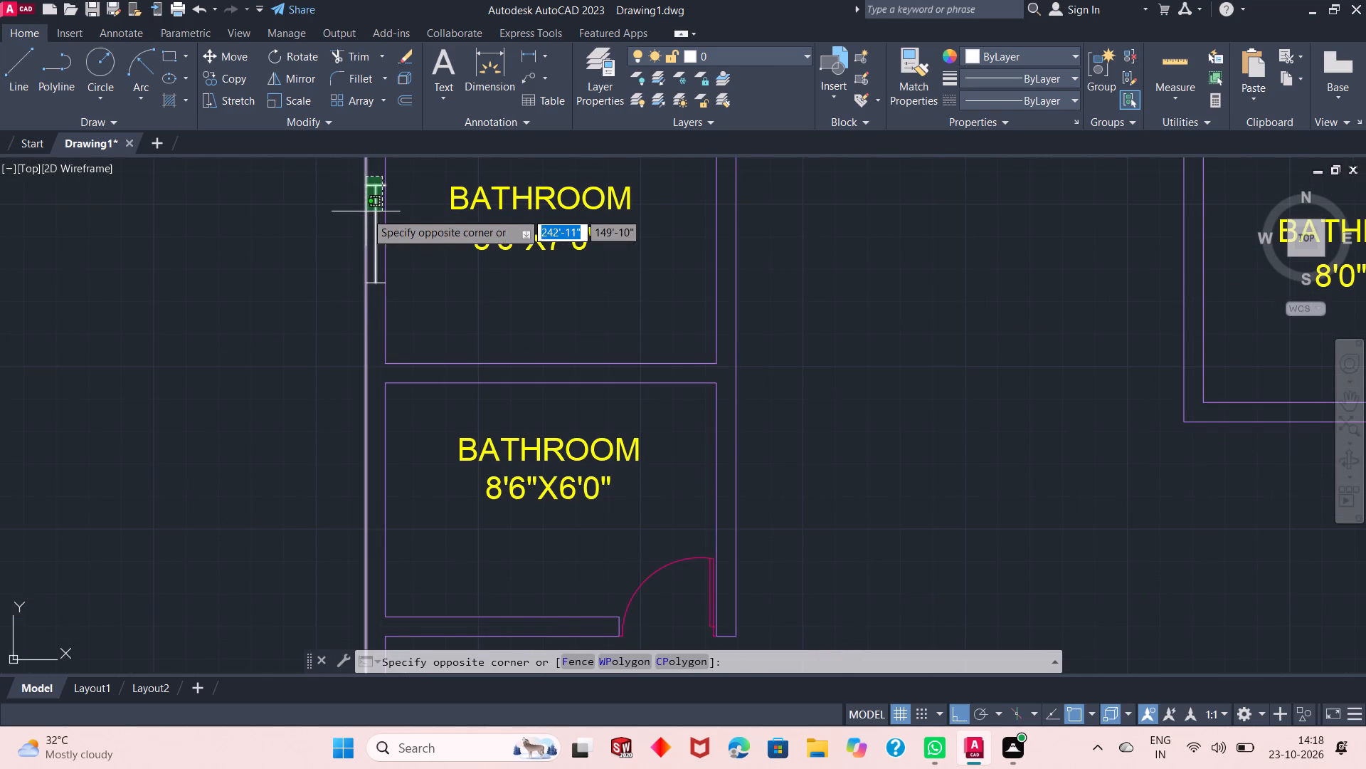
pyautogui.click(369, 300)
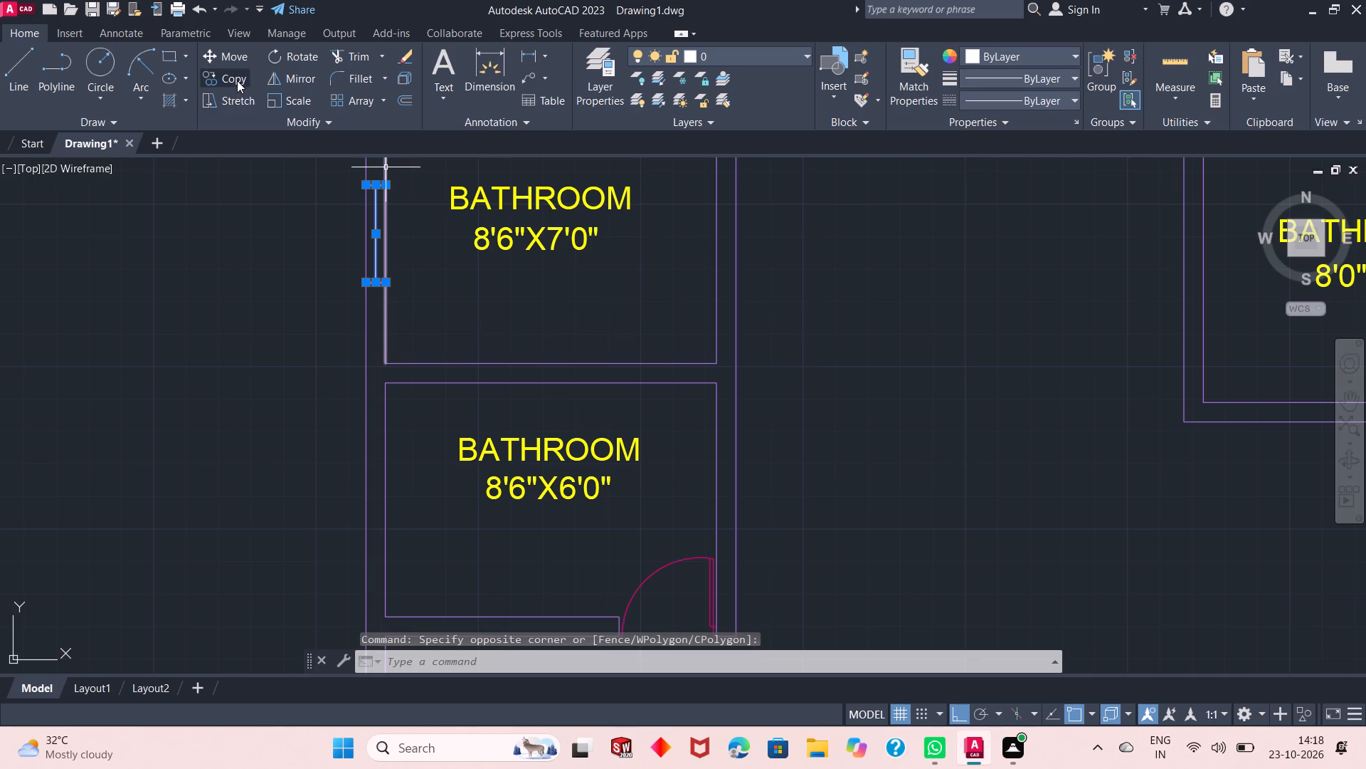
pyautogui.click(237, 80)
pyautogui.click(384, 281)
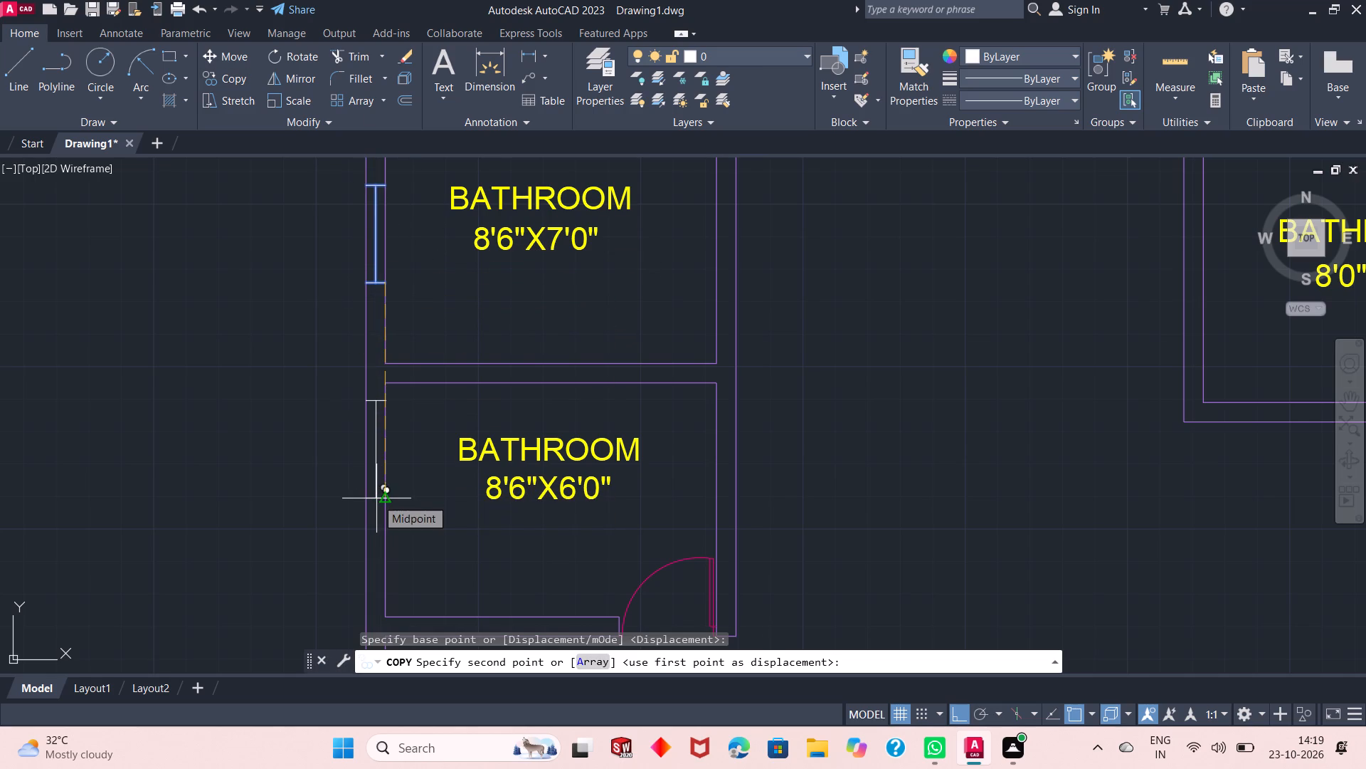
pyautogui.click(389, 538)
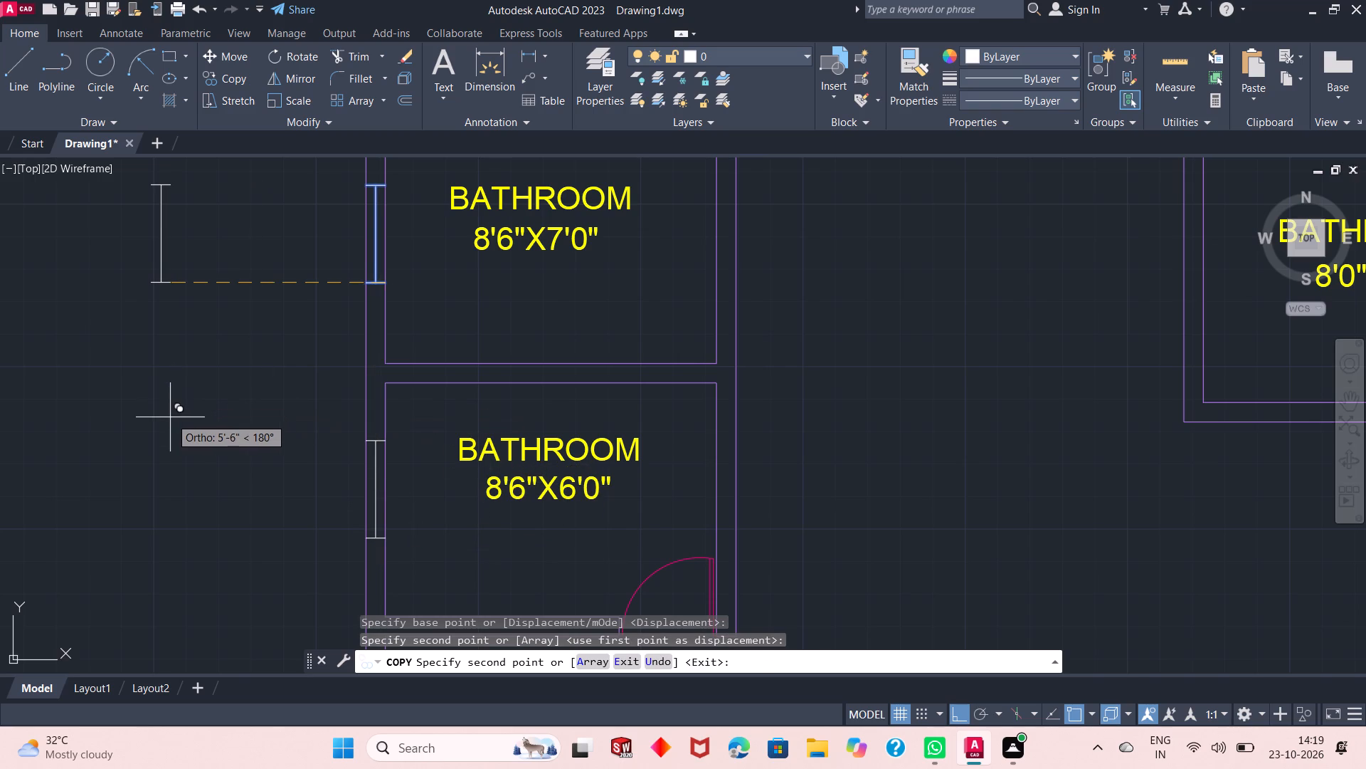
pyautogui.rightClick(170, 417)
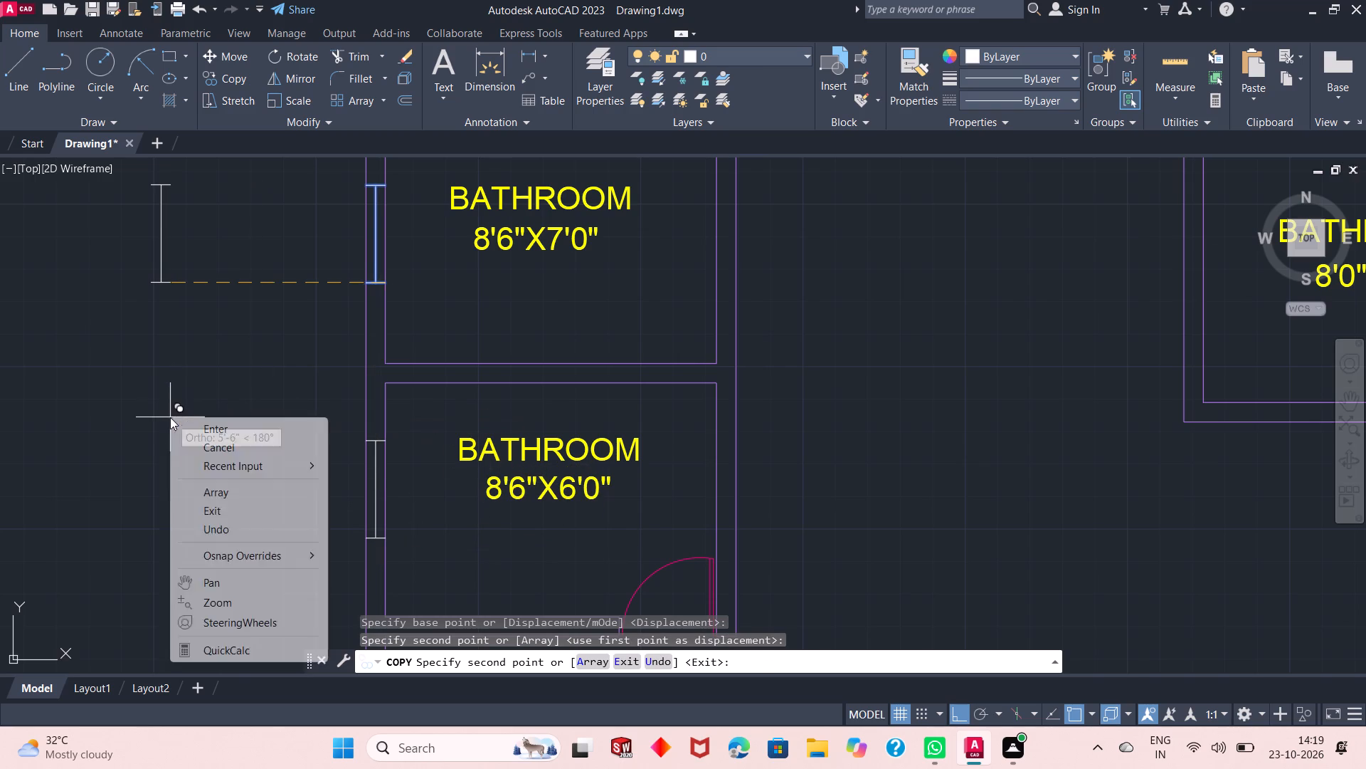
pyautogui.click(187, 429)
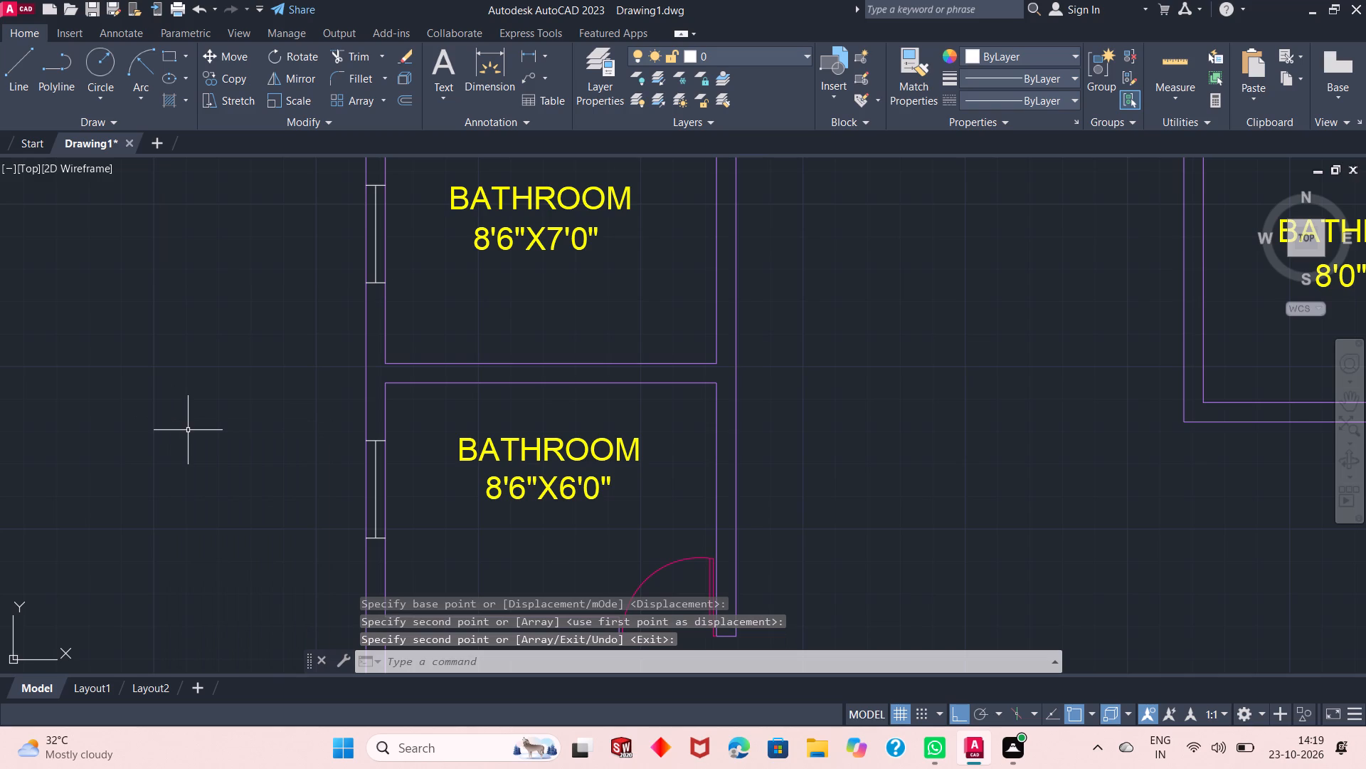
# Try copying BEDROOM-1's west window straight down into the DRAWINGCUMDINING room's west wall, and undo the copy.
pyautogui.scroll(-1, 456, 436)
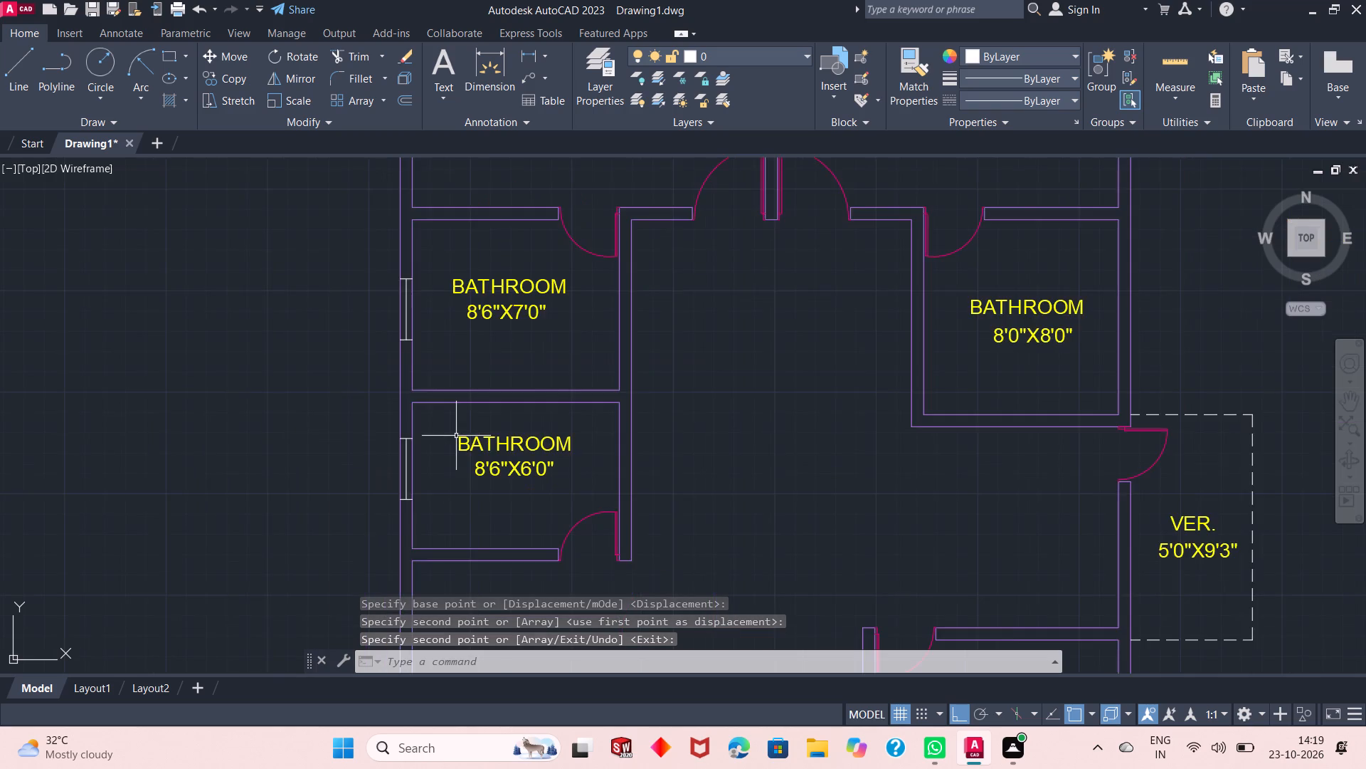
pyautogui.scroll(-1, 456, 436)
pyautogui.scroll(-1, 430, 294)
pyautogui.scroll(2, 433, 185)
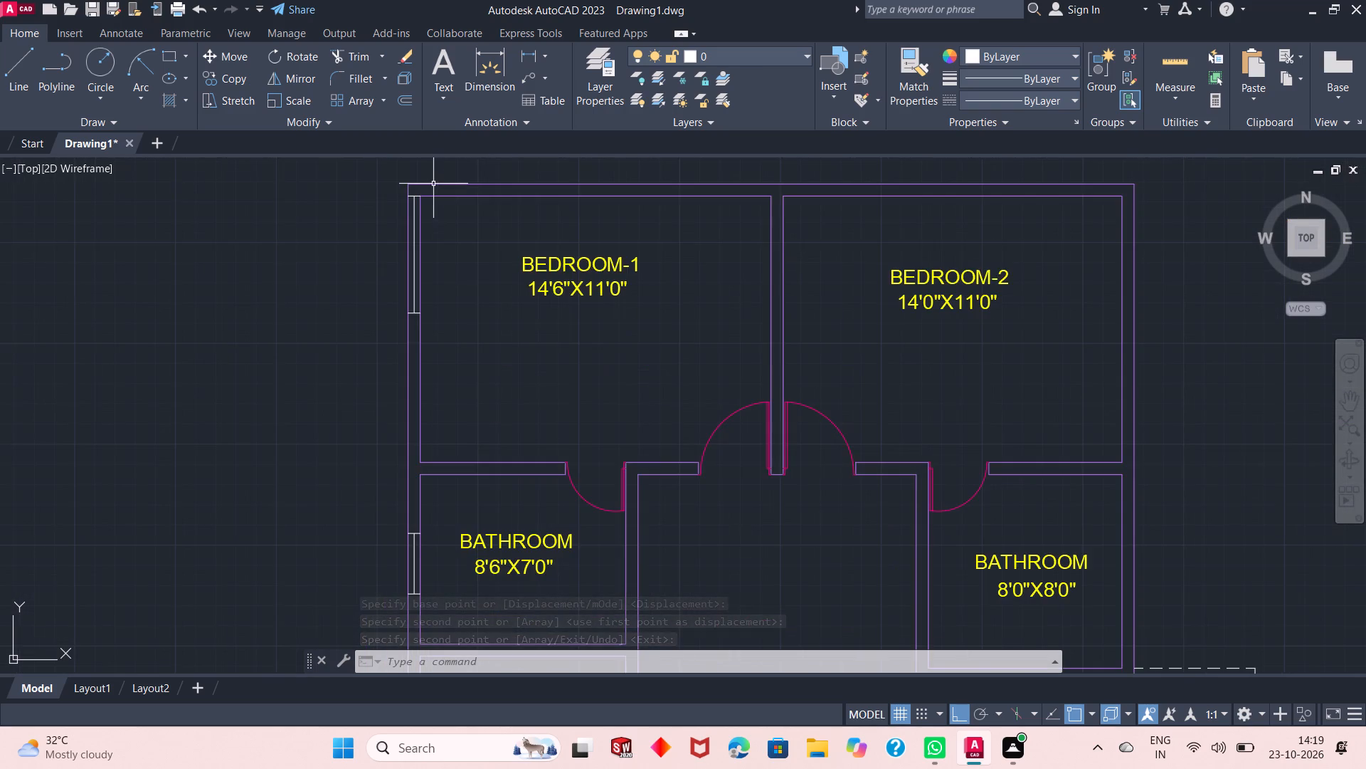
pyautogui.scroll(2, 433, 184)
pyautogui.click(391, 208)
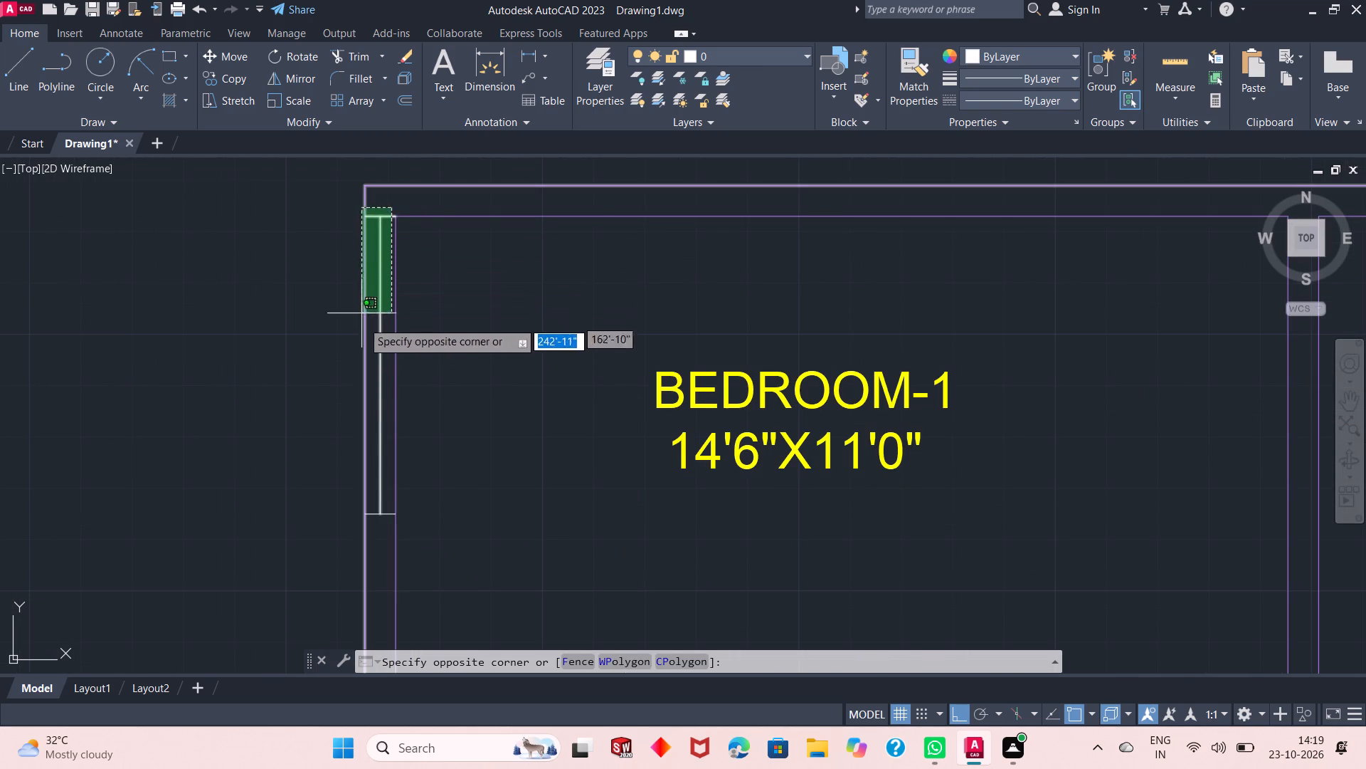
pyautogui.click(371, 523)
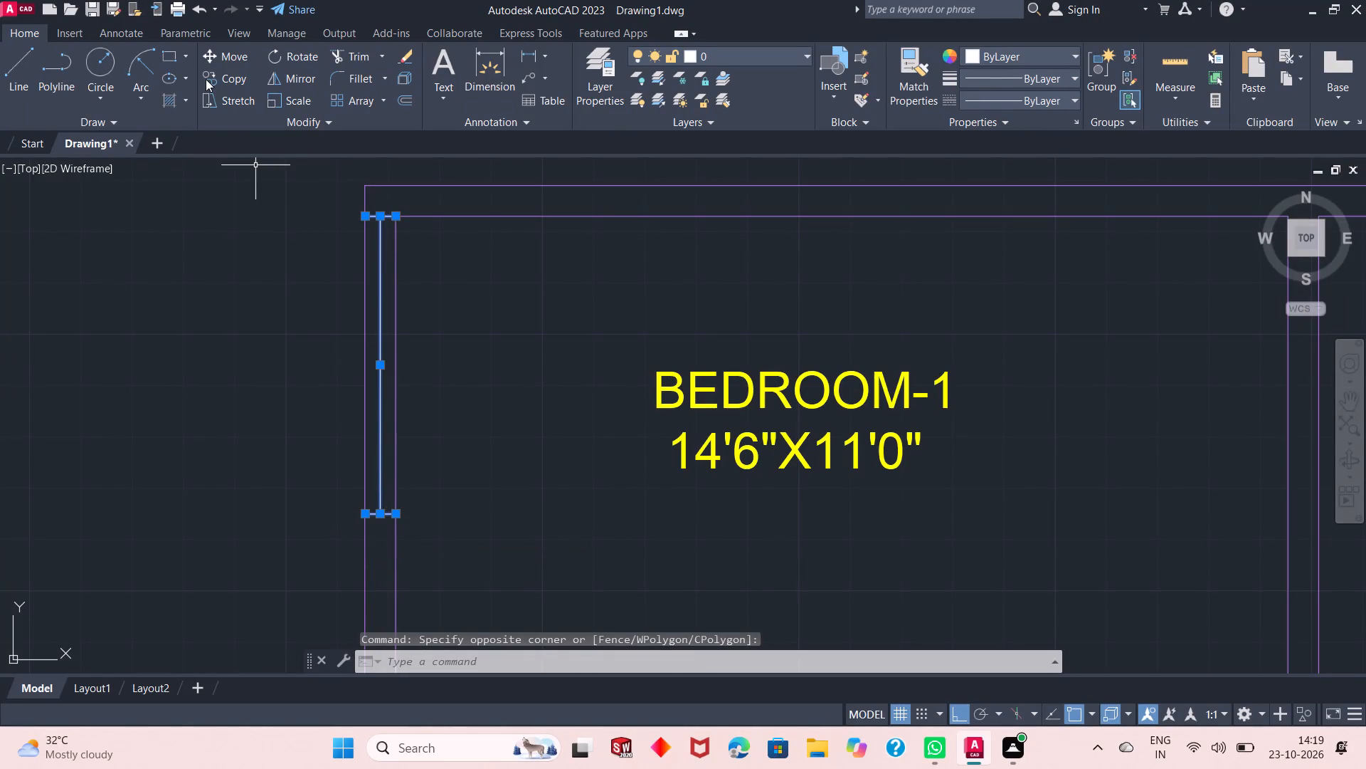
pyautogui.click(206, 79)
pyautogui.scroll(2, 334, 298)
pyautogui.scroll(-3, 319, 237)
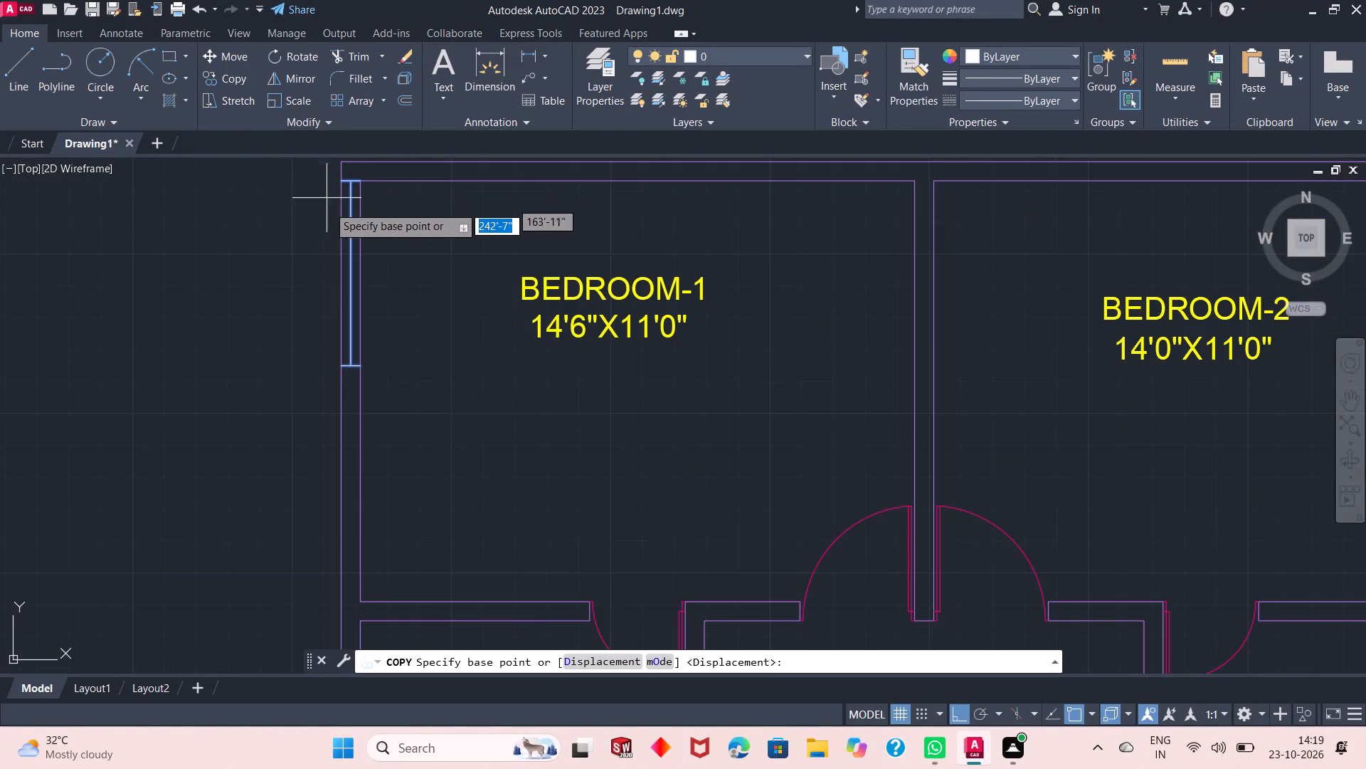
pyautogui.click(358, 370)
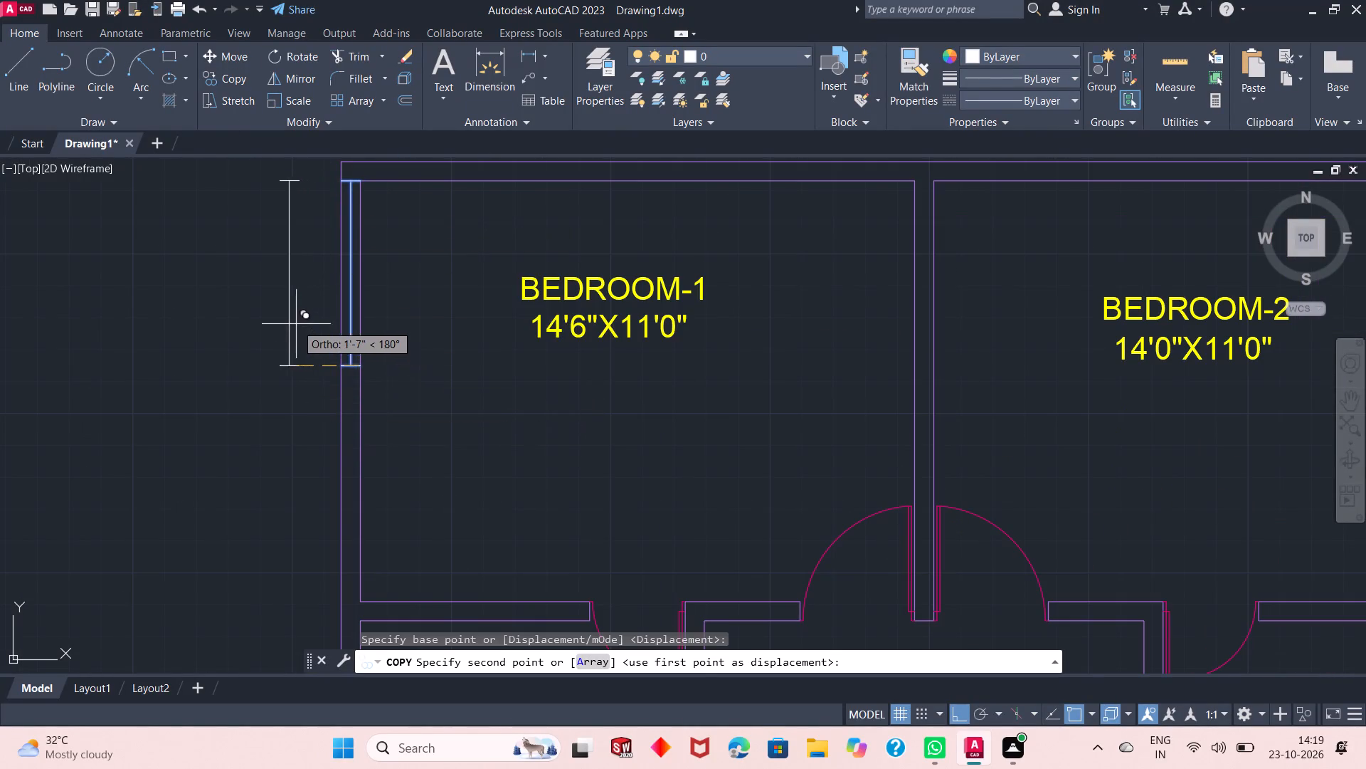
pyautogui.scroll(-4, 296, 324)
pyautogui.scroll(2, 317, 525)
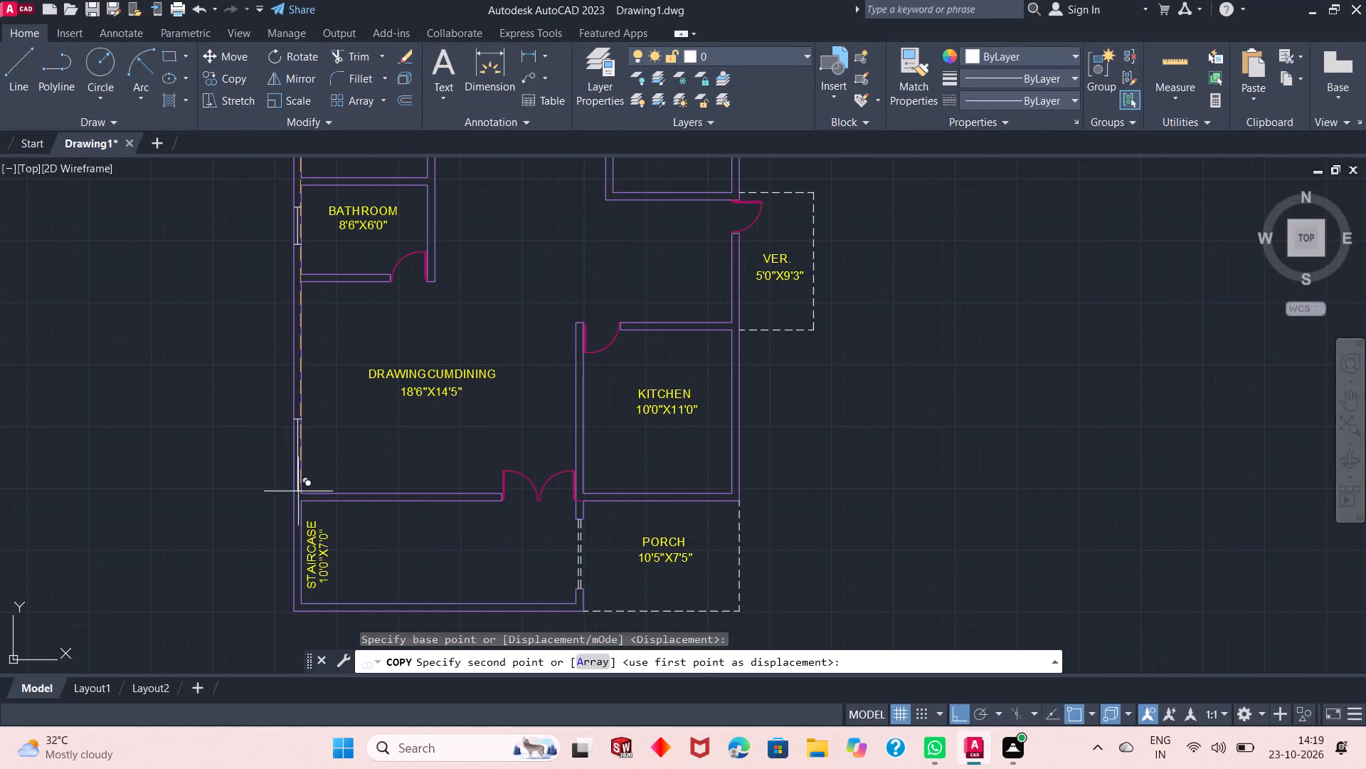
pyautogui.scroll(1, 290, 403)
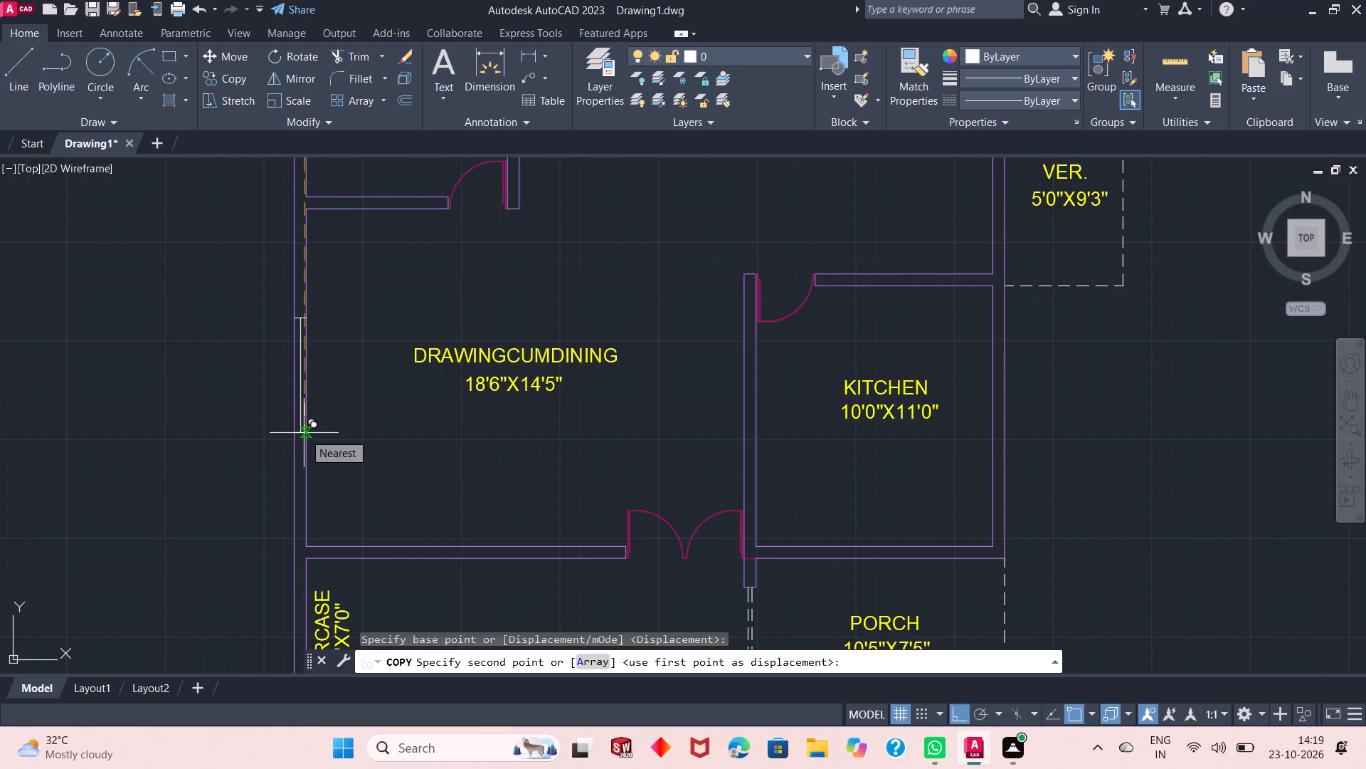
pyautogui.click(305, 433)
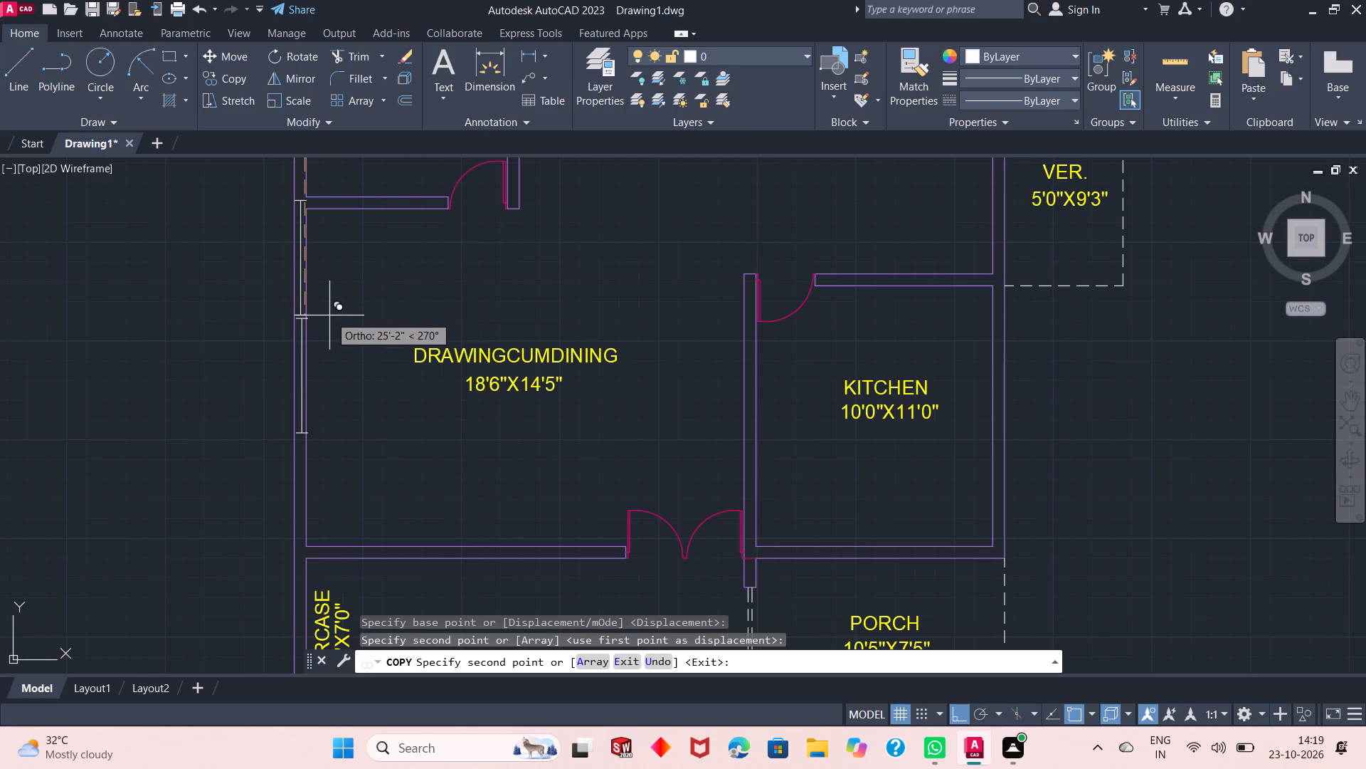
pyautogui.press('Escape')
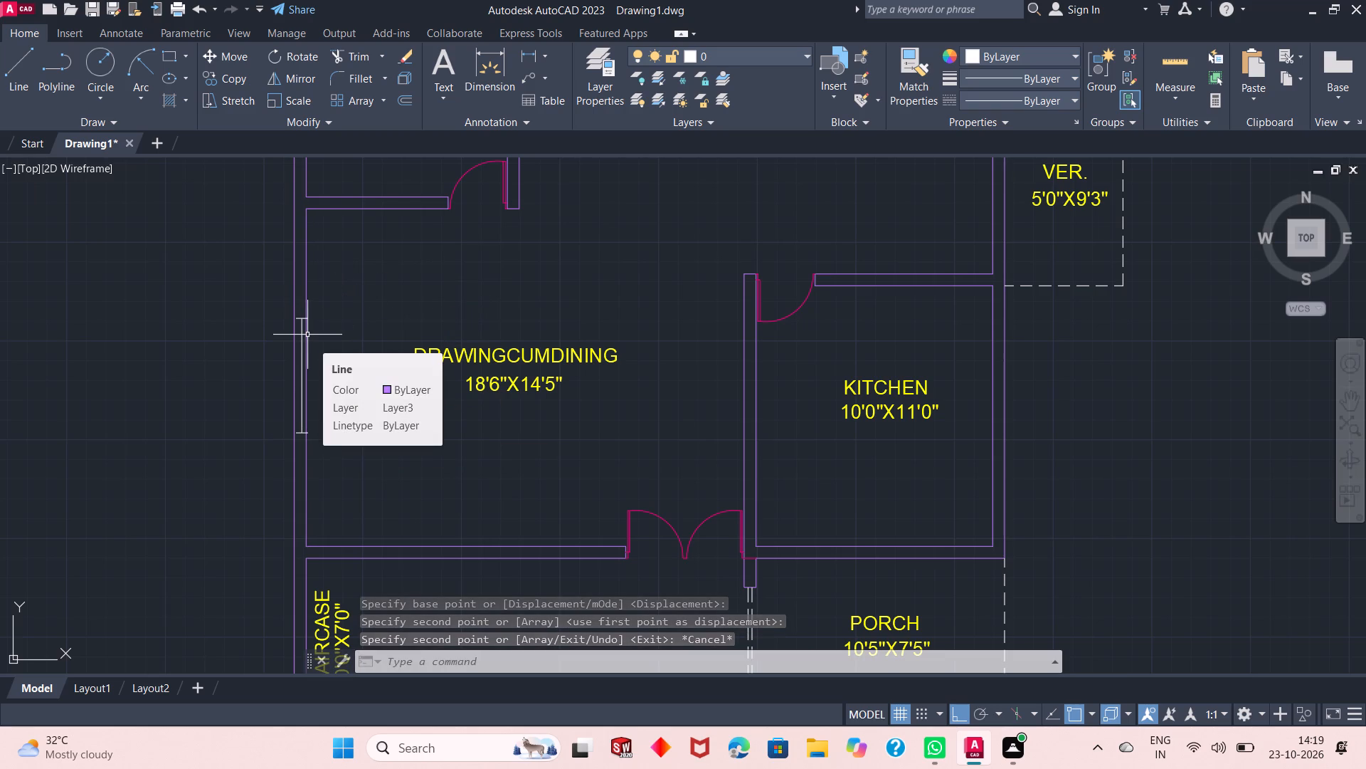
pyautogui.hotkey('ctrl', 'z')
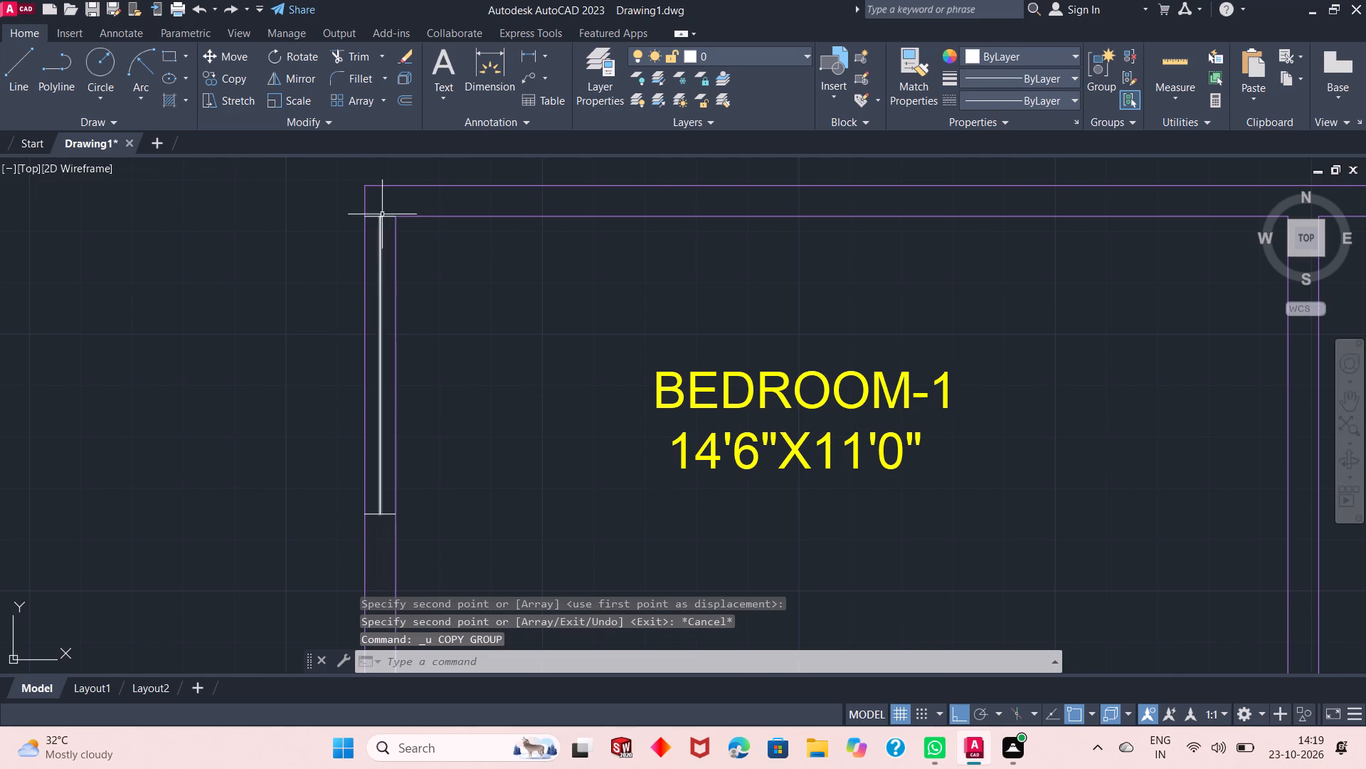
# Copy BEDROOM-1's west window about 30'-8" straight down into the west wall of the DRAWINGCUMDINING room.
pyautogui.click(388, 208)
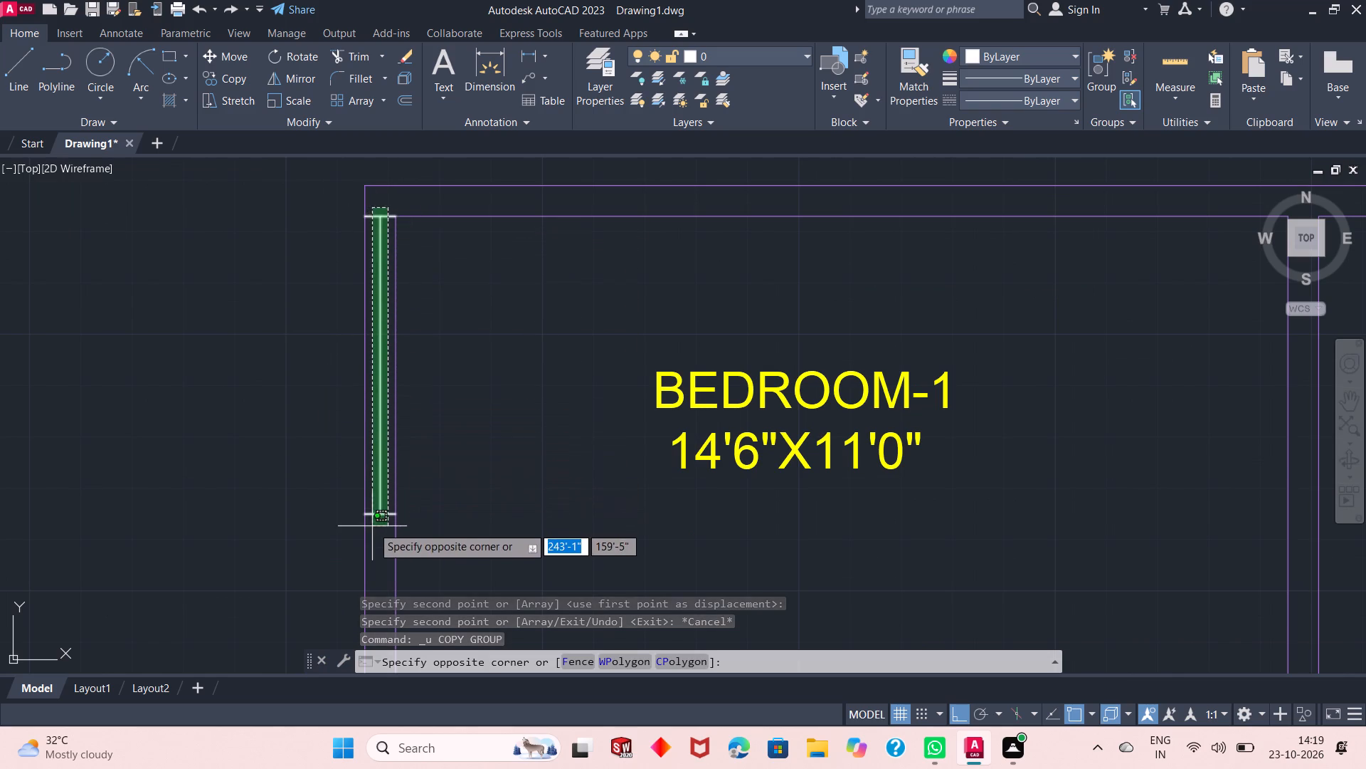
pyautogui.click(372, 526)
pyautogui.click(239, 85)
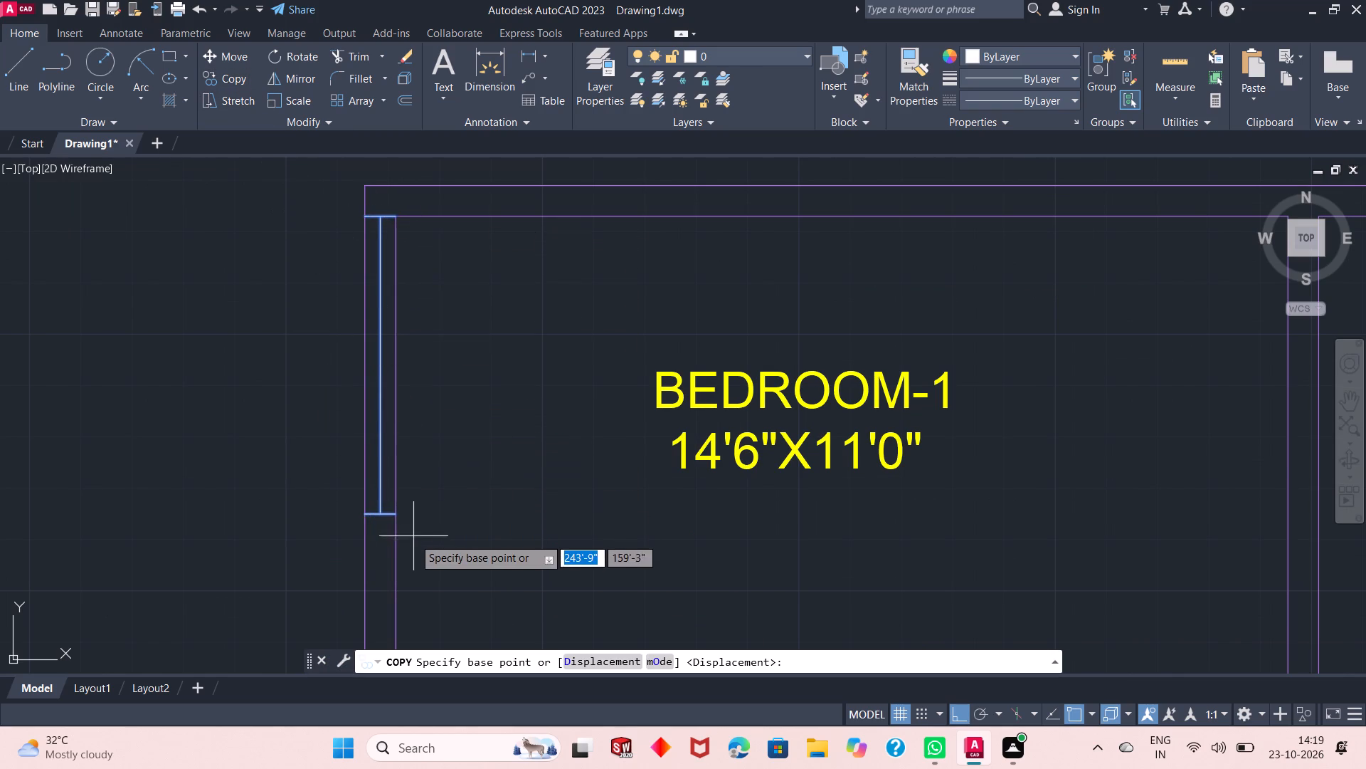
pyautogui.click(393, 514)
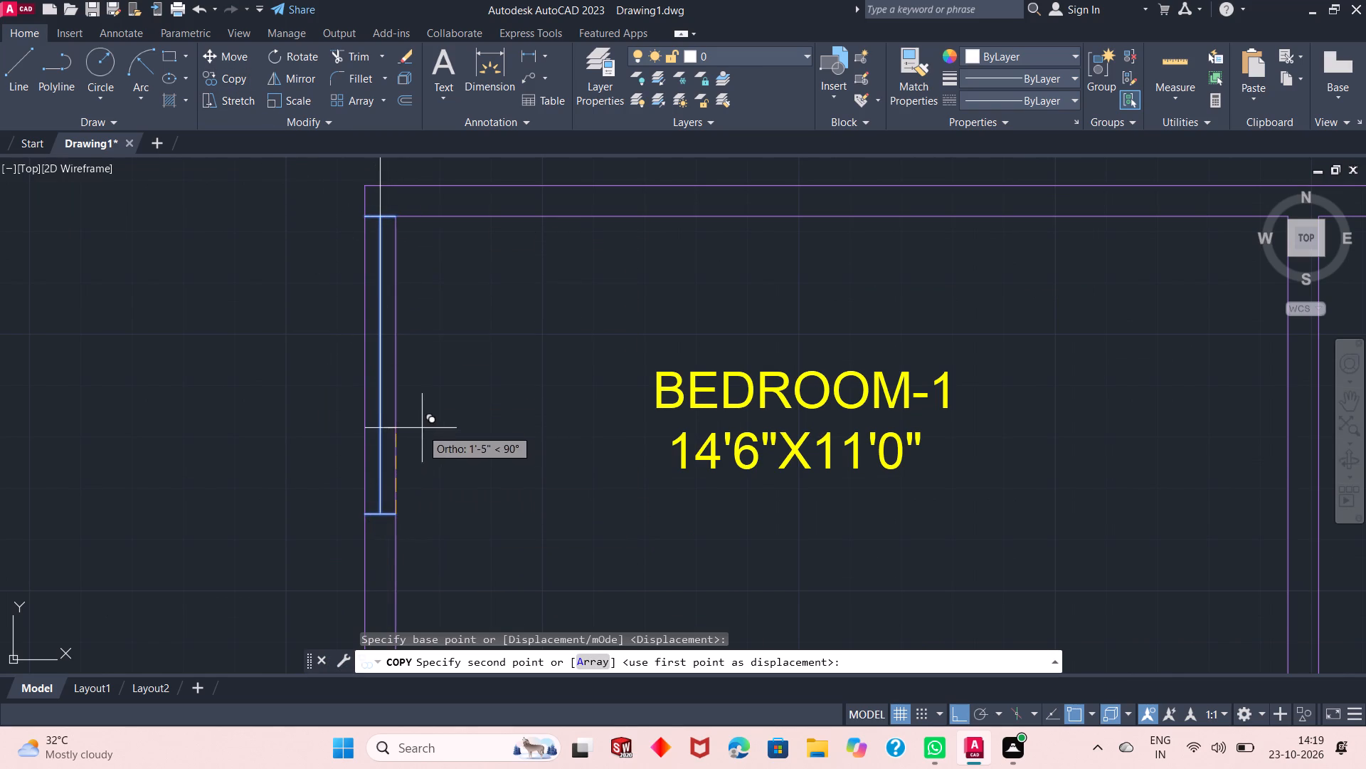
pyautogui.scroll(-4, 384, 306)
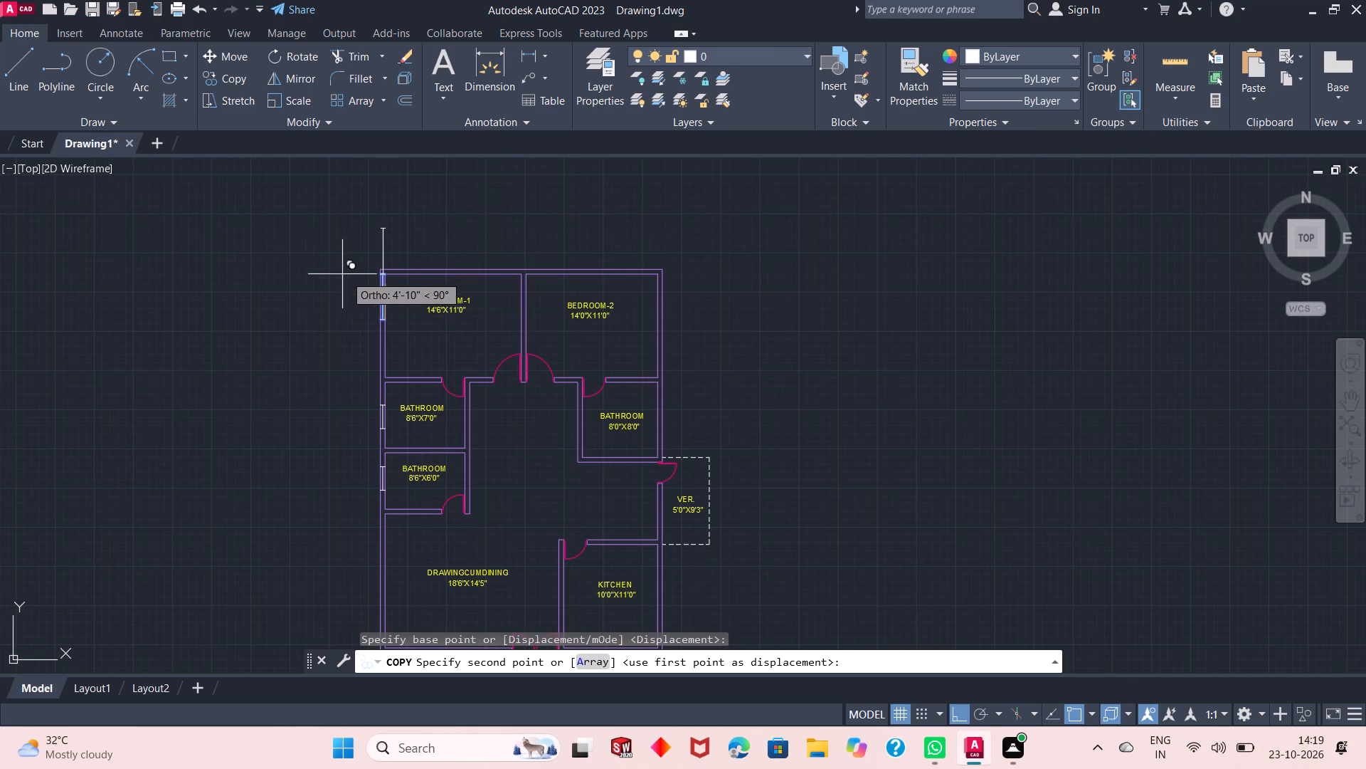
pyautogui.scroll(-2, 399, 278)
pyautogui.scroll(2, 386, 445)
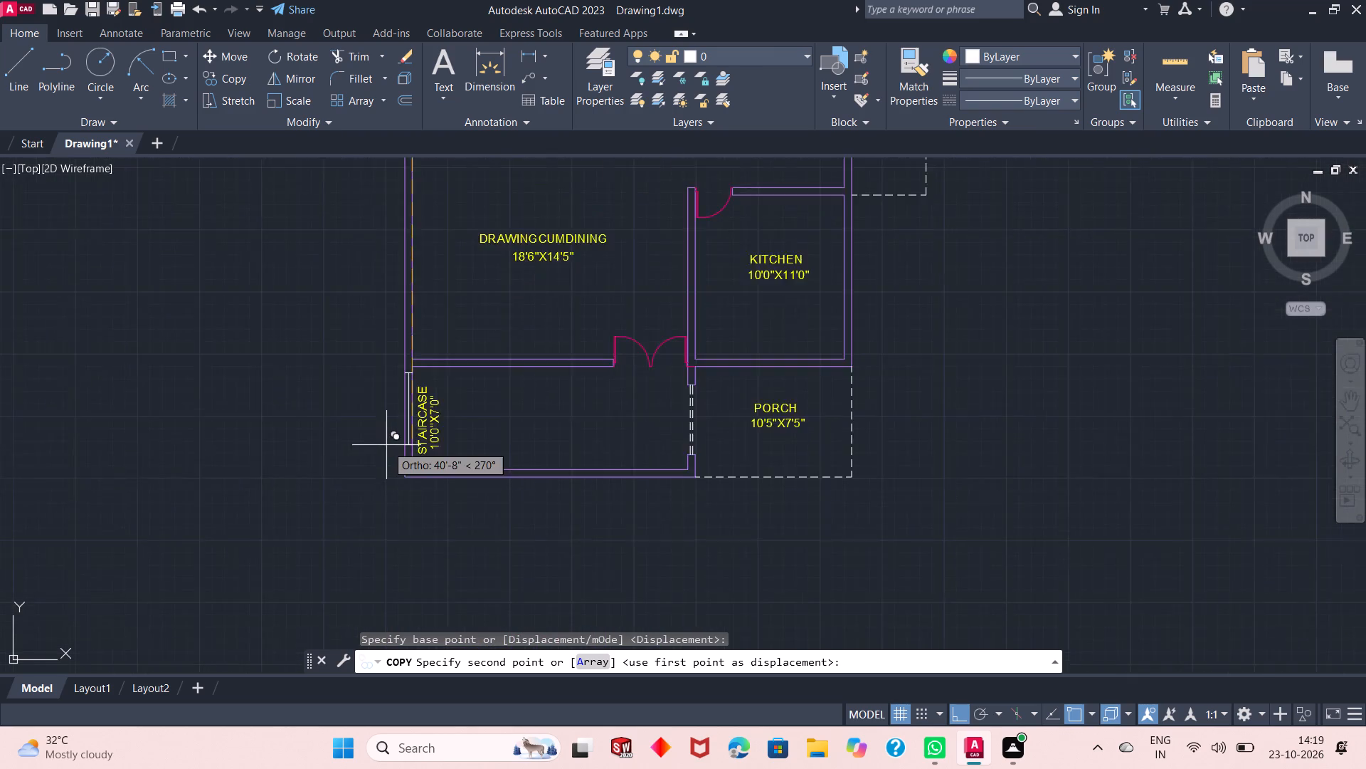
pyautogui.scroll(3, 387, 444)
pyautogui.scroll(-2, 387, 441)
pyautogui.scroll(2, 419, 257)
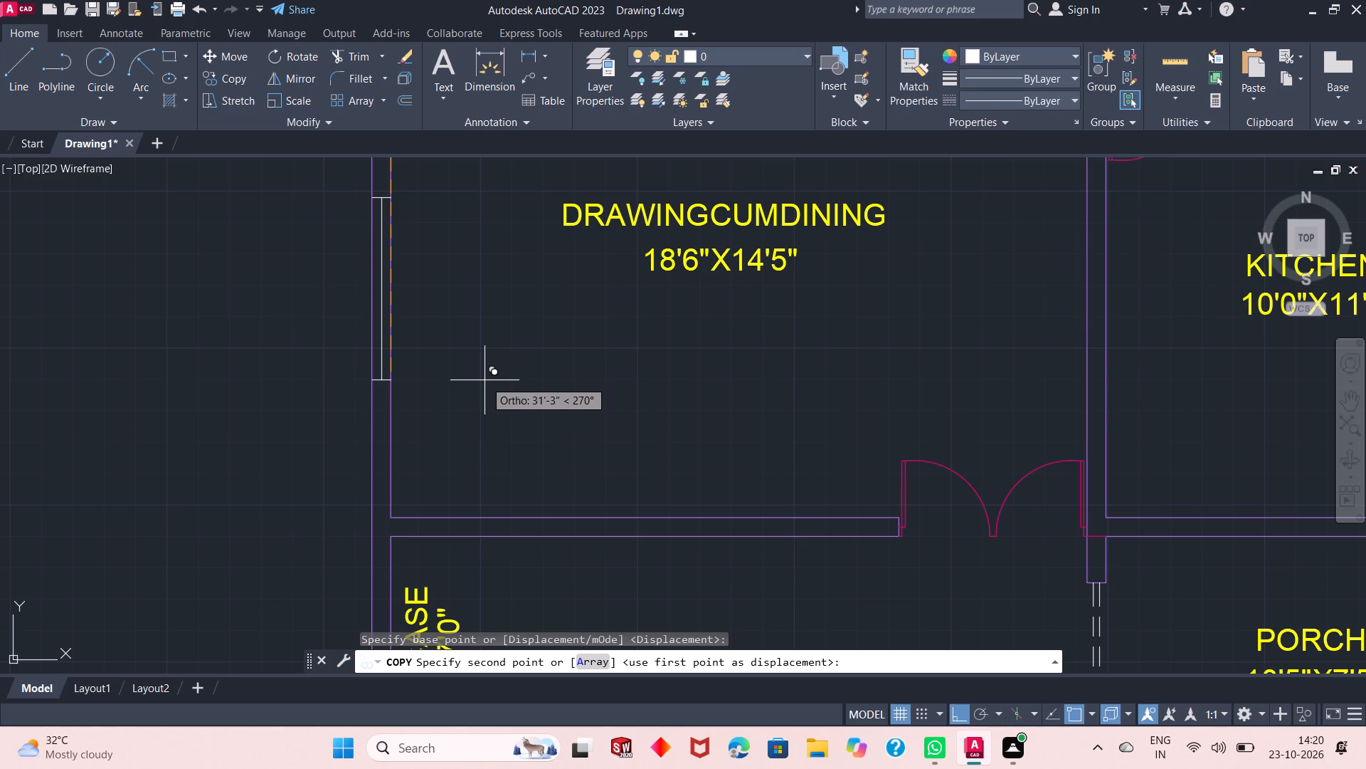
pyautogui.click(498, 357)
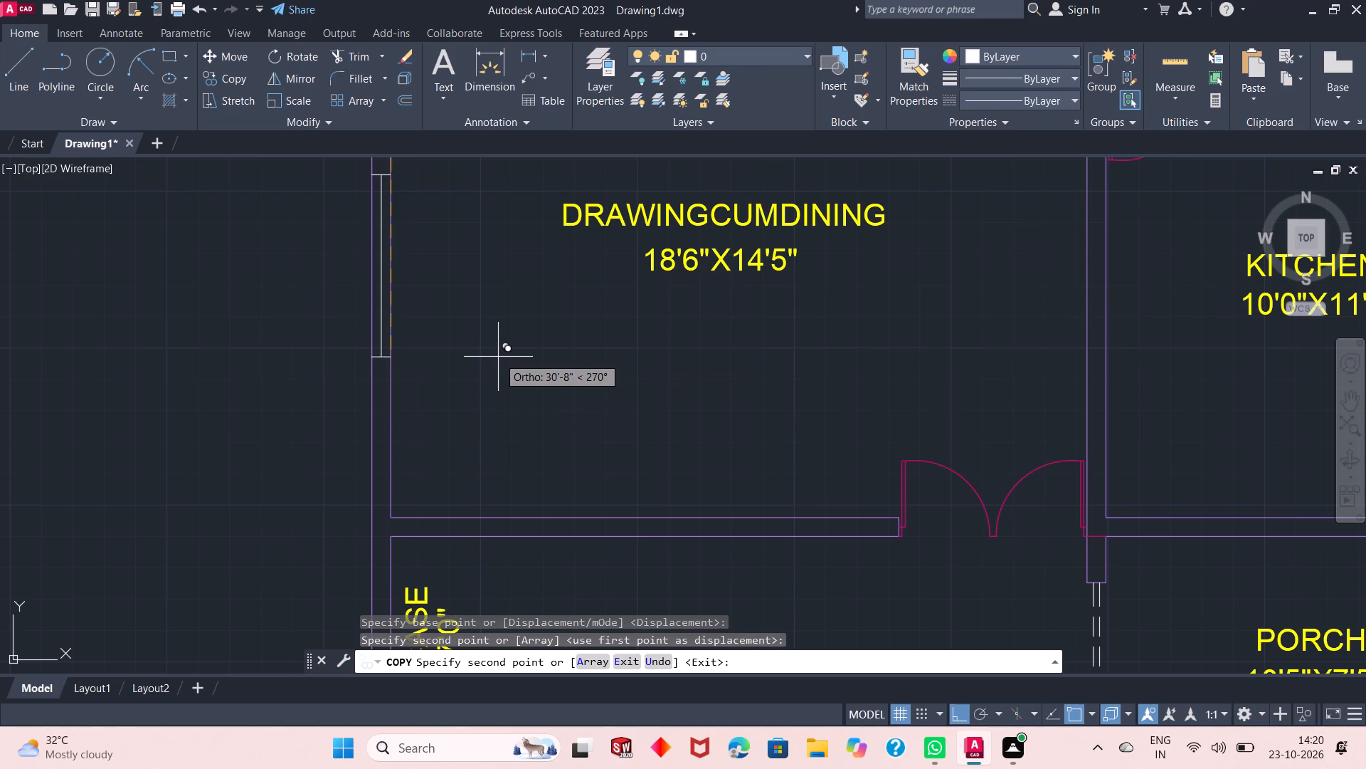
pyautogui.rightClick(428, 384)
pyautogui.click(500, 392)
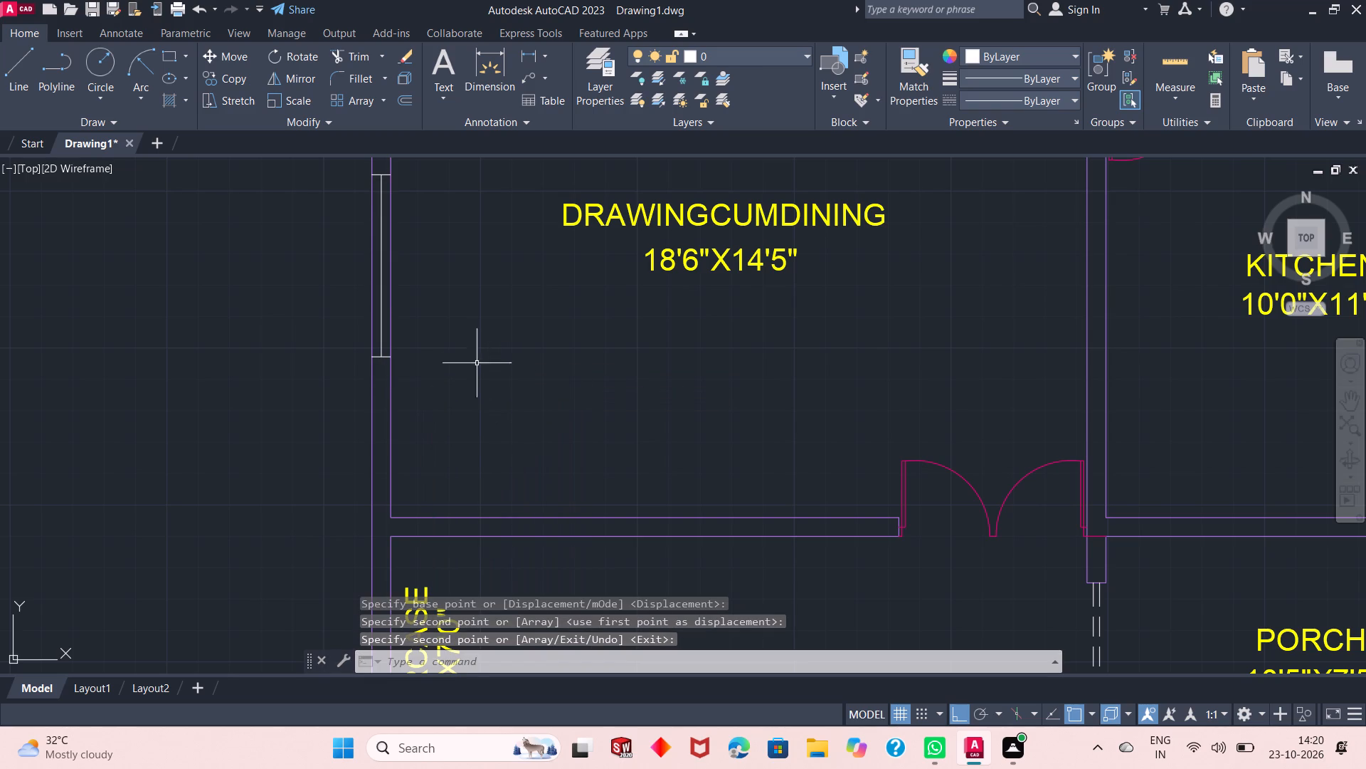
# Draw a short horizontal line across the STAIRCASE's west wall, from inner to outer face, near the label's lower end.
pyautogui.scroll(-2, 422, 285)
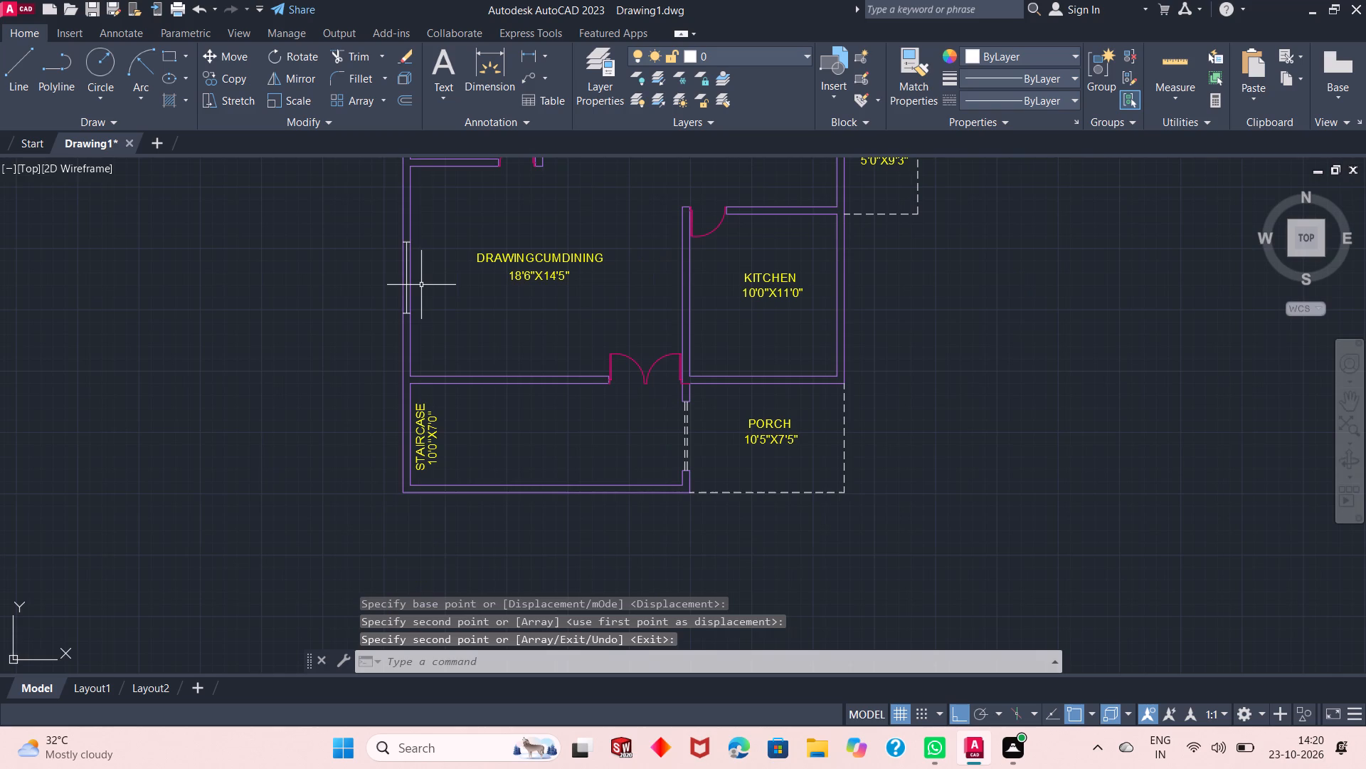
pyautogui.scroll(-1, 420, 276)
pyautogui.scroll(3, 419, 384)
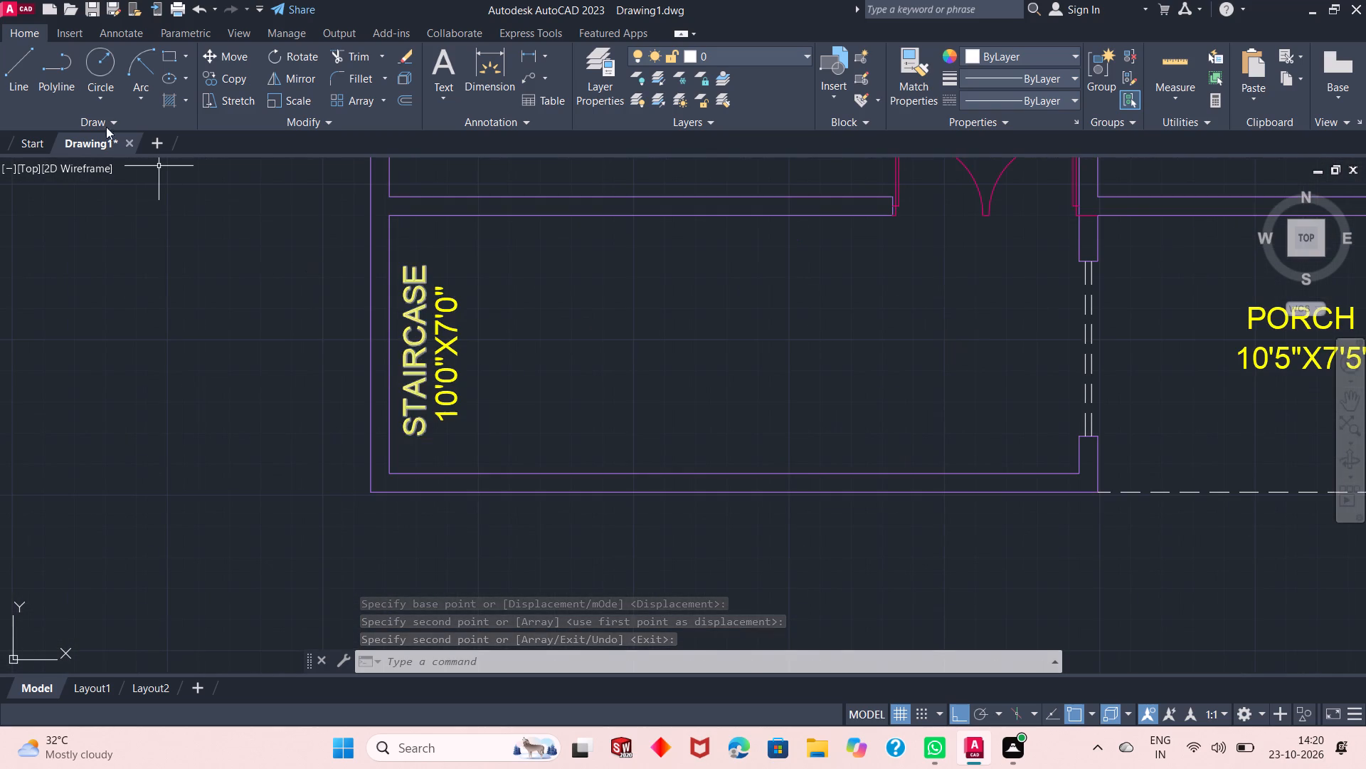
pyautogui.click(19, 65)
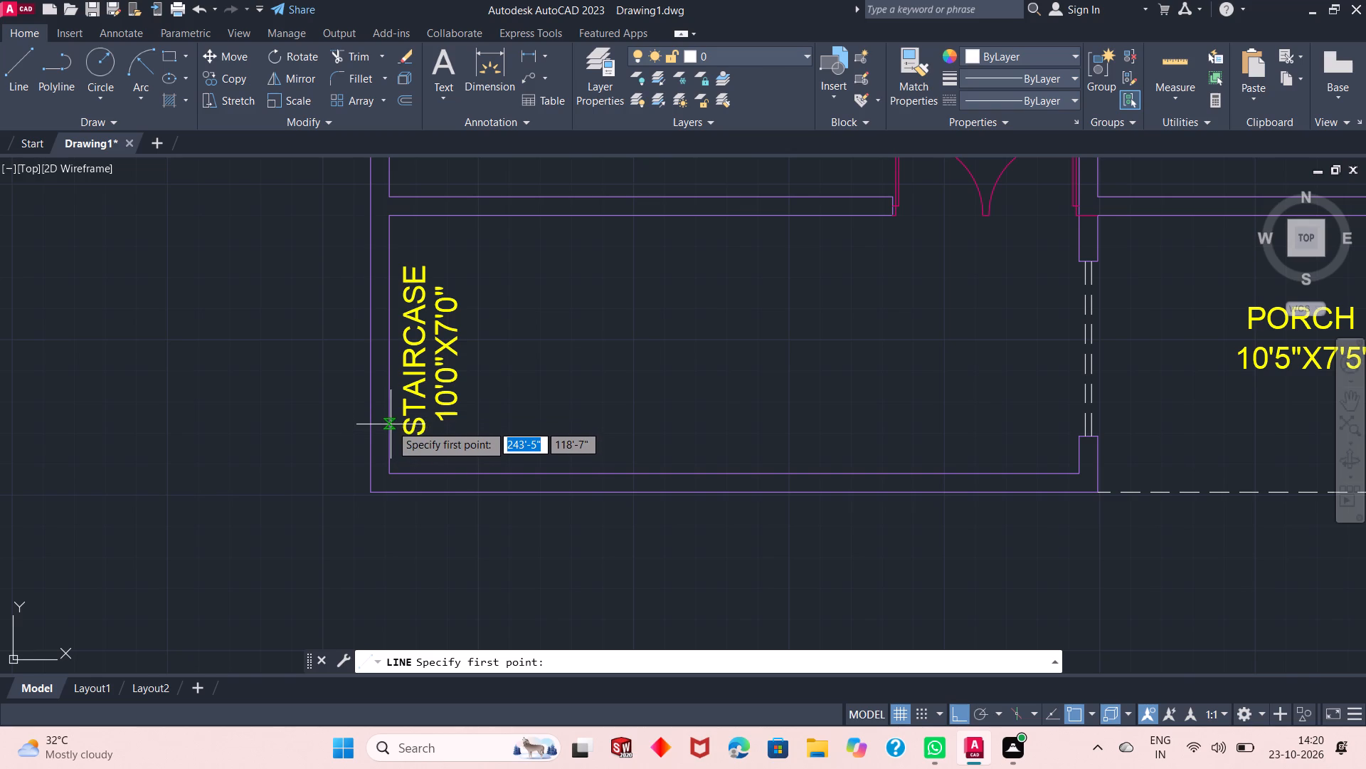
pyautogui.click(388, 414)
pyautogui.click(369, 414)
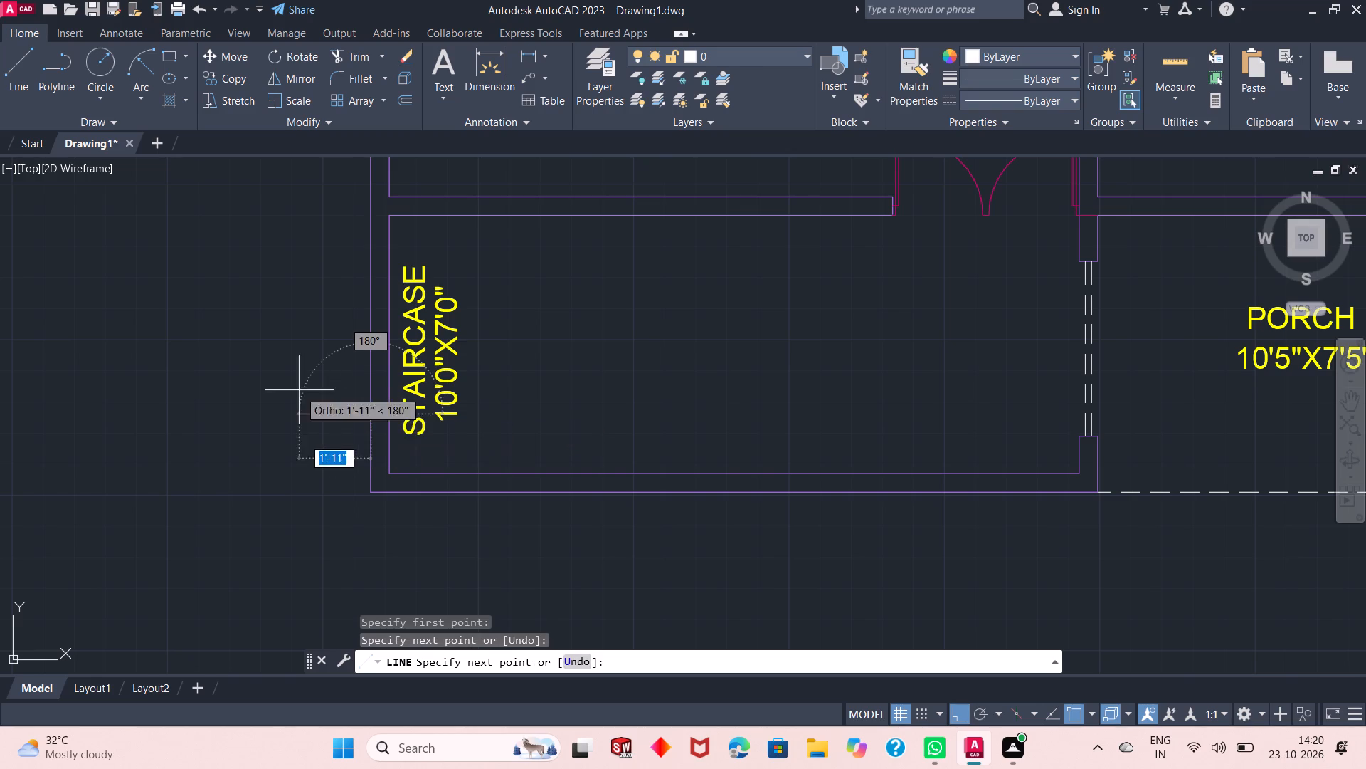
pyautogui.rightClick(297, 390)
pyautogui.click(320, 403)
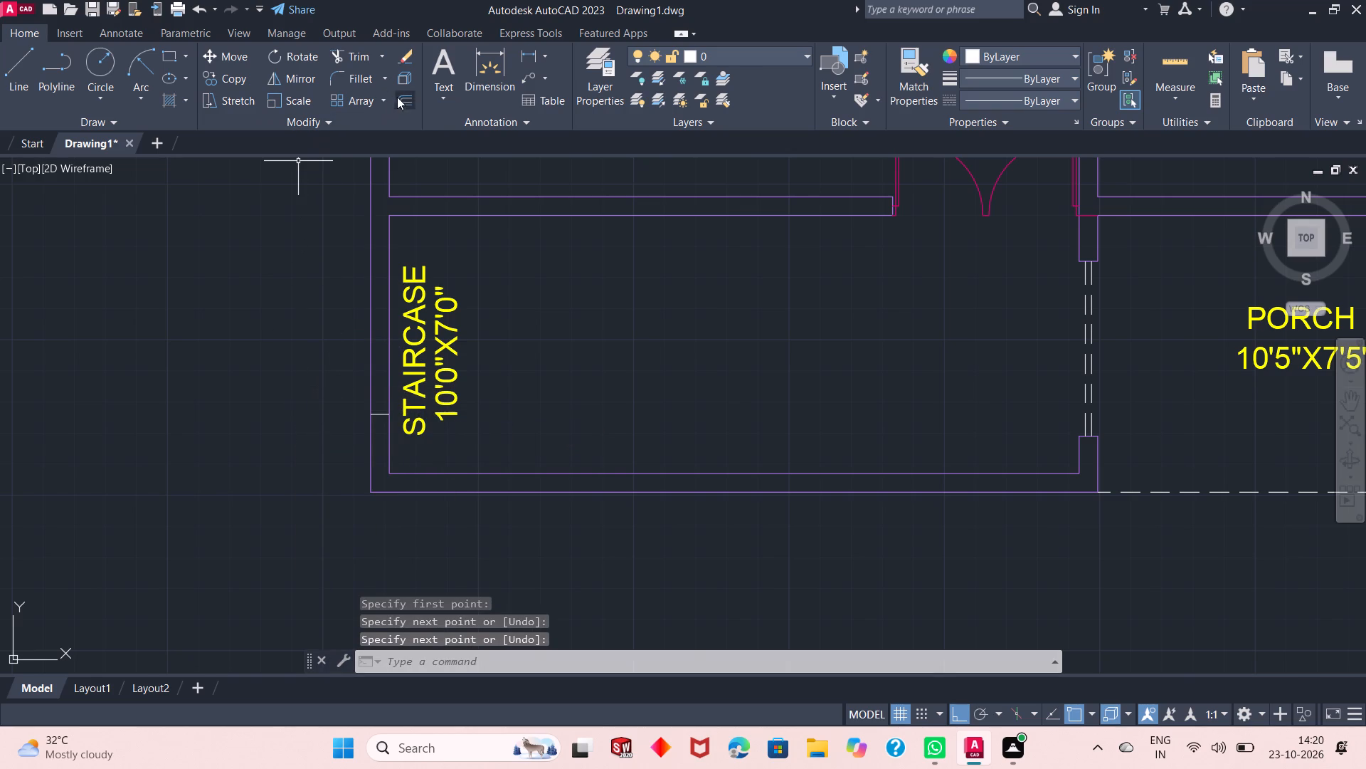
# Offset the short line across the STAIRCASE's west wall upward by 3'2".
pyautogui.click(398, 97)
pyautogui.rightClick(250, 211)
pyautogui.click(264, 224)
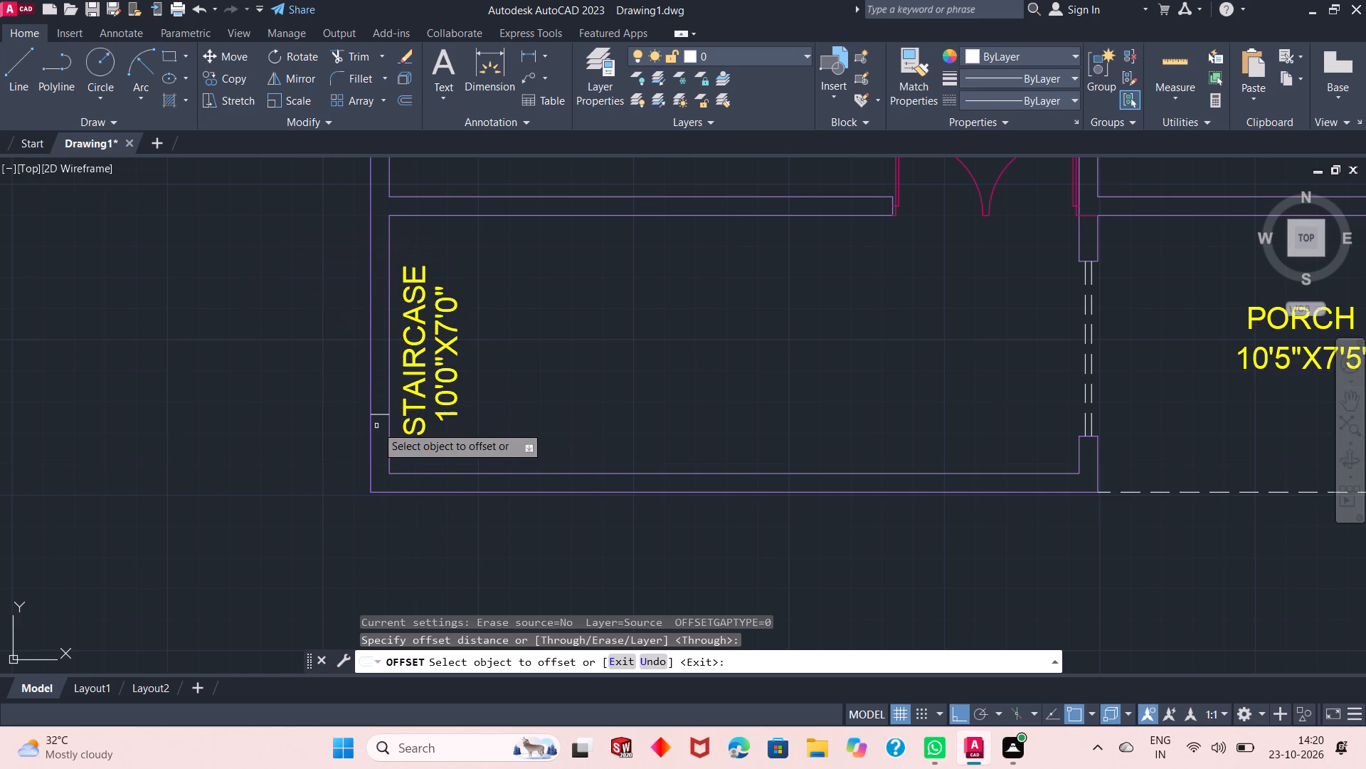
pyautogui.click(380, 416)
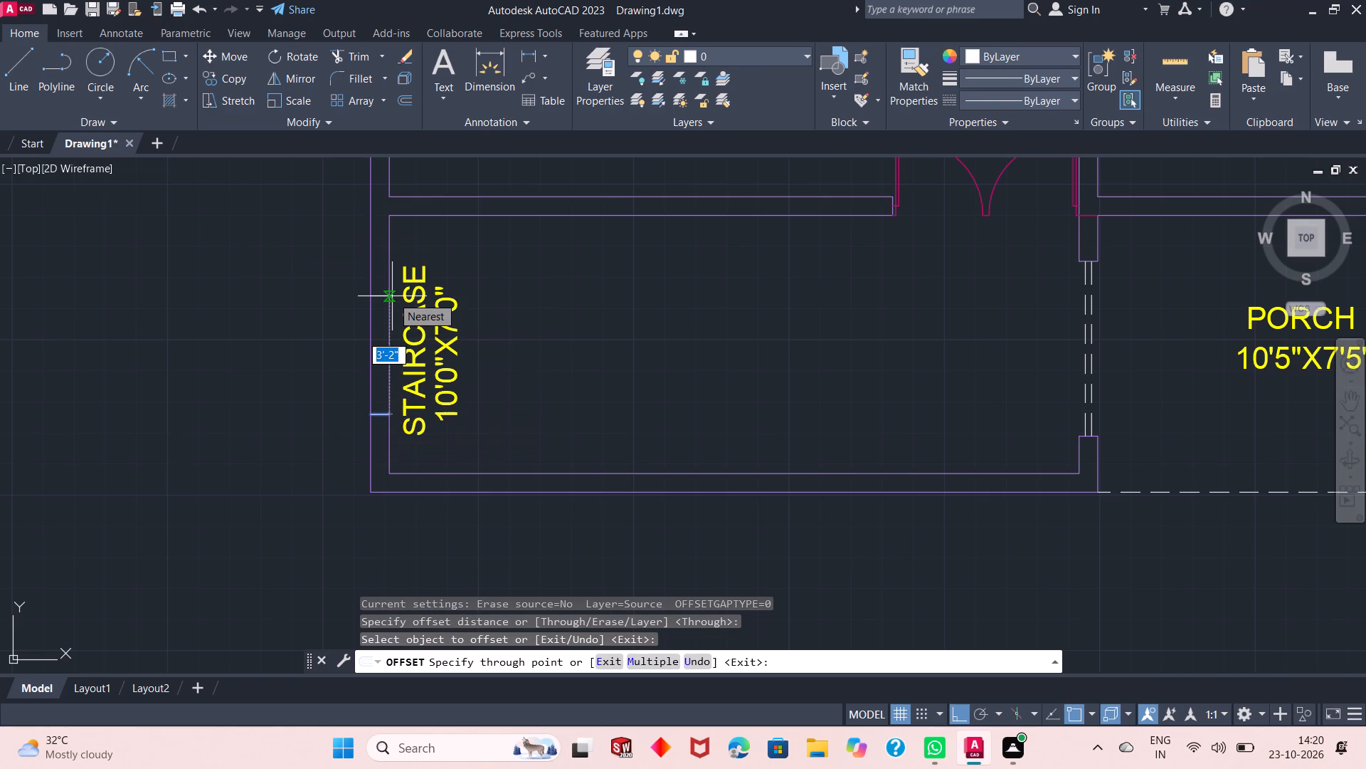
pyautogui.write('3\'2"')
pyautogui.press('Return')
pyautogui.rightClick(272, 251)
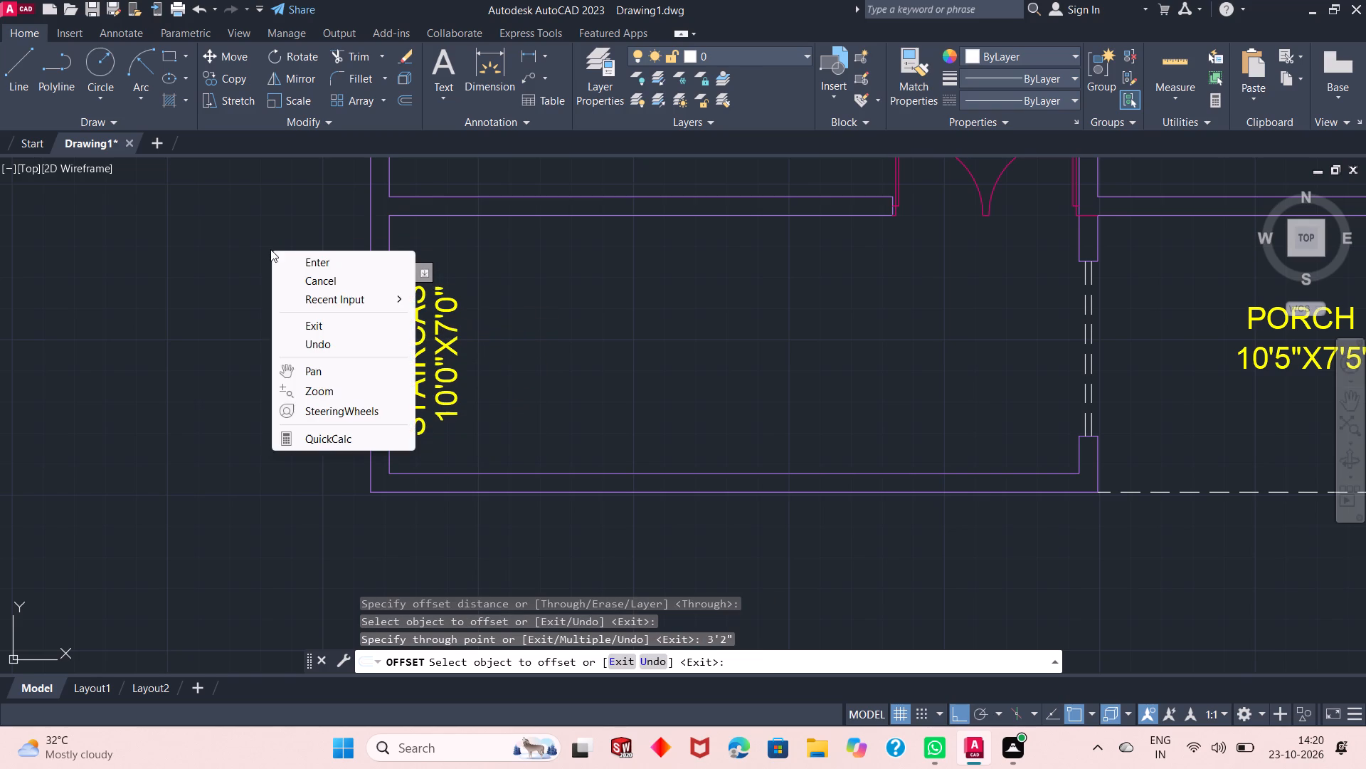
pyautogui.click(280, 258)
# Draw a vertical line joining the midpoints of the two short lines across the STAIRCASE's west wall.
pyautogui.click(20, 70)
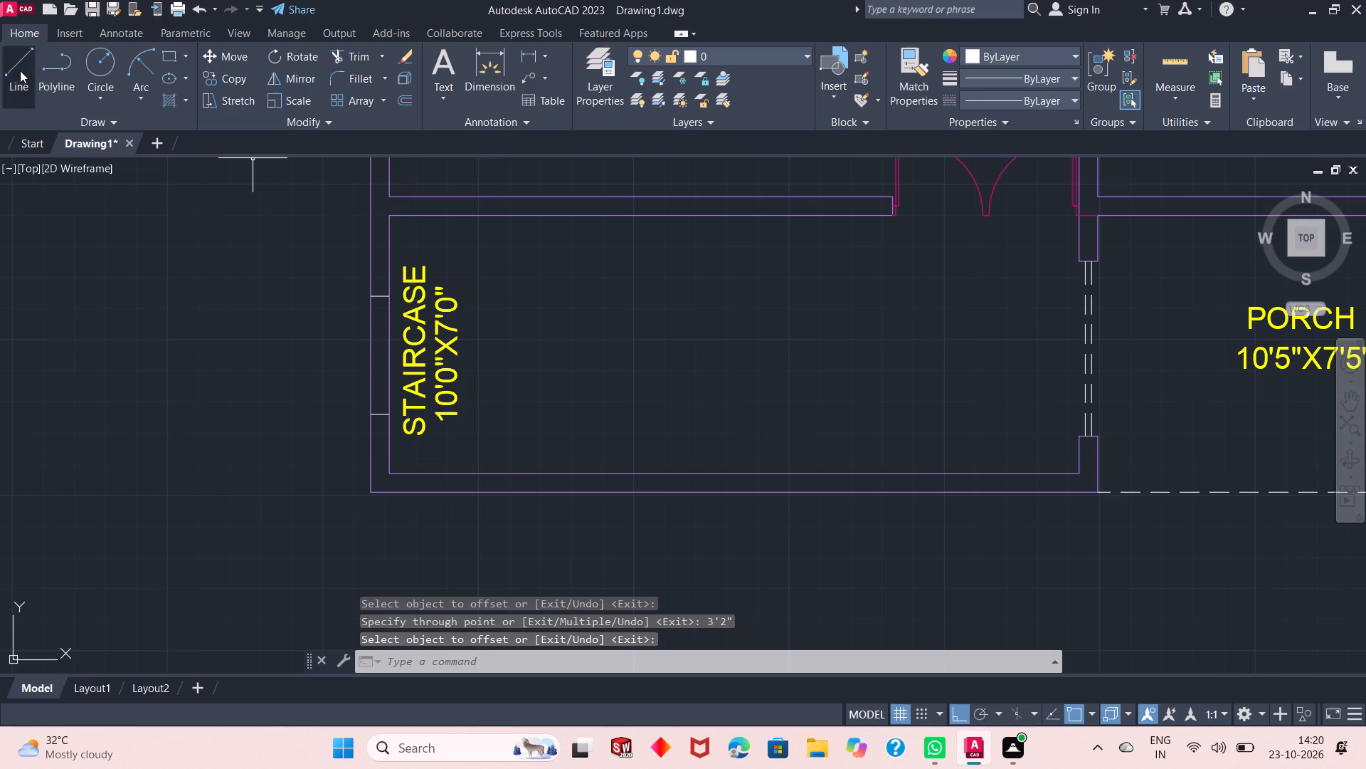
pyautogui.click(378, 298)
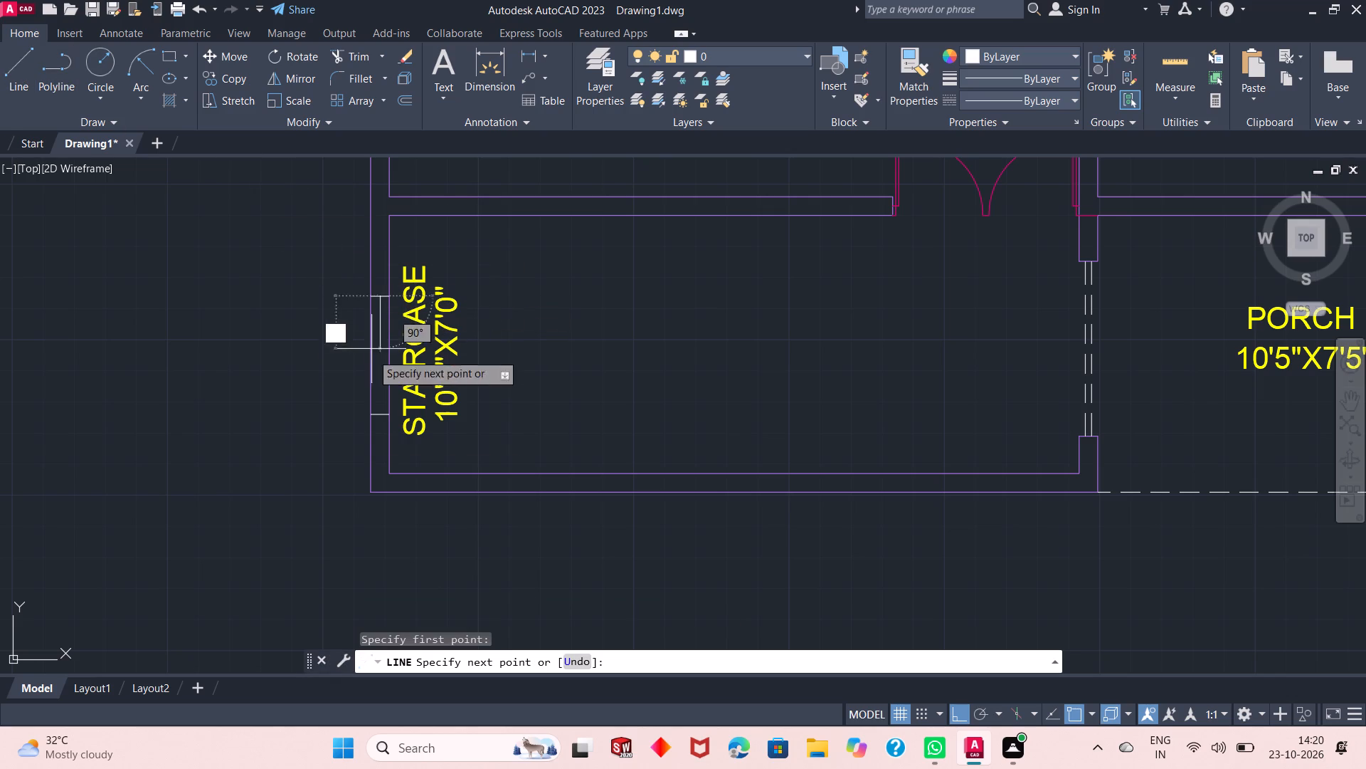
pyautogui.click(380, 417)
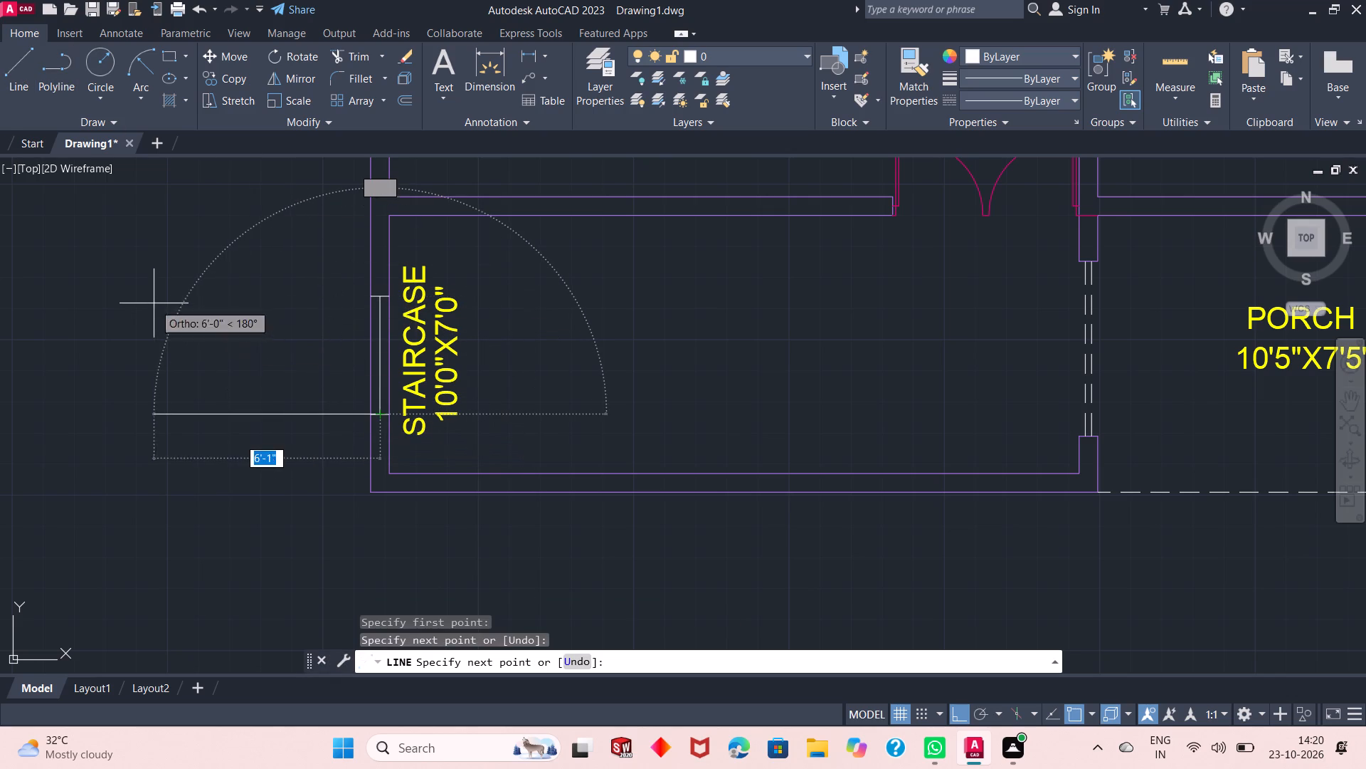
pyautogui.rightClick(154, 303)
pyautogui.click(205, 317)
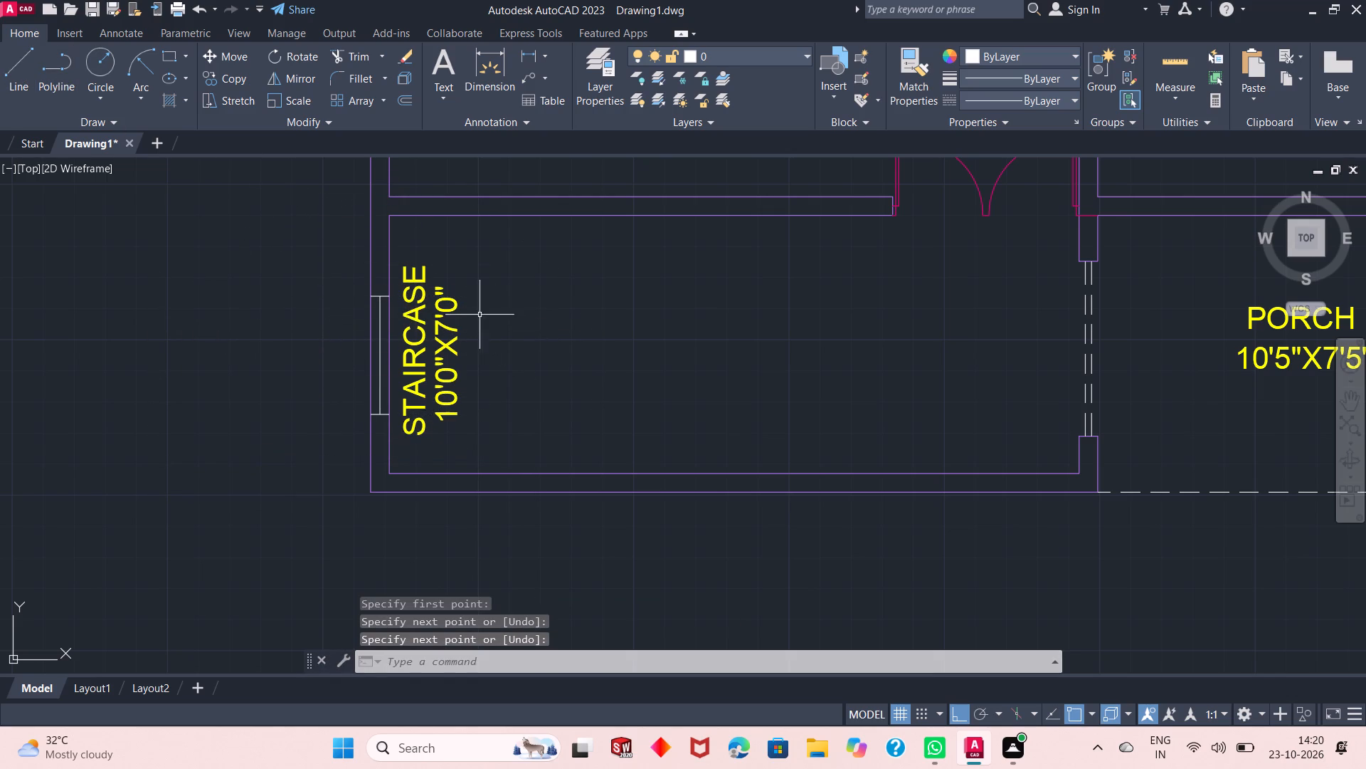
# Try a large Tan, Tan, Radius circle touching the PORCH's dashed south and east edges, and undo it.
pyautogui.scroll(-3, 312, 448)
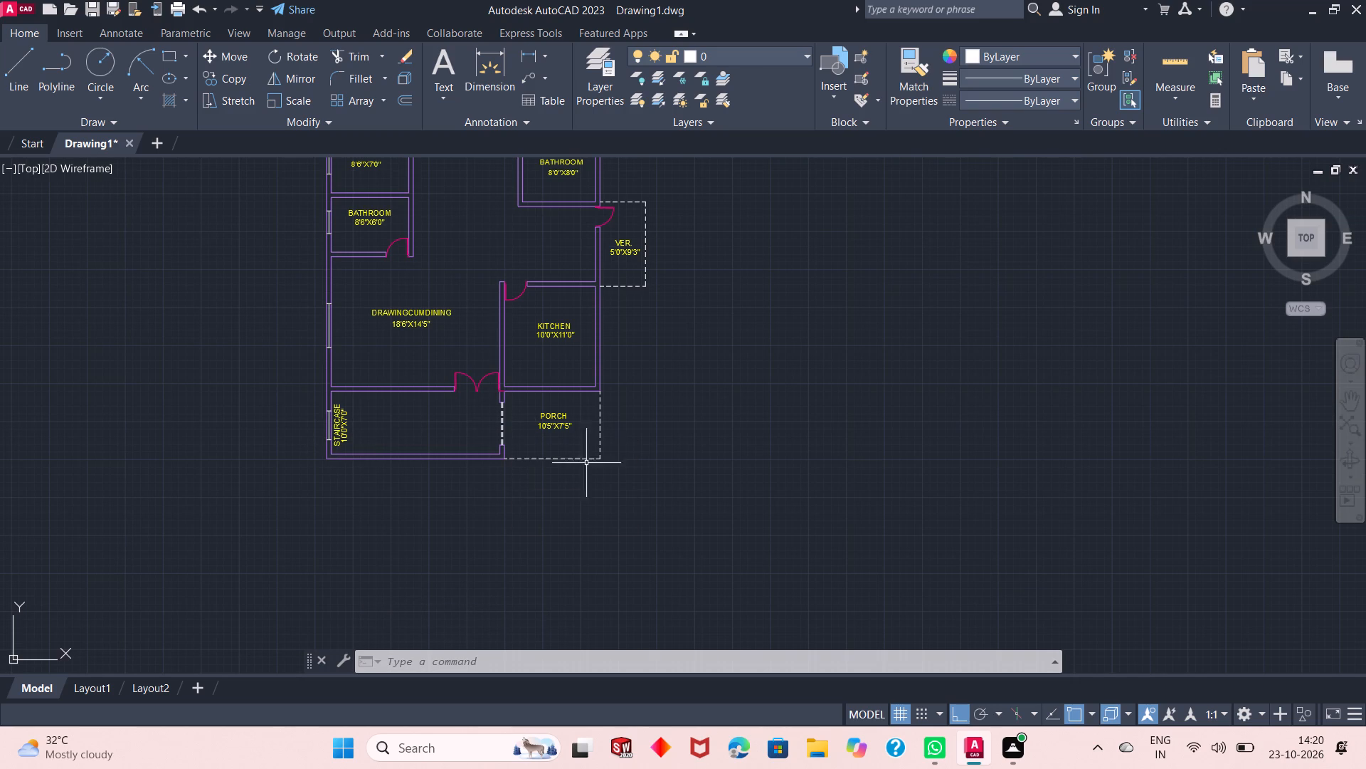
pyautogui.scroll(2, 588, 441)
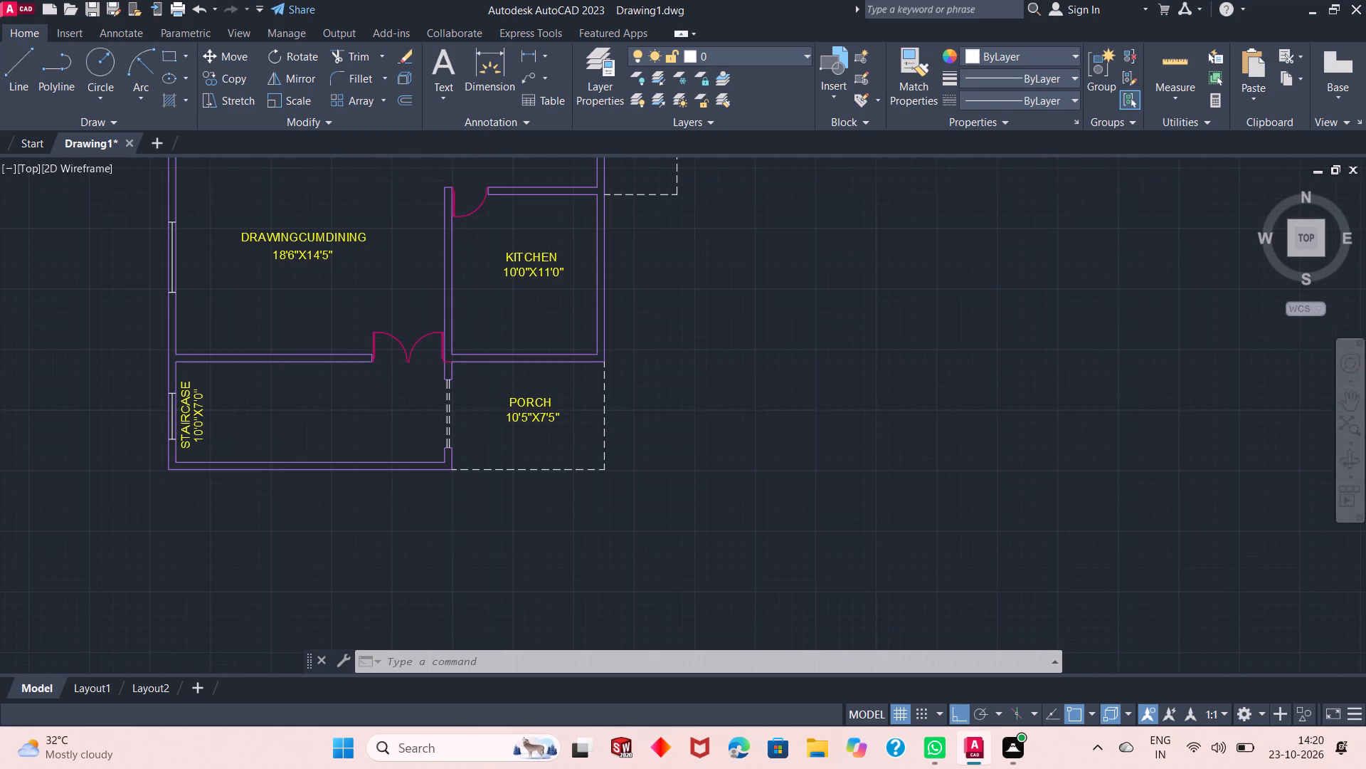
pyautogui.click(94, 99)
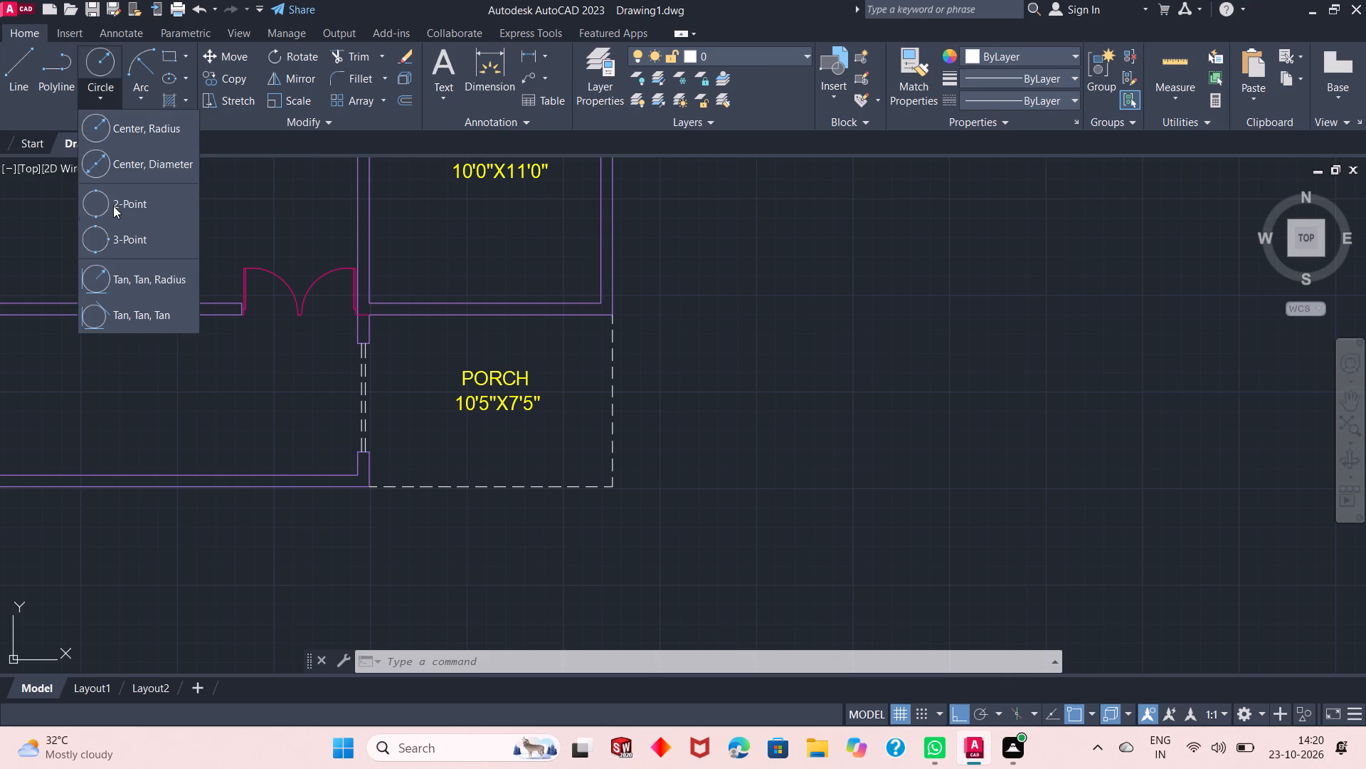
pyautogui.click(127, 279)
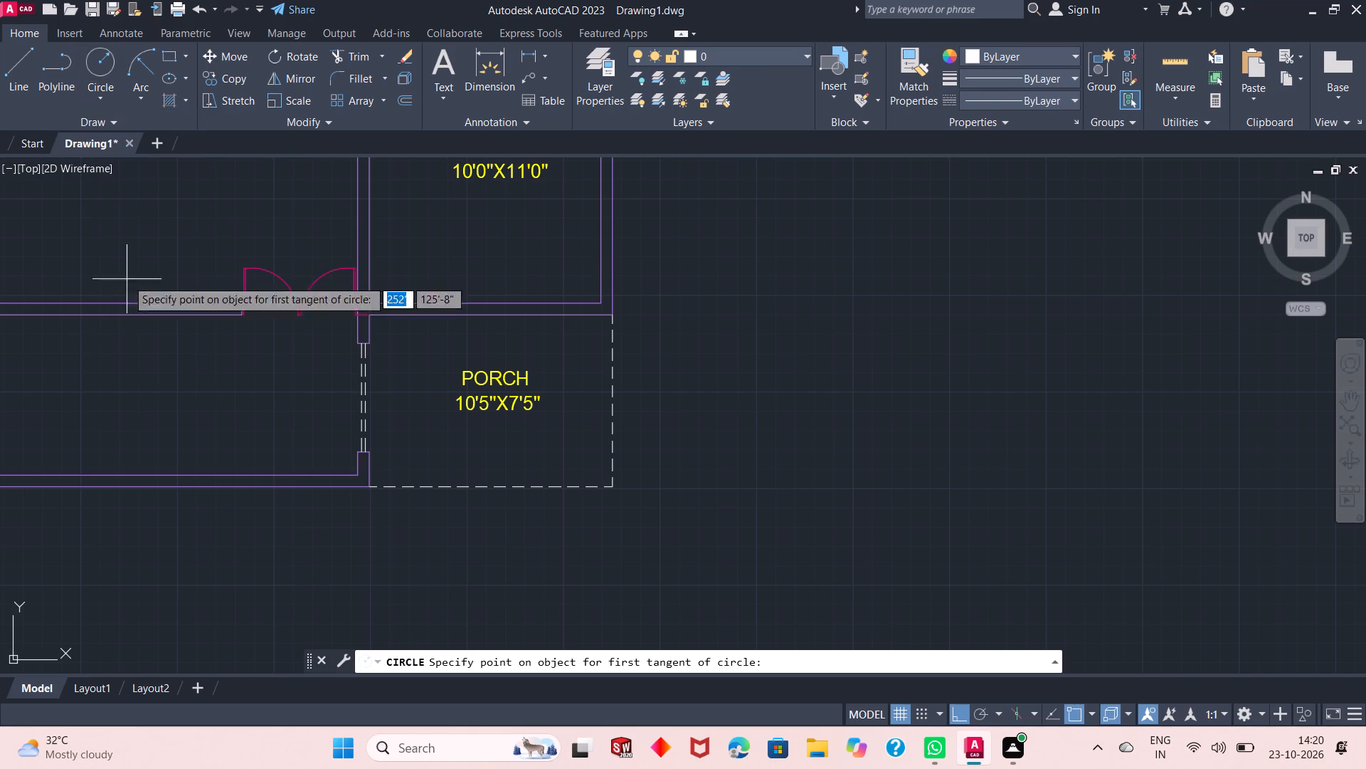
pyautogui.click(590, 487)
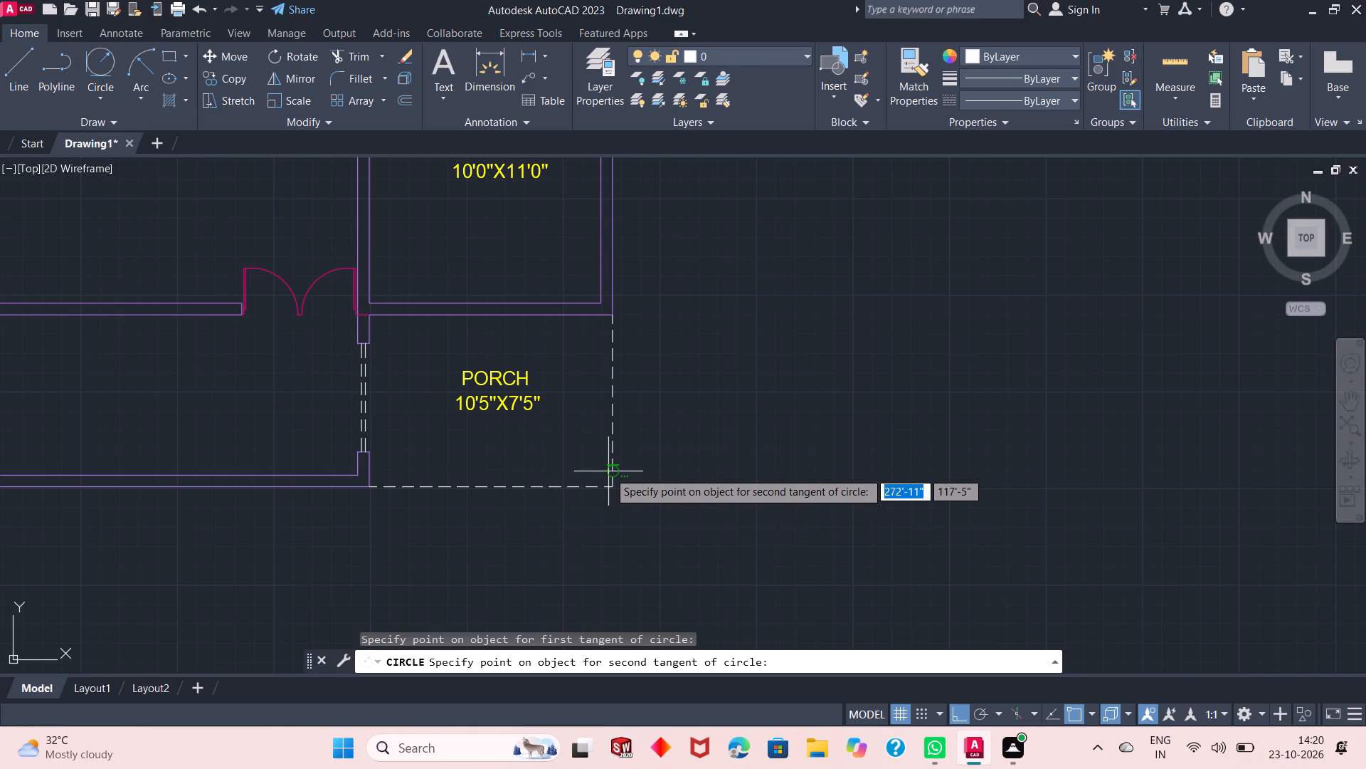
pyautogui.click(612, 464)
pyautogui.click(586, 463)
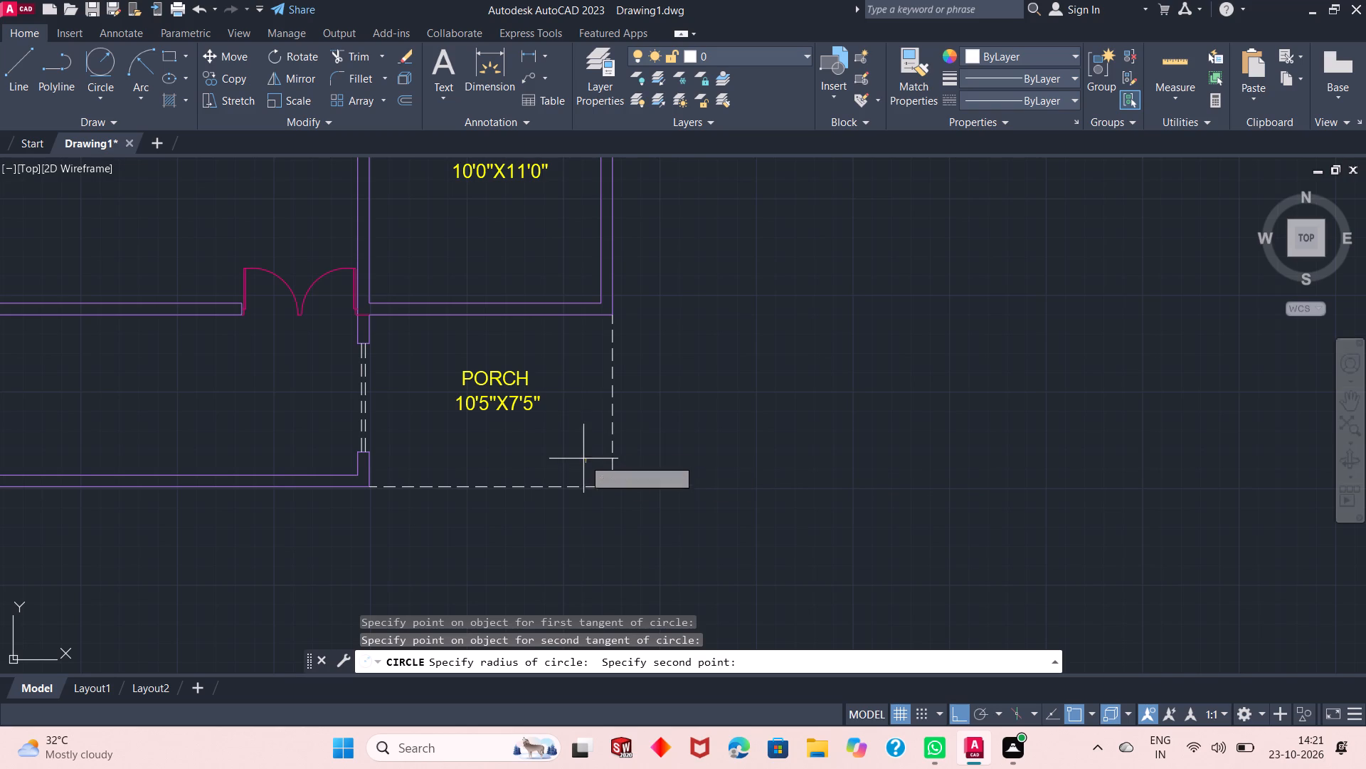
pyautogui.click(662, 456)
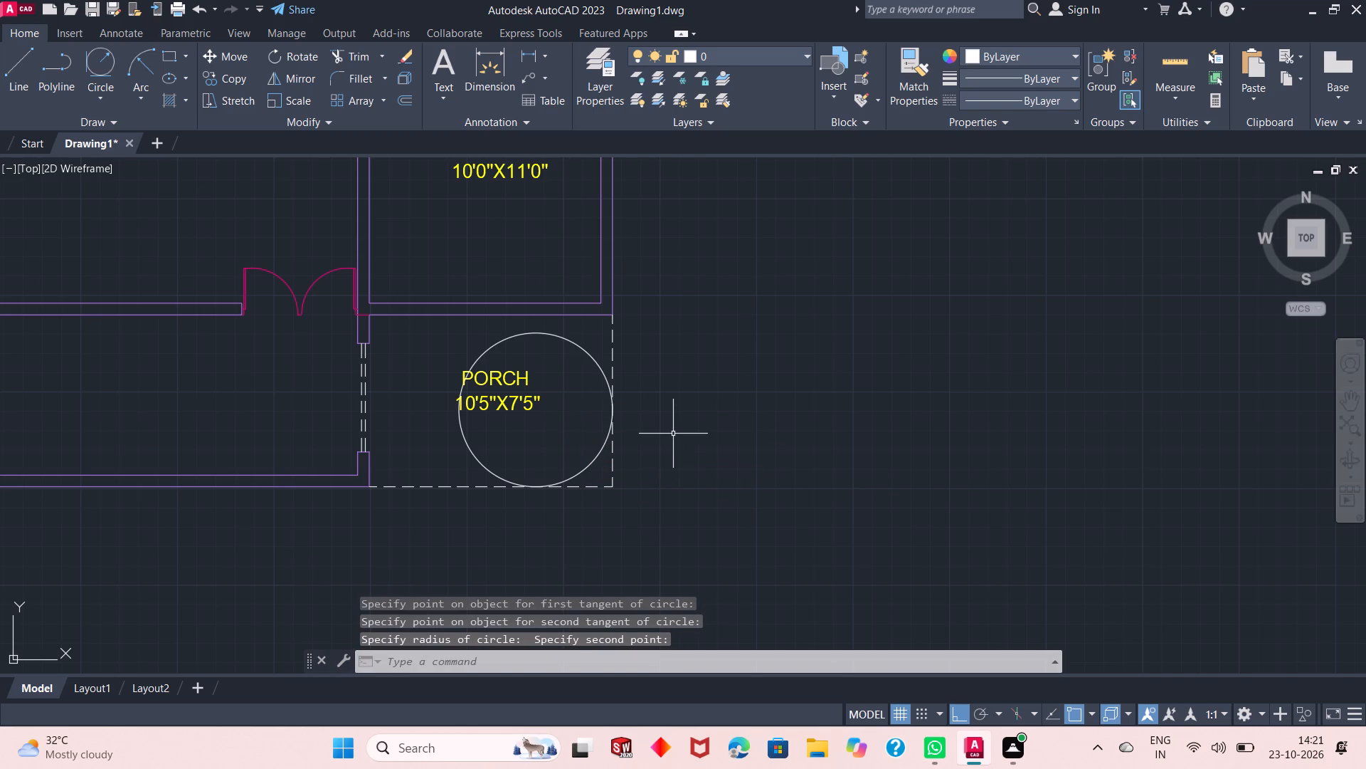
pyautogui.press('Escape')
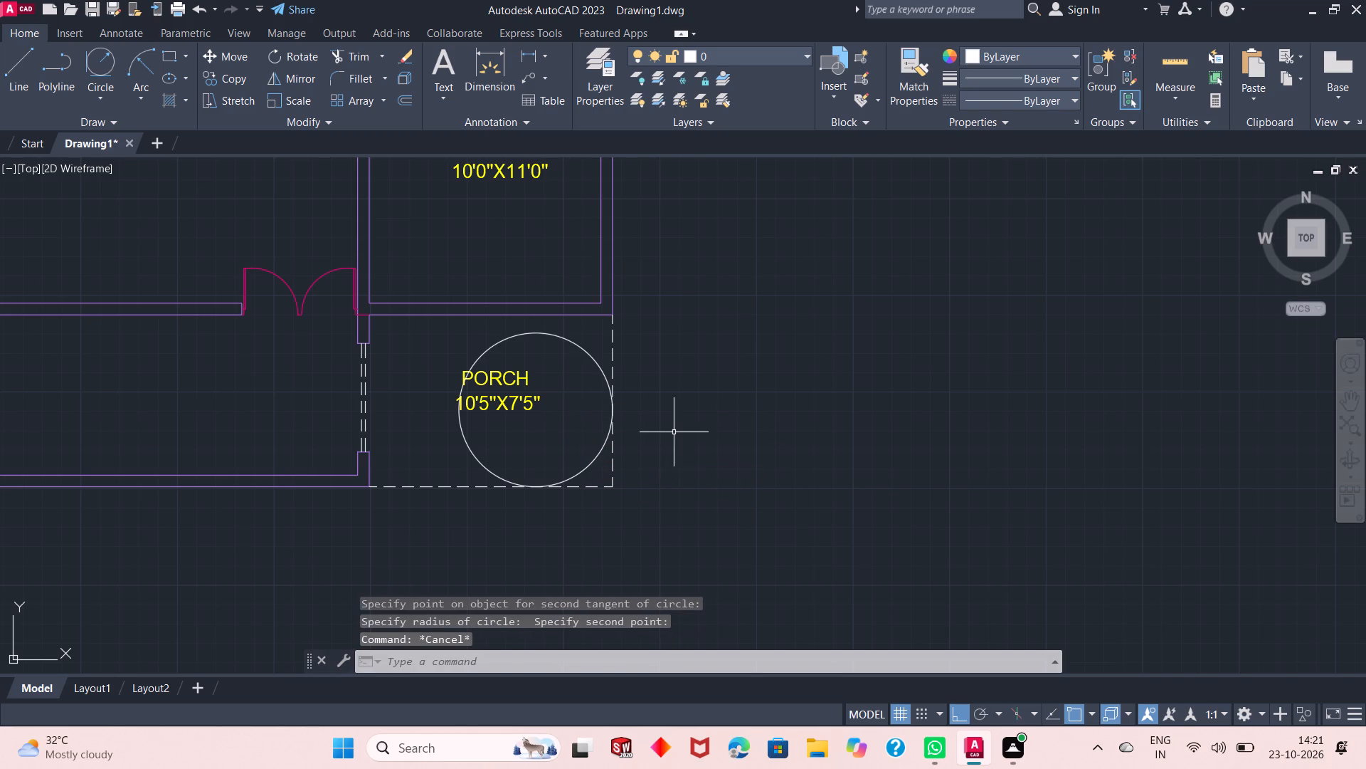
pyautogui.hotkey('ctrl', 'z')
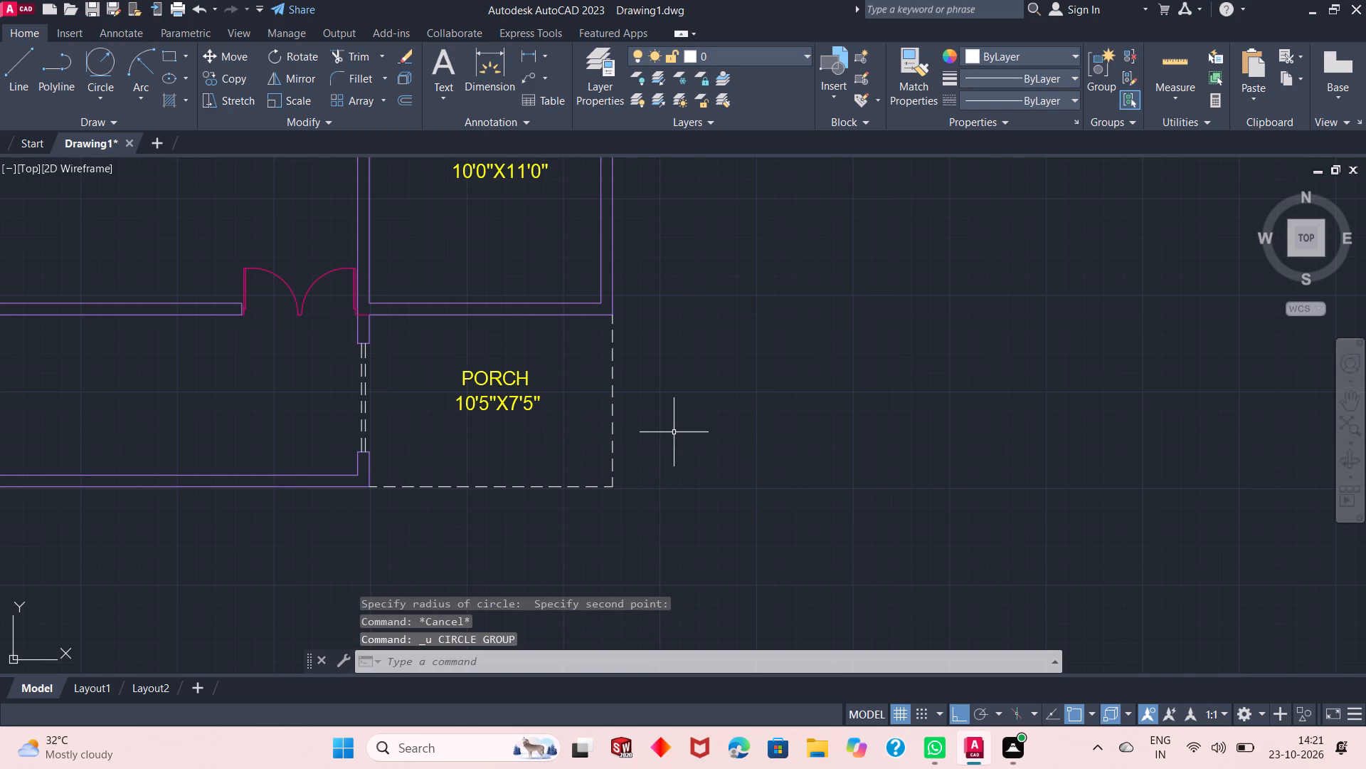
# Draw a Tan, Tan, Radius circle of about 7" radius touching both dashed edges inside the PORCH's southeast corner.
pyautogui.click(88, 70)
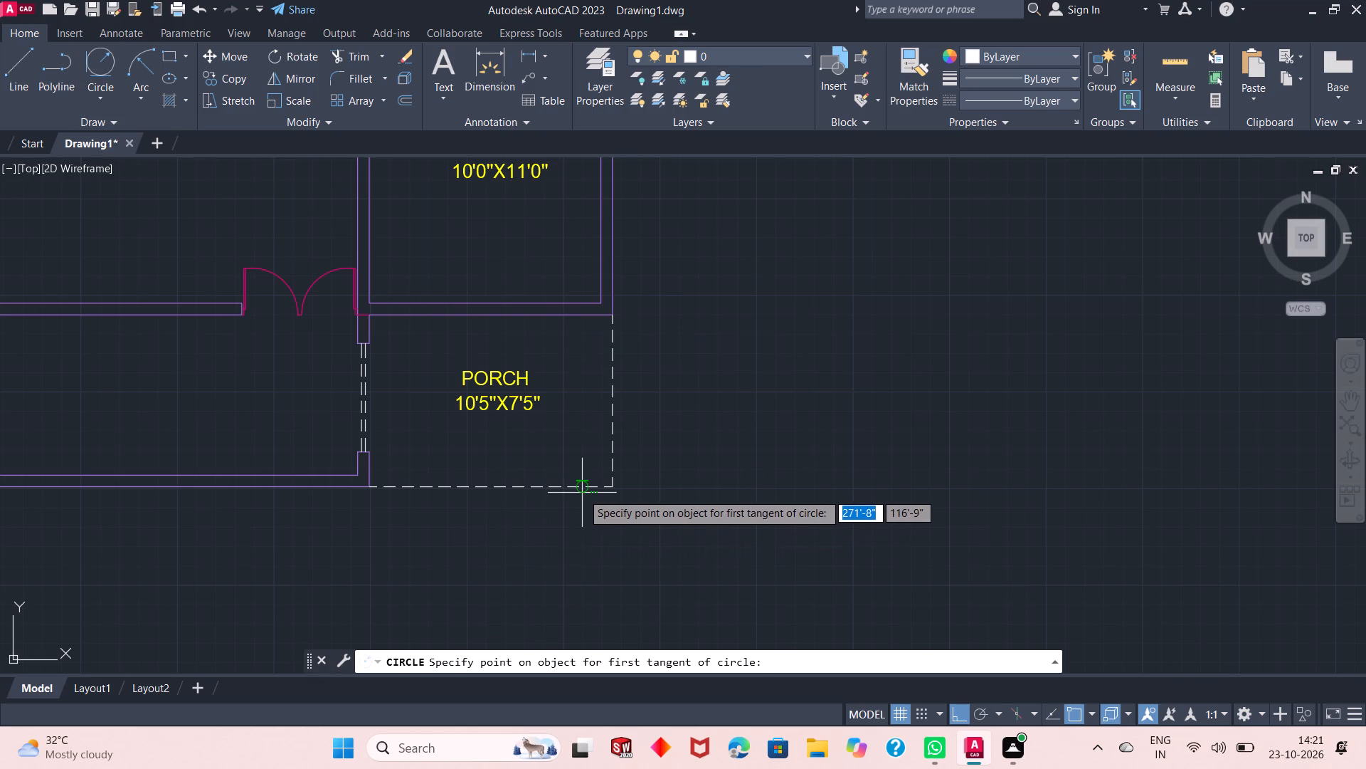
pyautogui.click(583, 492)
pyautogui.click(608, 454)
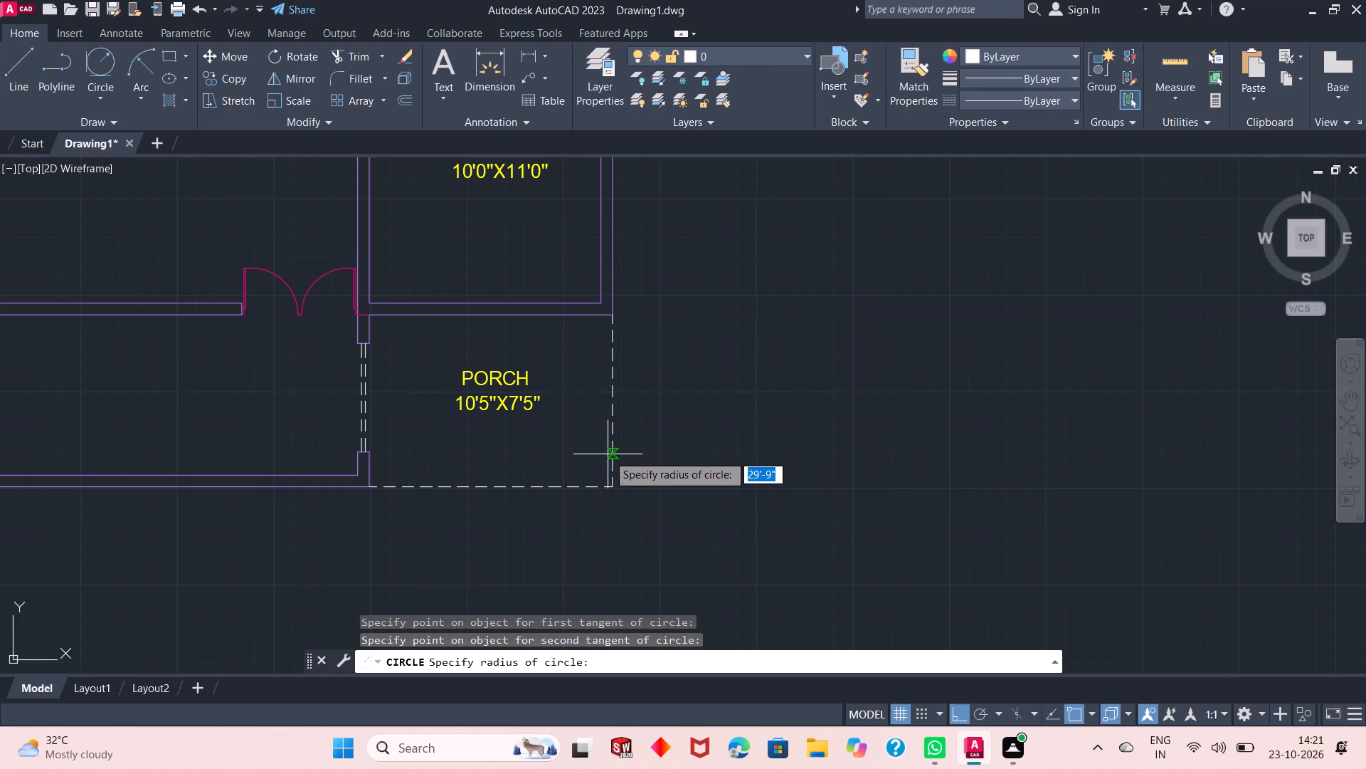
pyautogui.click(581, 461)
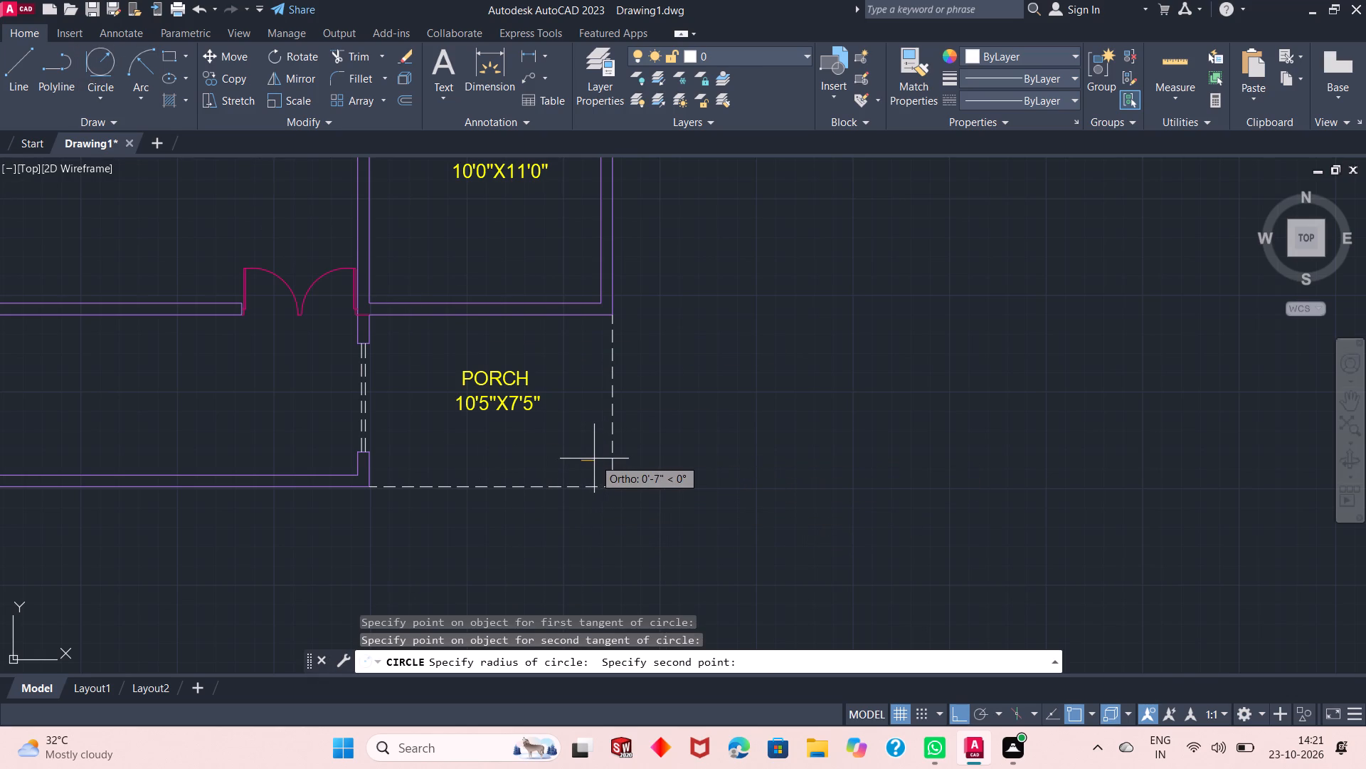
pyautogui.click(594, 459)
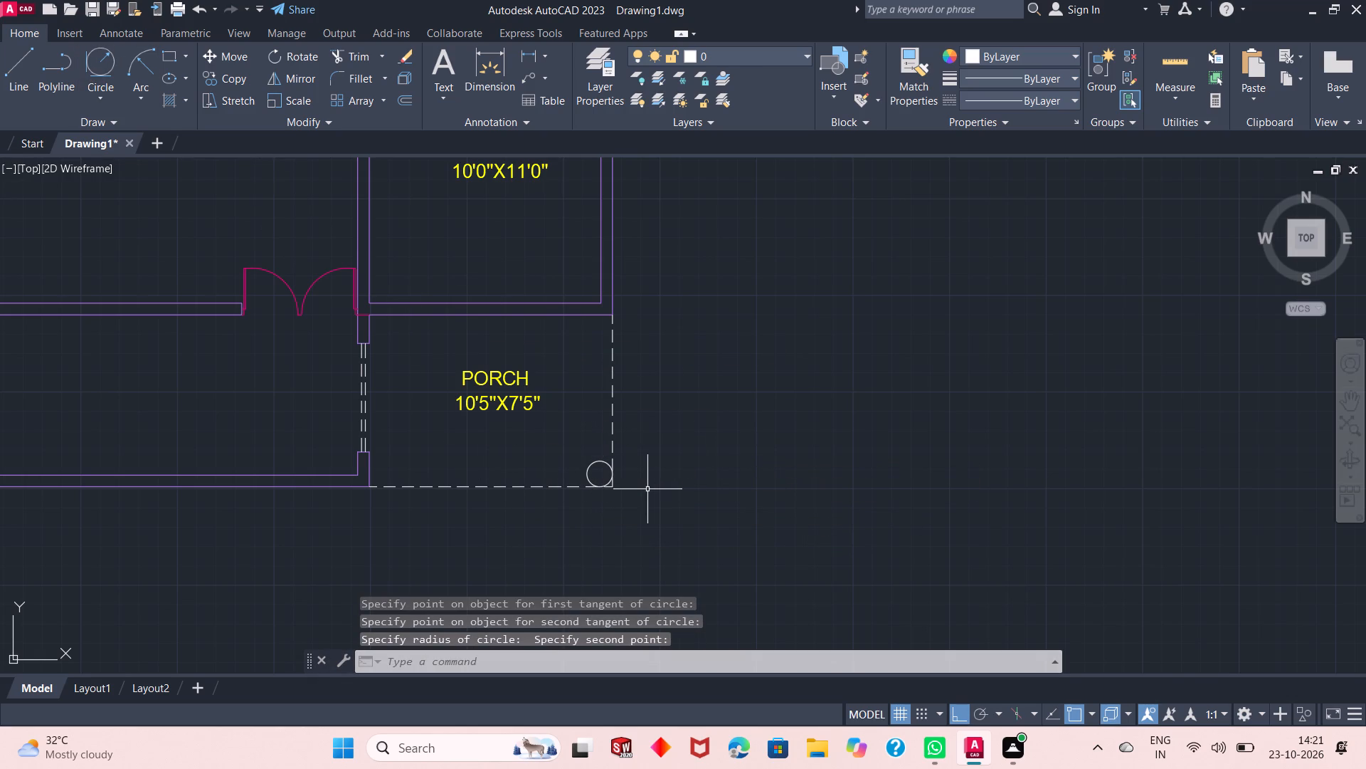
# Copy BEDROOM-1's west window straight across into the north end of BEDROOM-2's east wall.
pyautogui.scroll(-1, 563, 545)
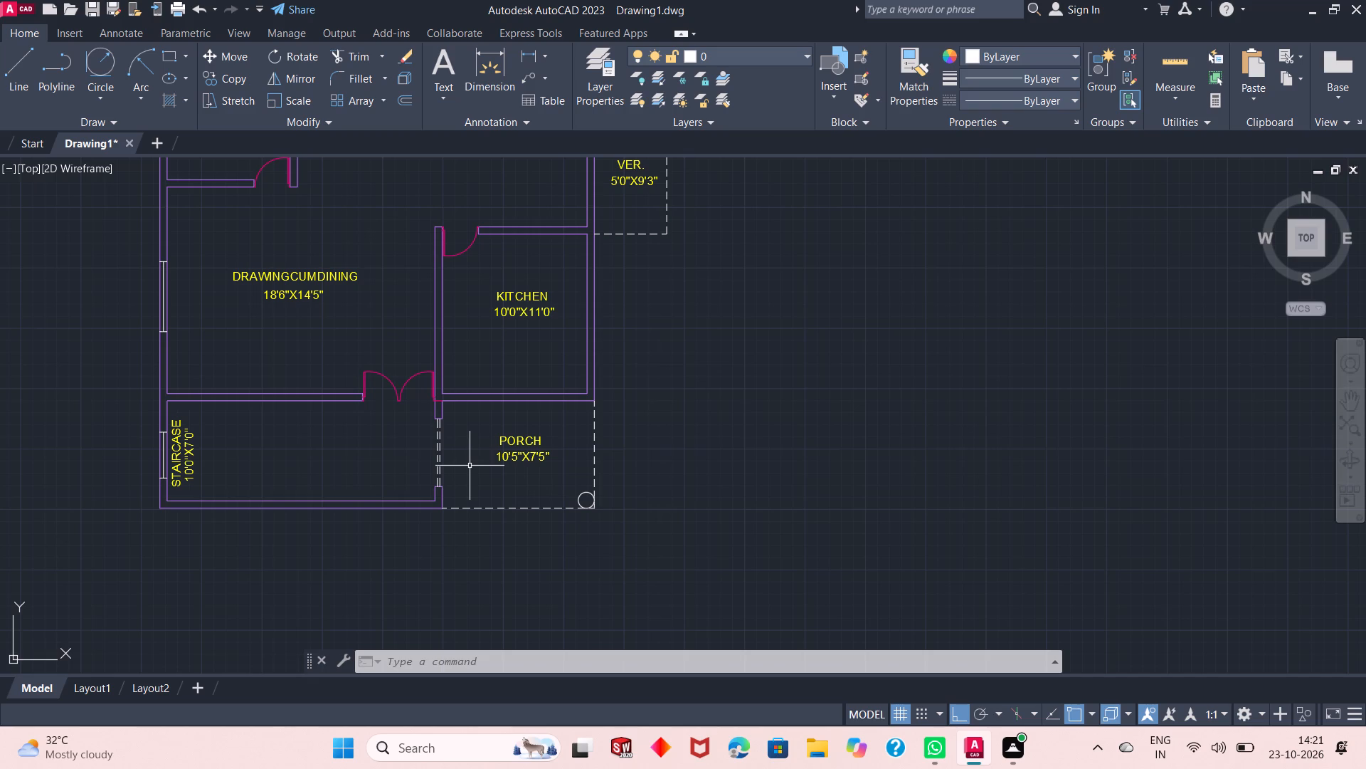
pyautogui.scroll(-2, 470, 466)
pyautogui.scroll(2, 416, 171)
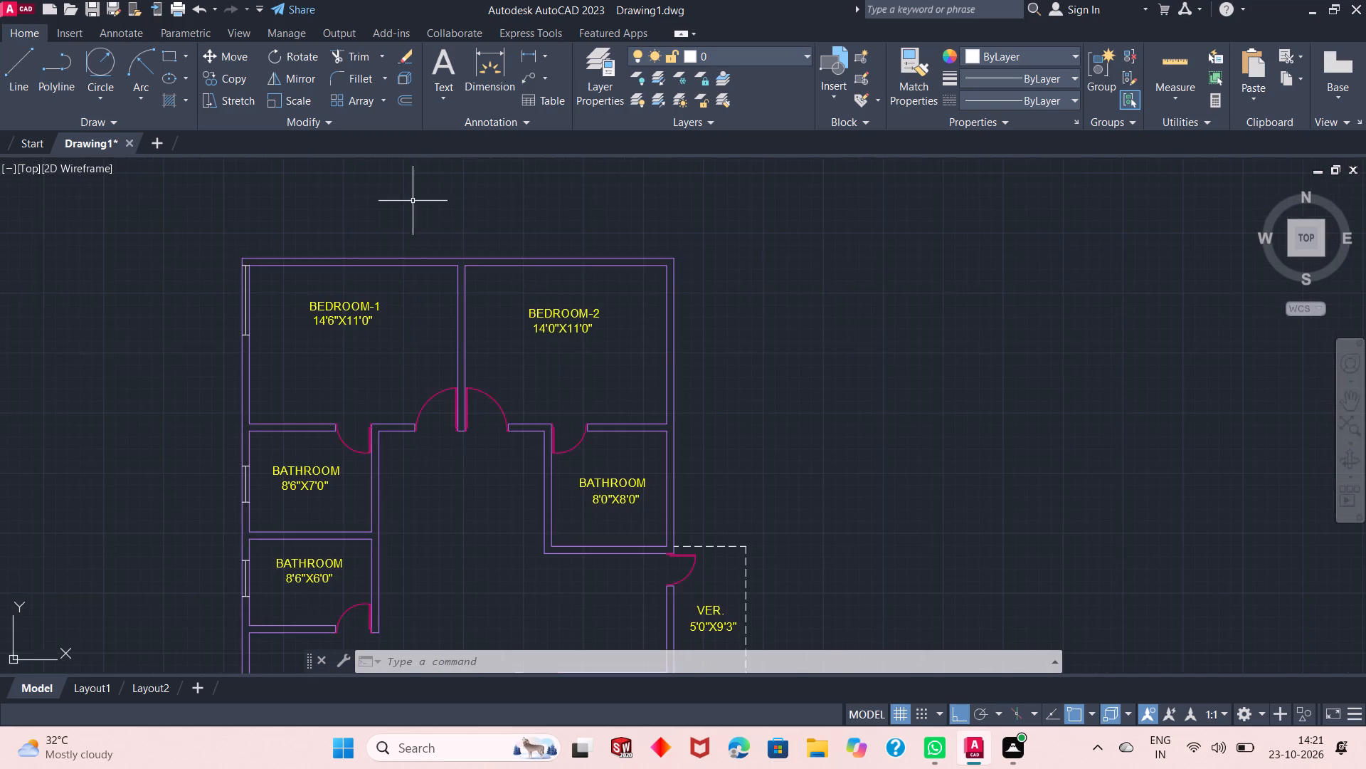
pyautogui.scroll(1, 406, 266)
pyautogui.scroll(2, 174, 255)
pyautogui.click(112, 271)
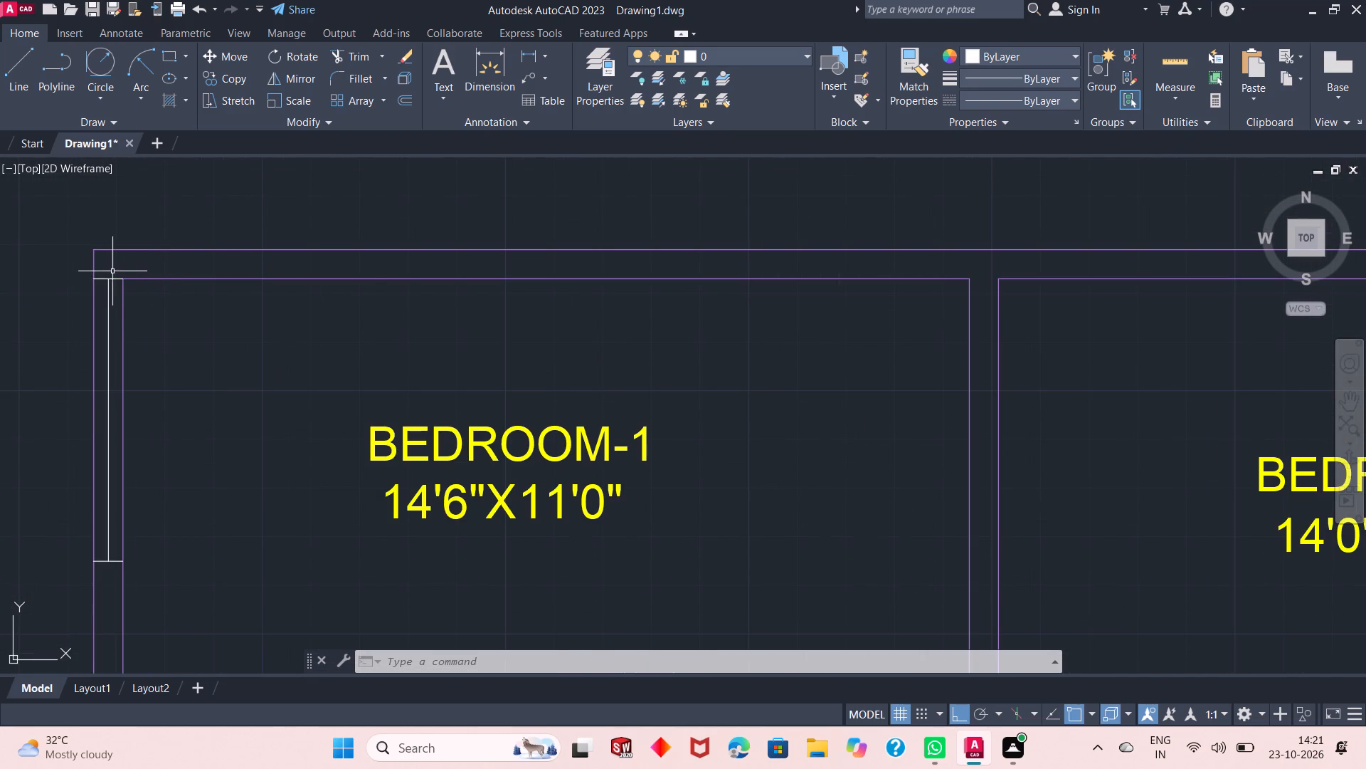
pyautogui.click(102, 586)
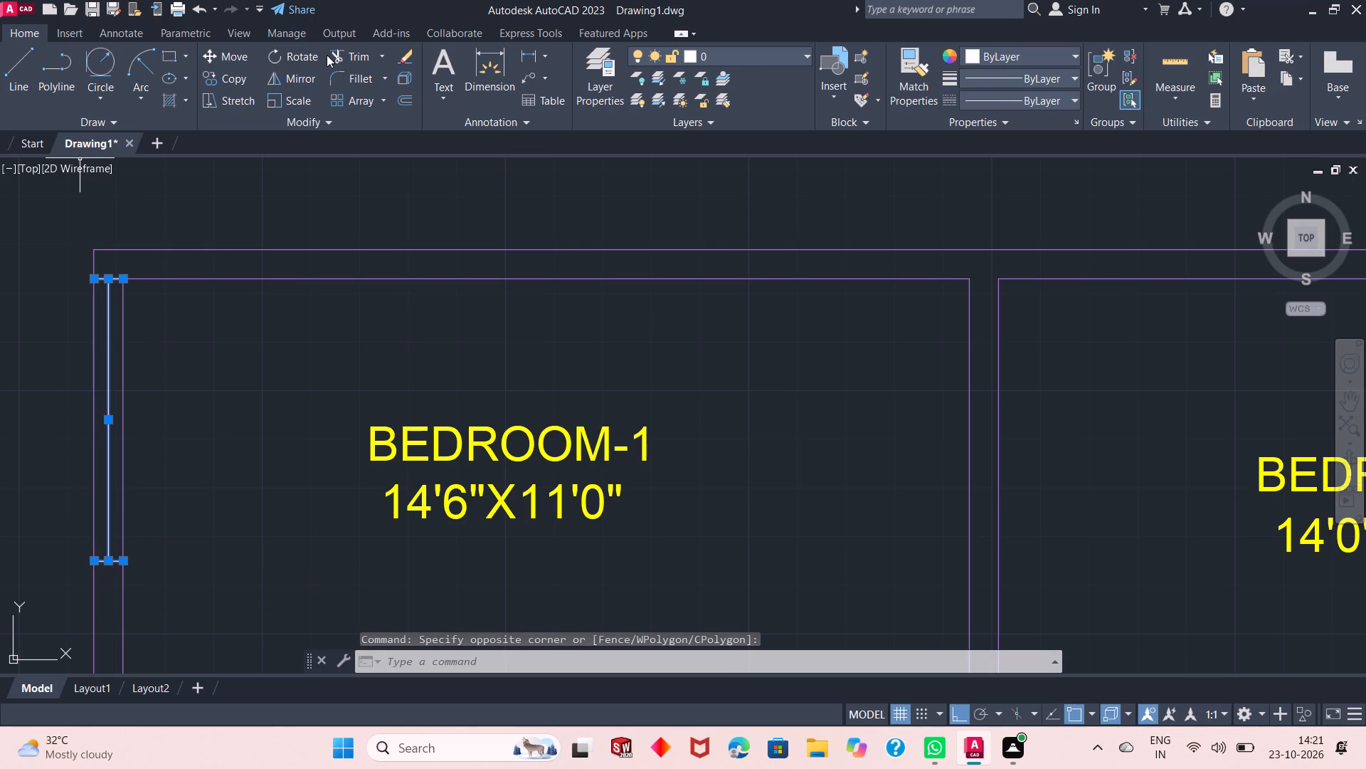
pyautogui.click(248, 82)
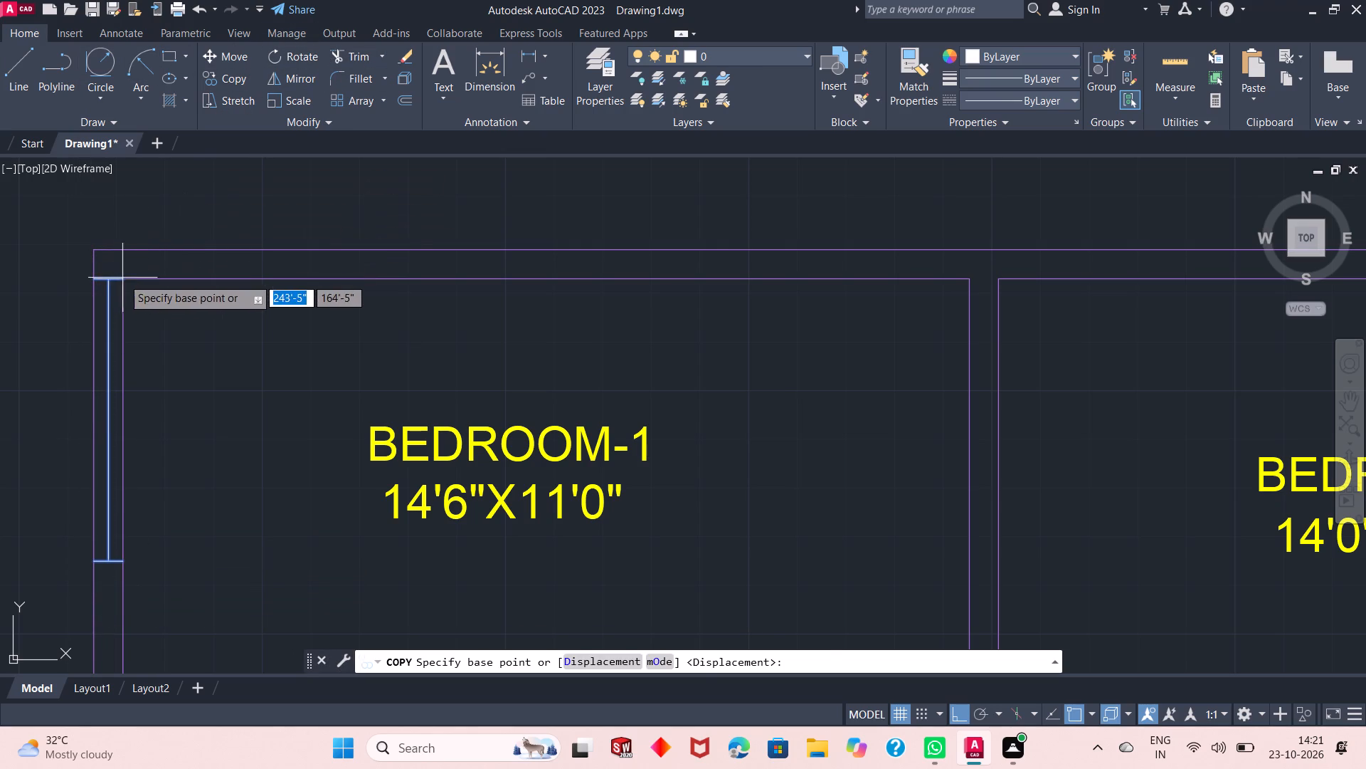
pyautogui.click(126, 283)
pyautogui.scroll(-2, 375, 298)
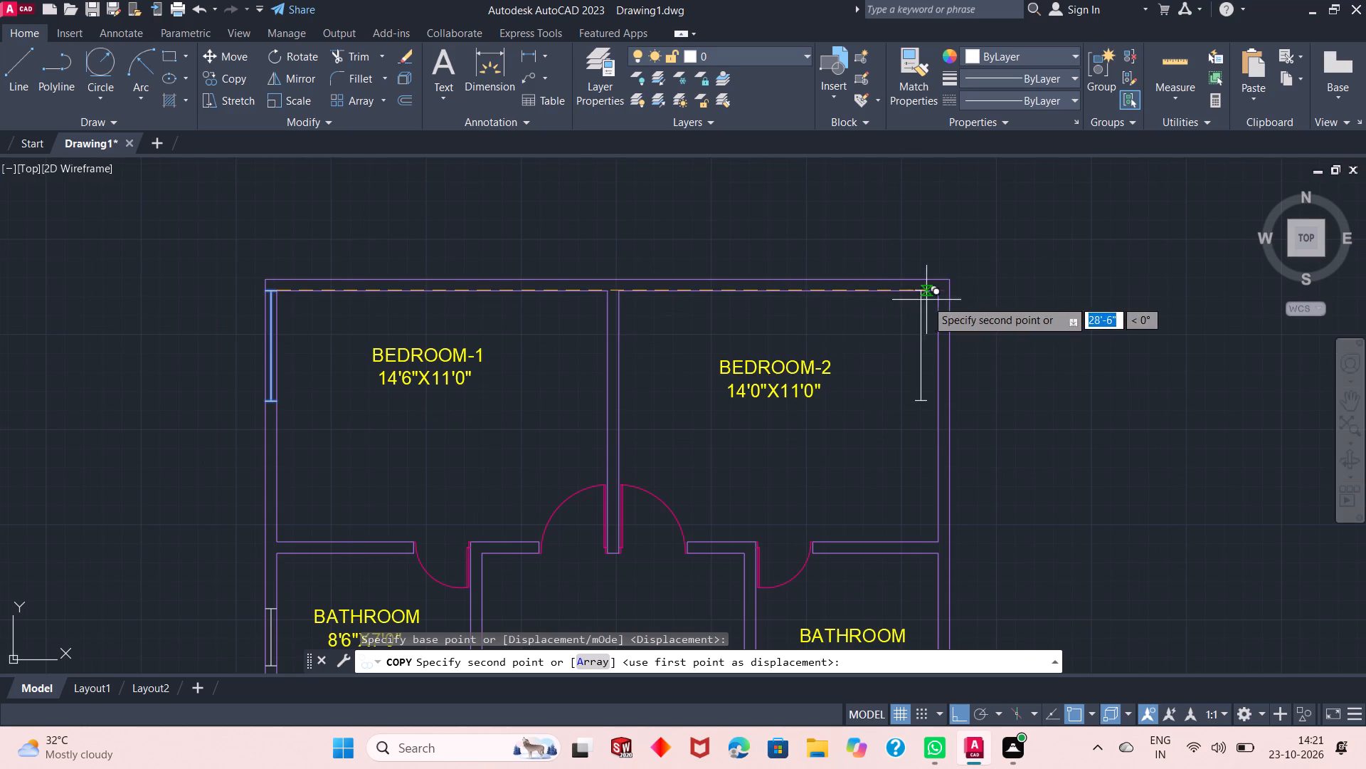
pyautogui.scroll(2, 930, 300)
pyautogui.click(971, 281)
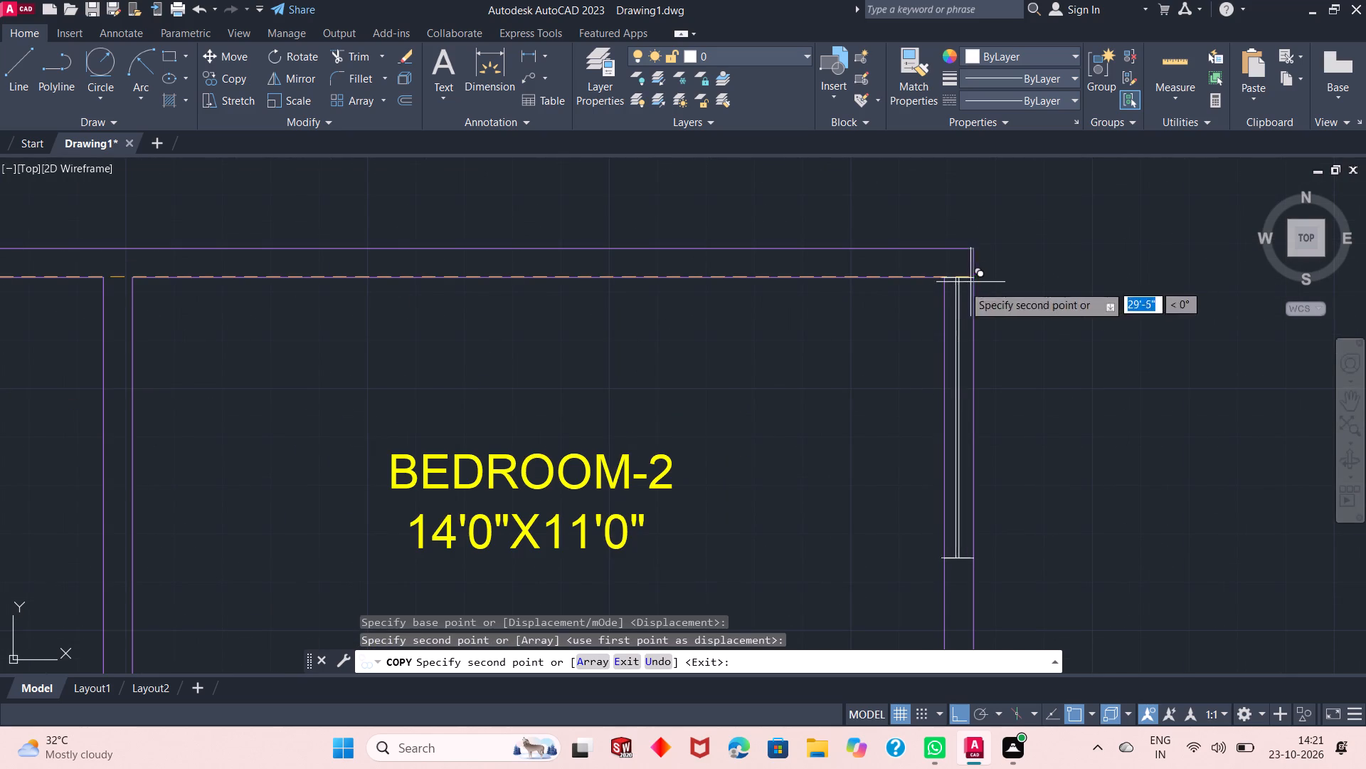
pyautogui.rightClick(632, 203)
pyautogui.click(644, 213)
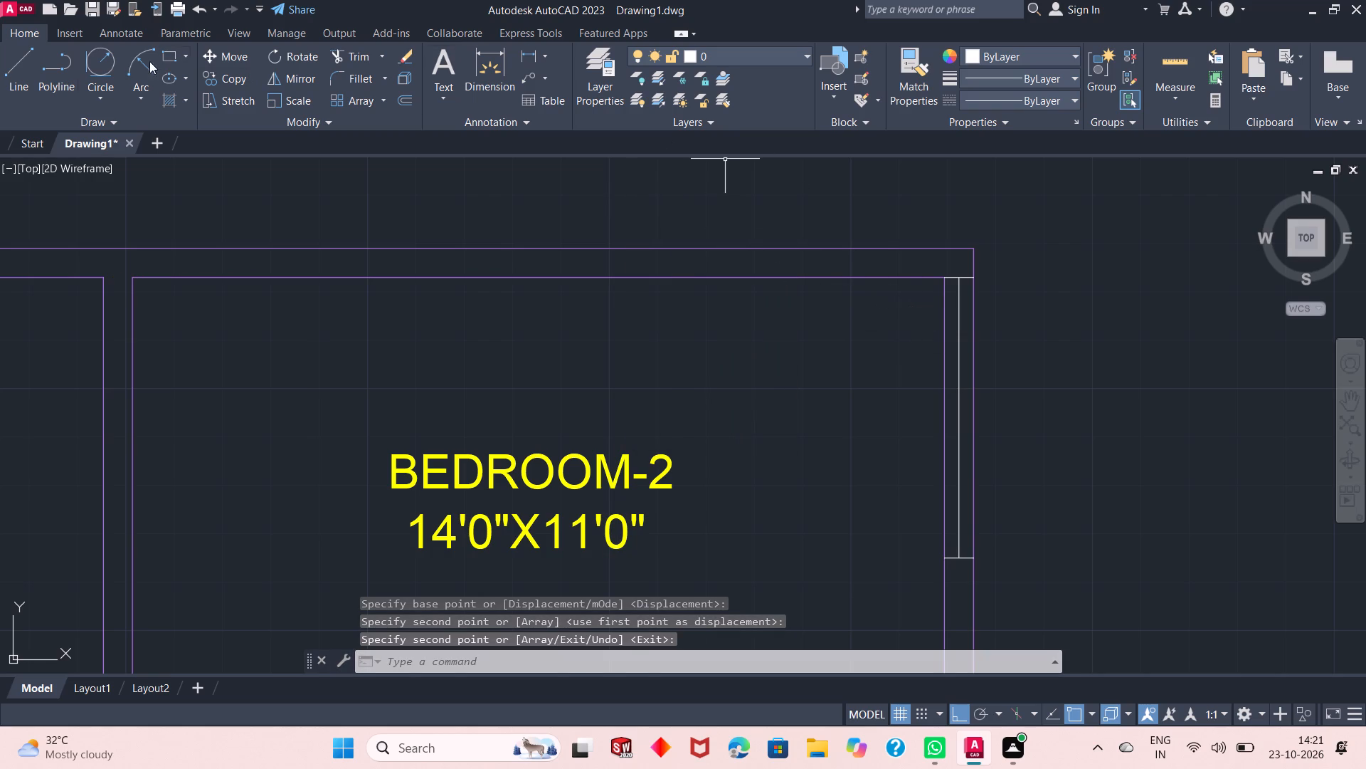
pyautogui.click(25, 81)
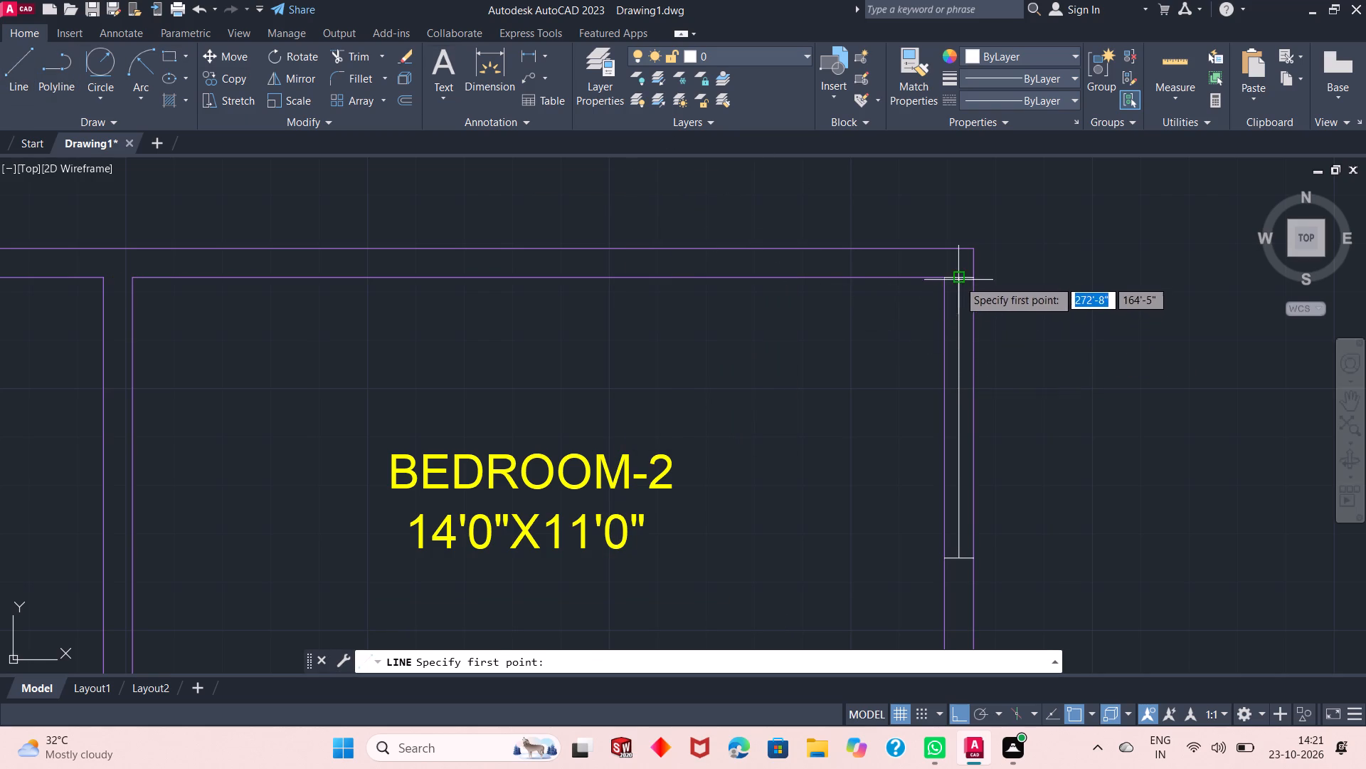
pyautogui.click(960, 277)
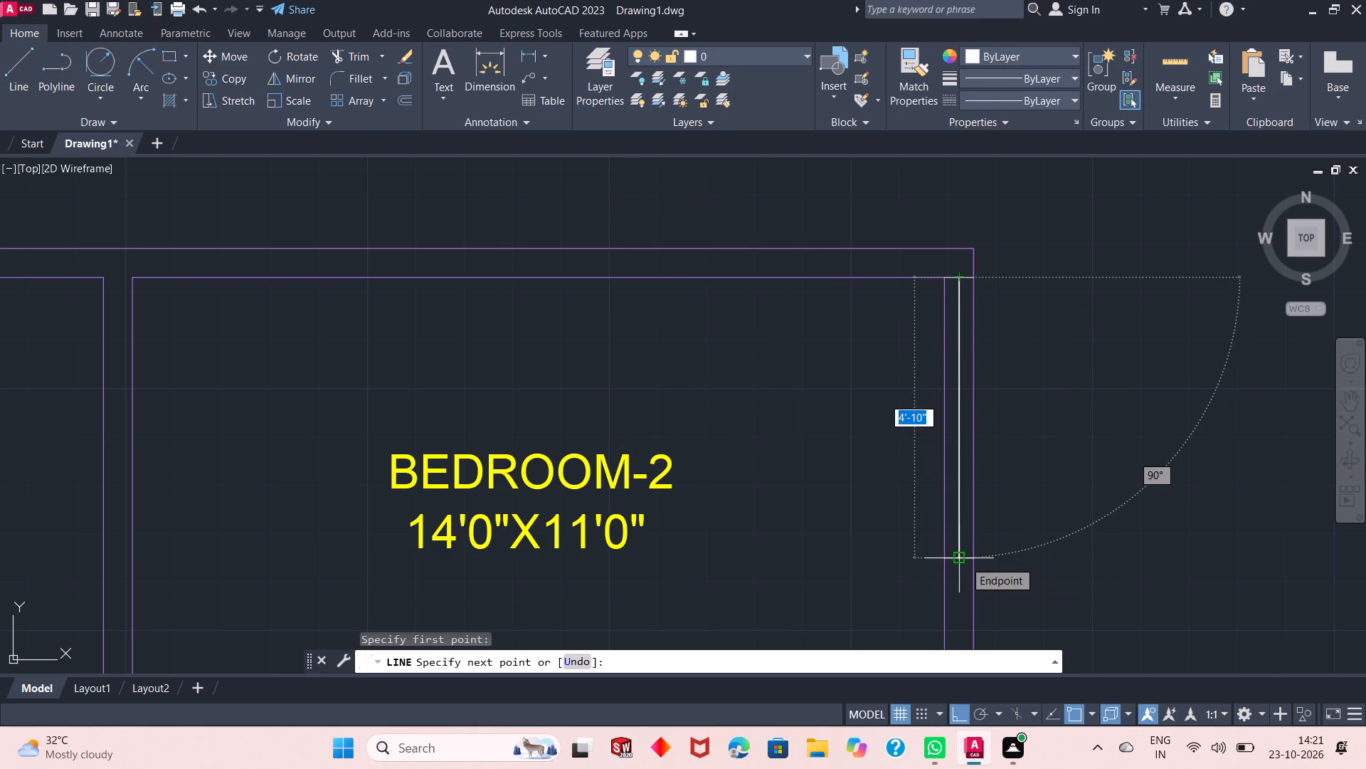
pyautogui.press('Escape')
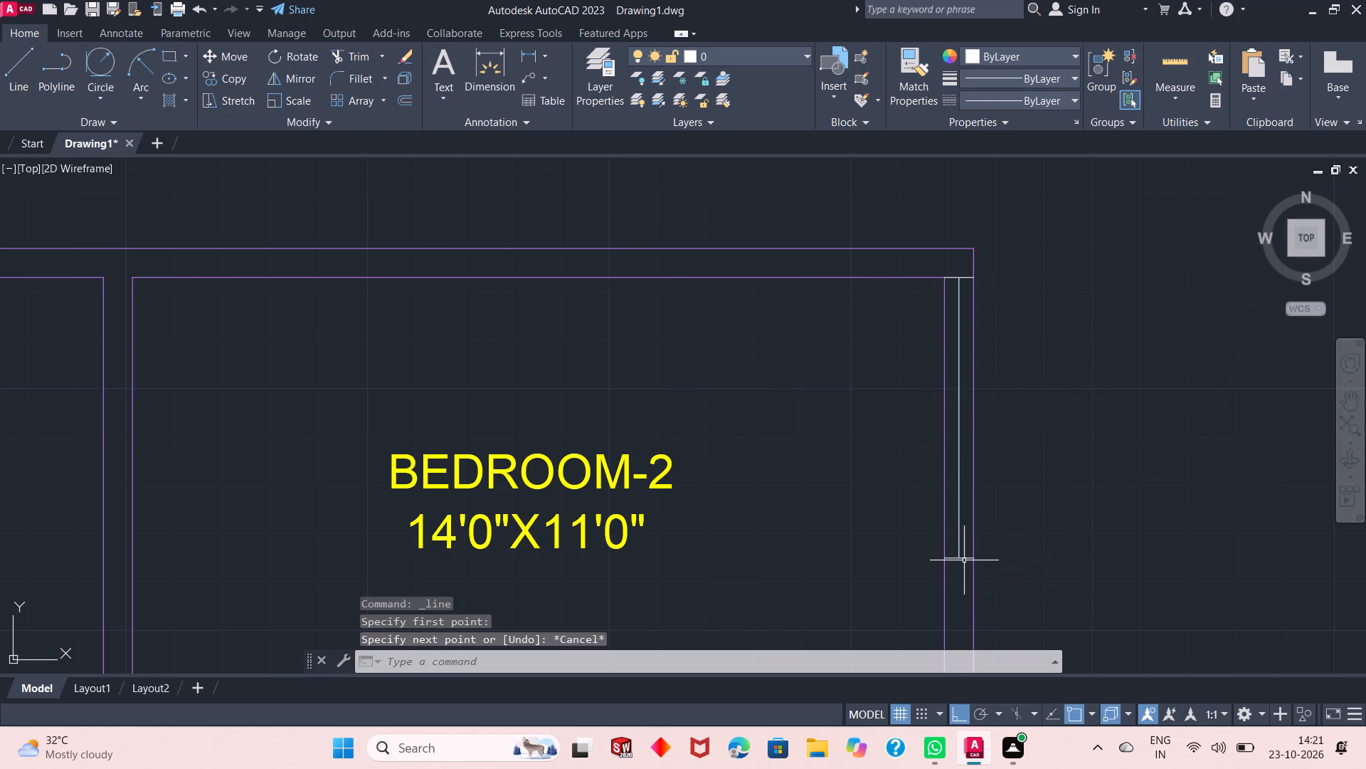
# Copy the west window of the 8'6"X7'0" BATHROOM straight across into the east wall of the 8'0"X8'0" BATHROOM.
pyautogui.scroll(-3, 741, 211)
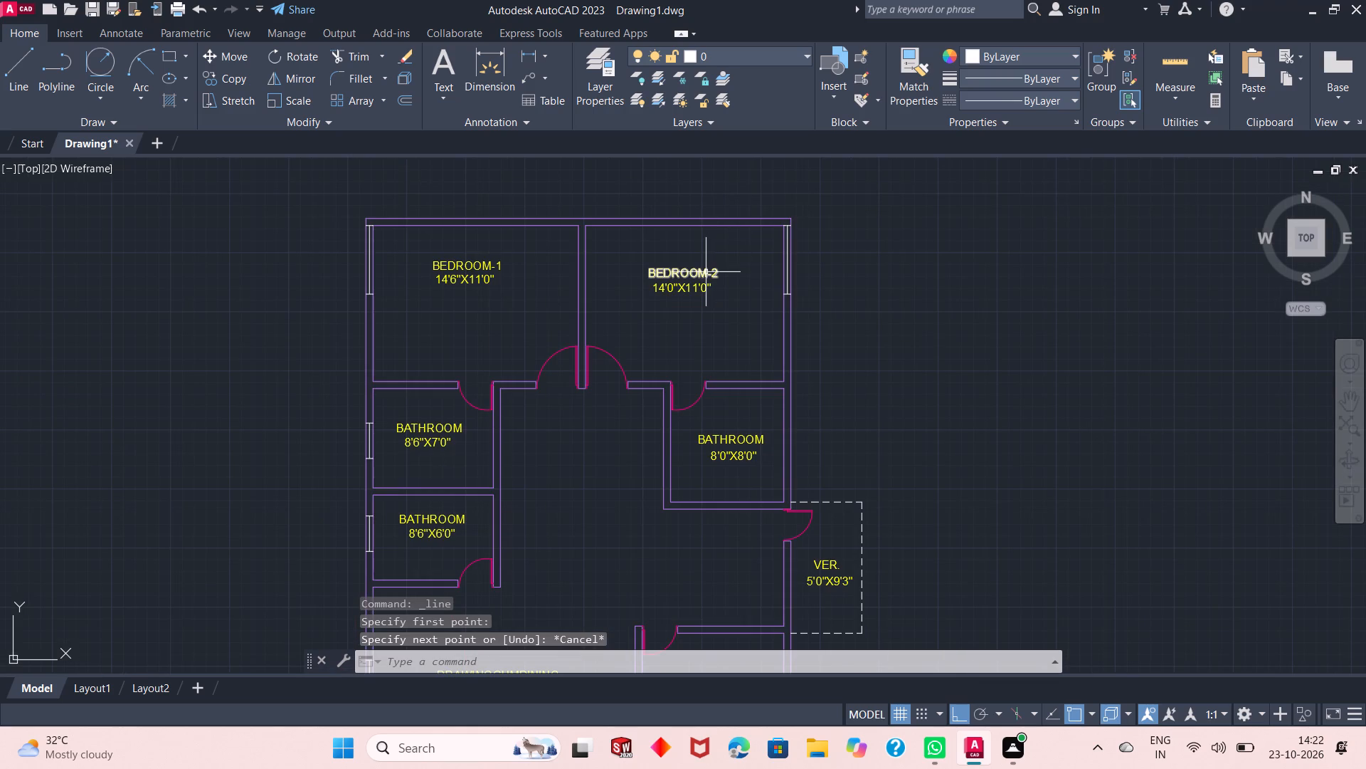
pyautogui.scroll(2, 391, 456)
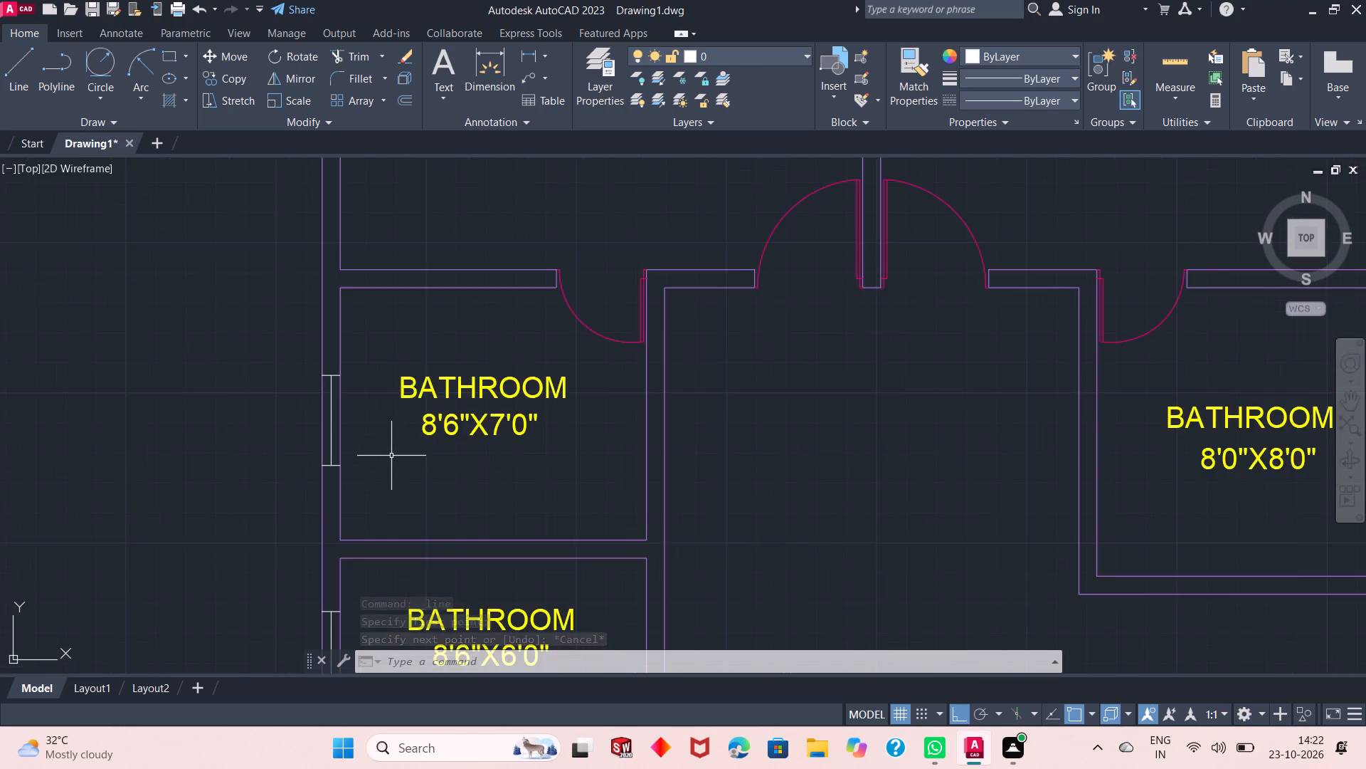
pyautogui.scroll(1, 386, 456)
pyautogui.click(302, 323)
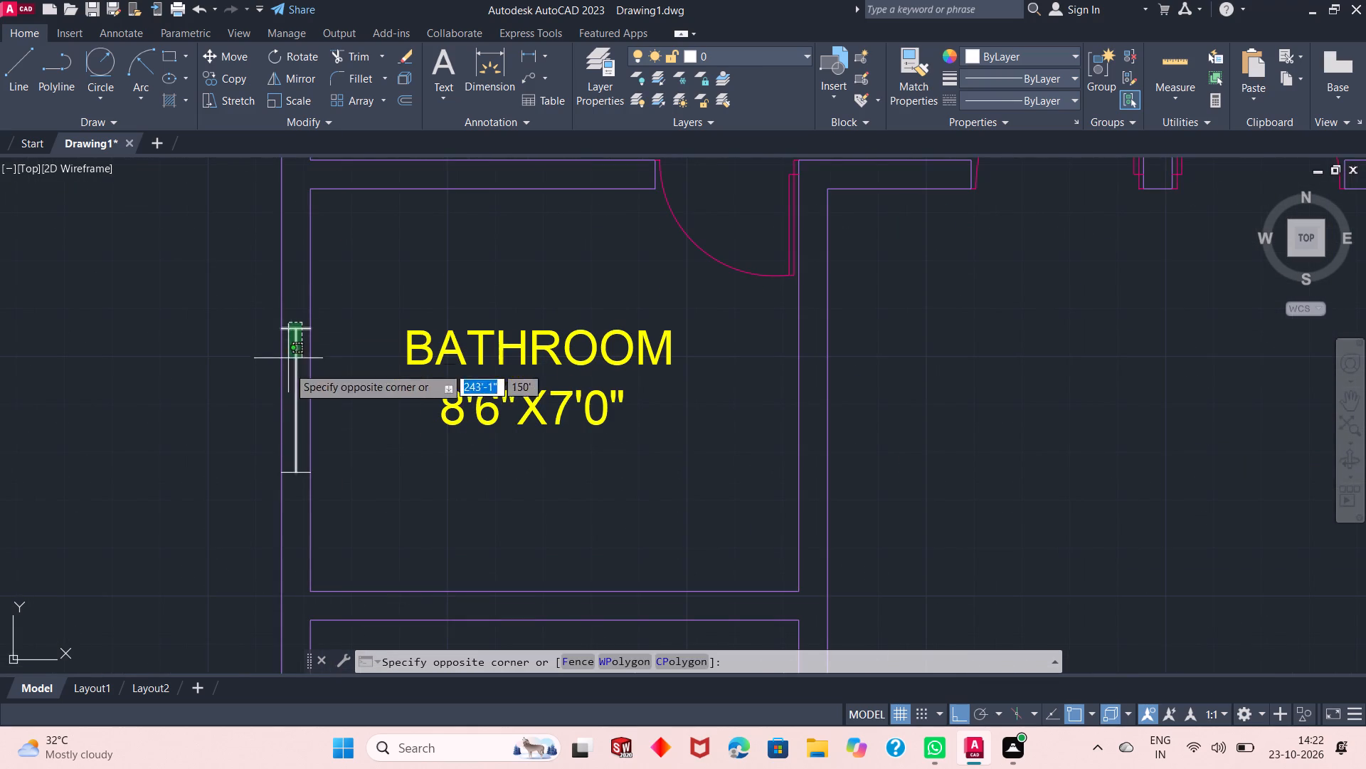
pyautogui.click(290, 476)
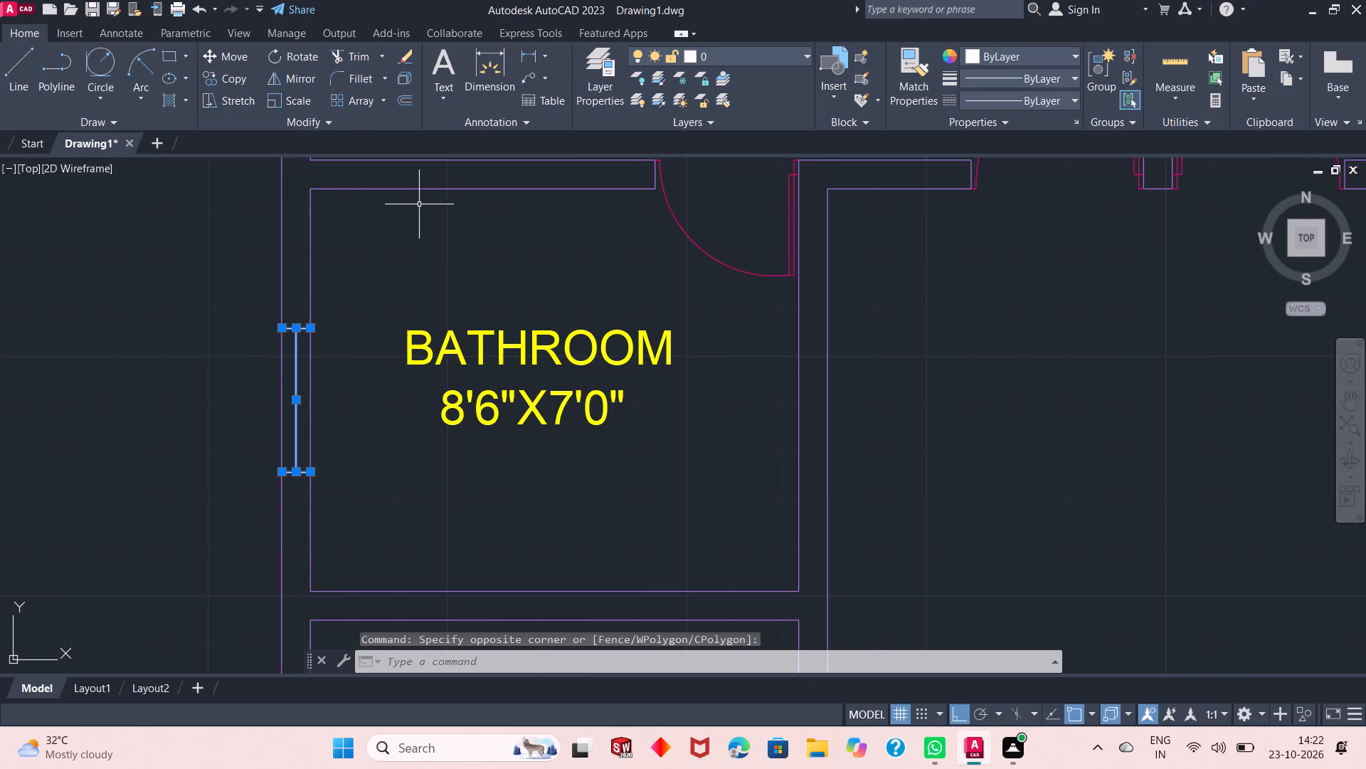
pyautogui.click(237, 79)
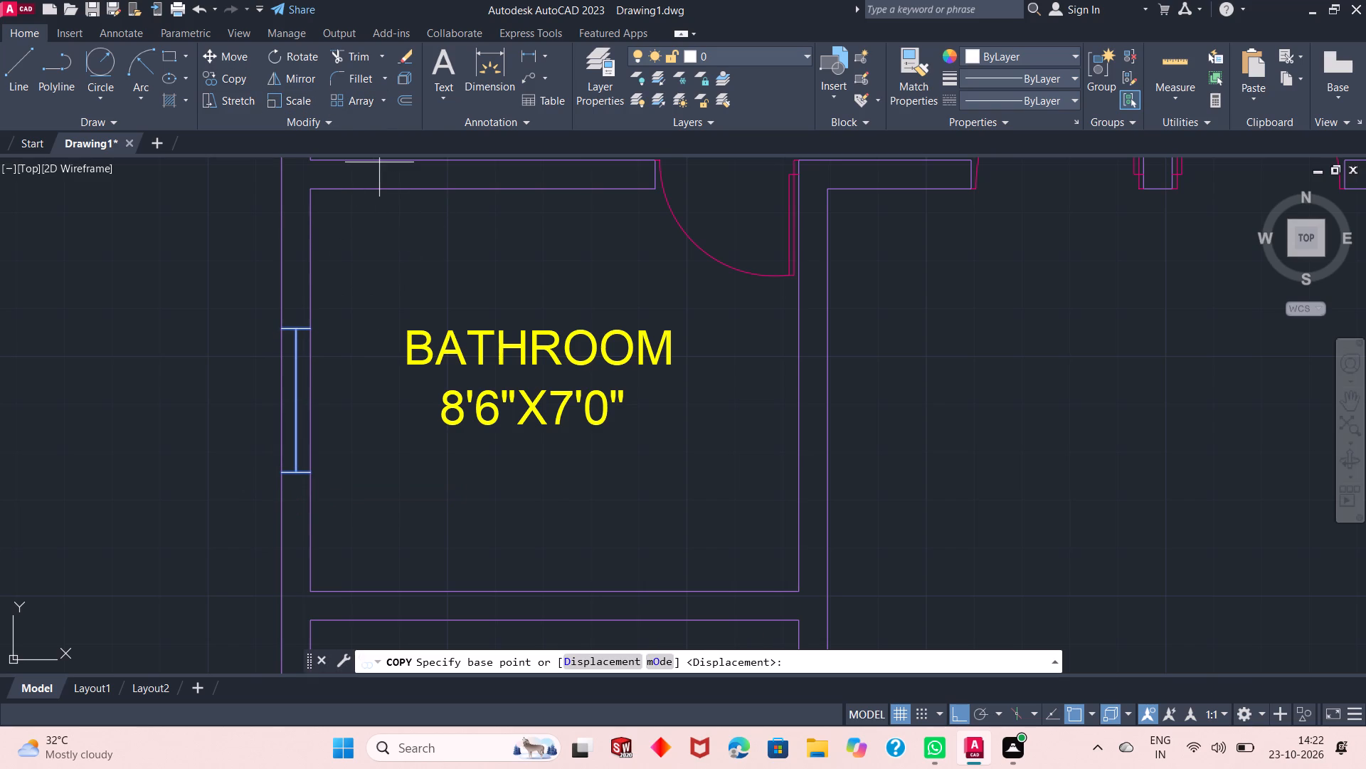
pyautogui.click(314, 332)
pyautogui.scroll(-1, 380, 350)
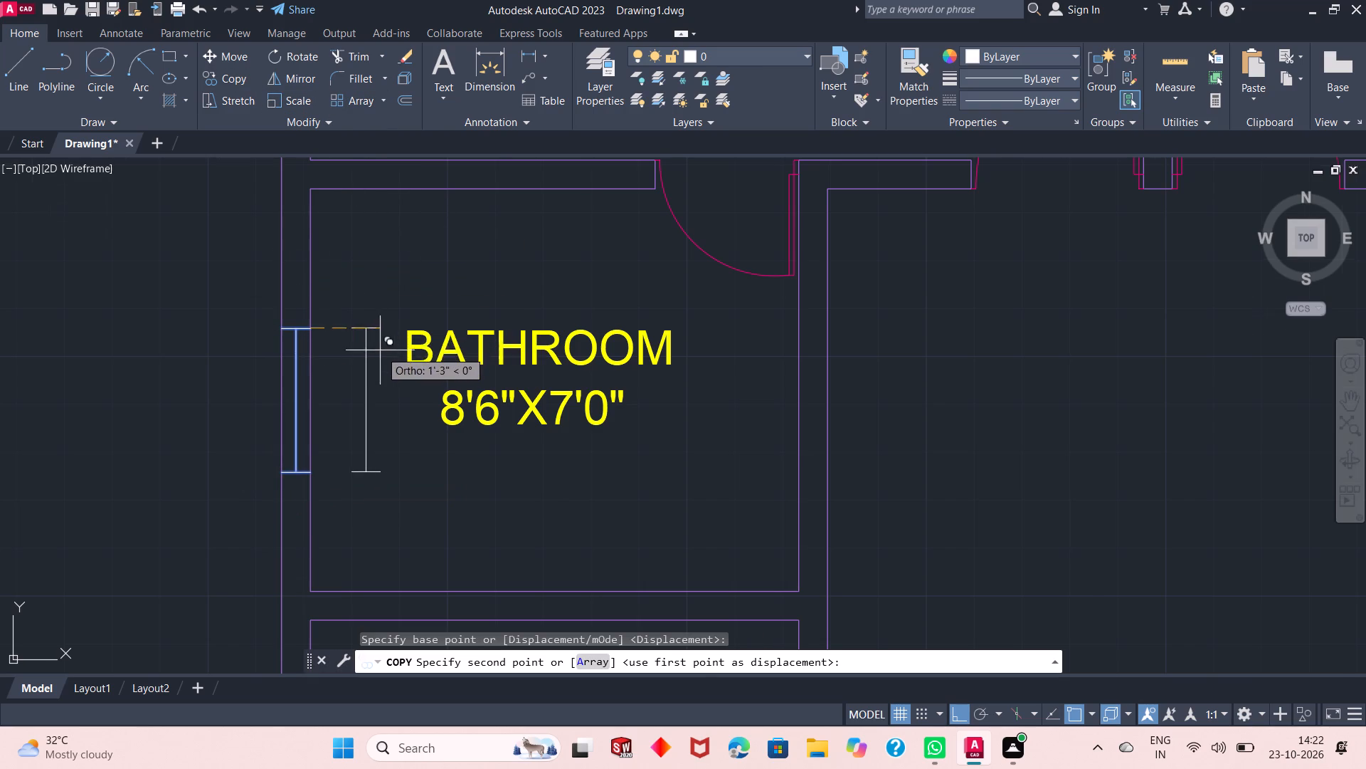
pyautogui.scroll(-1, 380, 350)
pyautogui.scroll(2, 1021, 357)
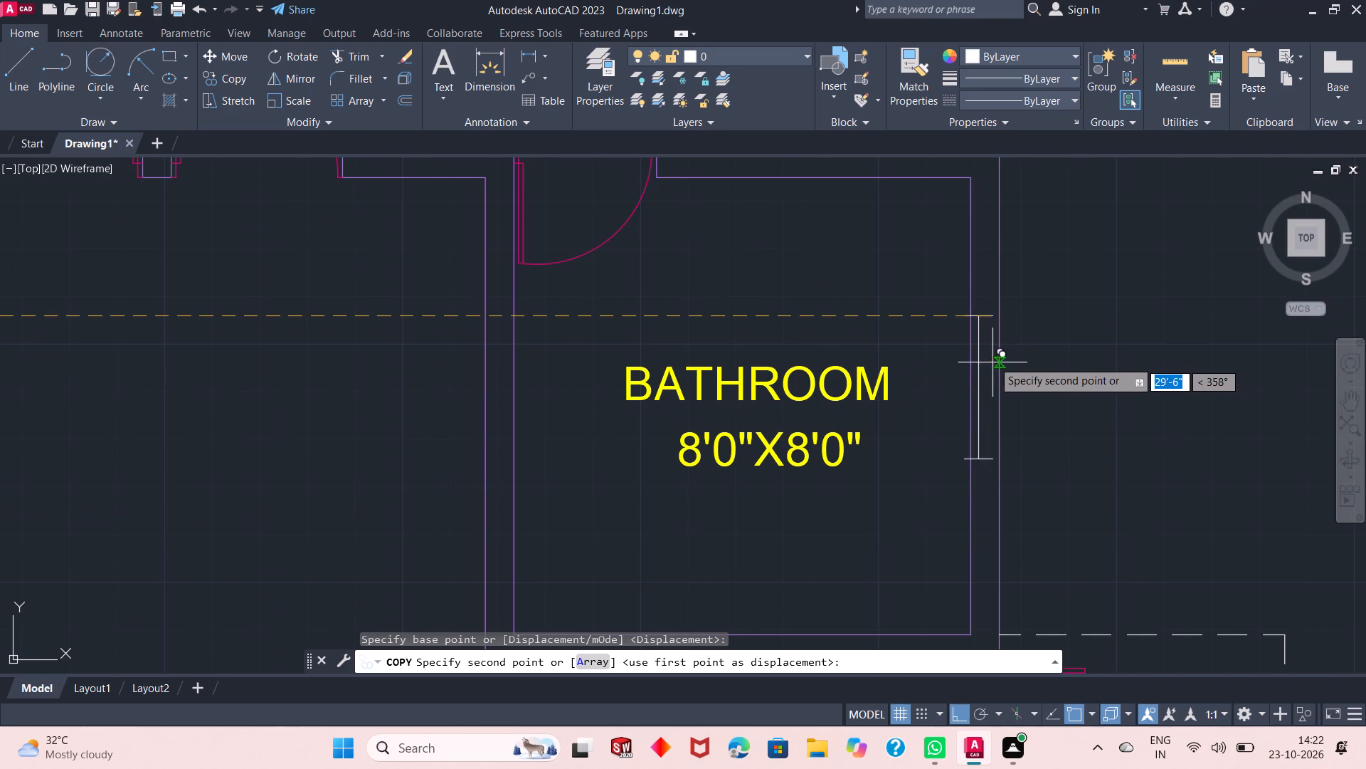
pyautogui.click(1001, 320)
pyautogui.rightClick(840, 229)
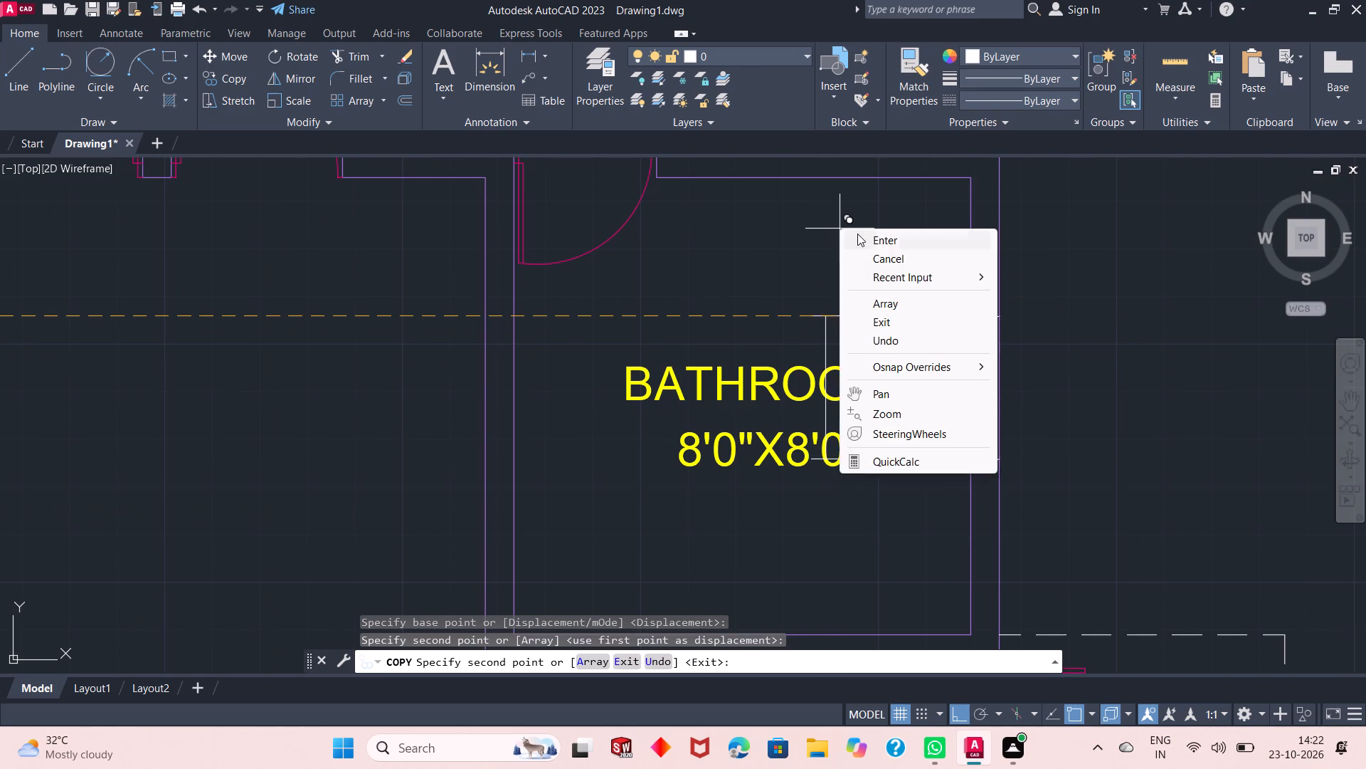
pyautogui.click(866, 240)
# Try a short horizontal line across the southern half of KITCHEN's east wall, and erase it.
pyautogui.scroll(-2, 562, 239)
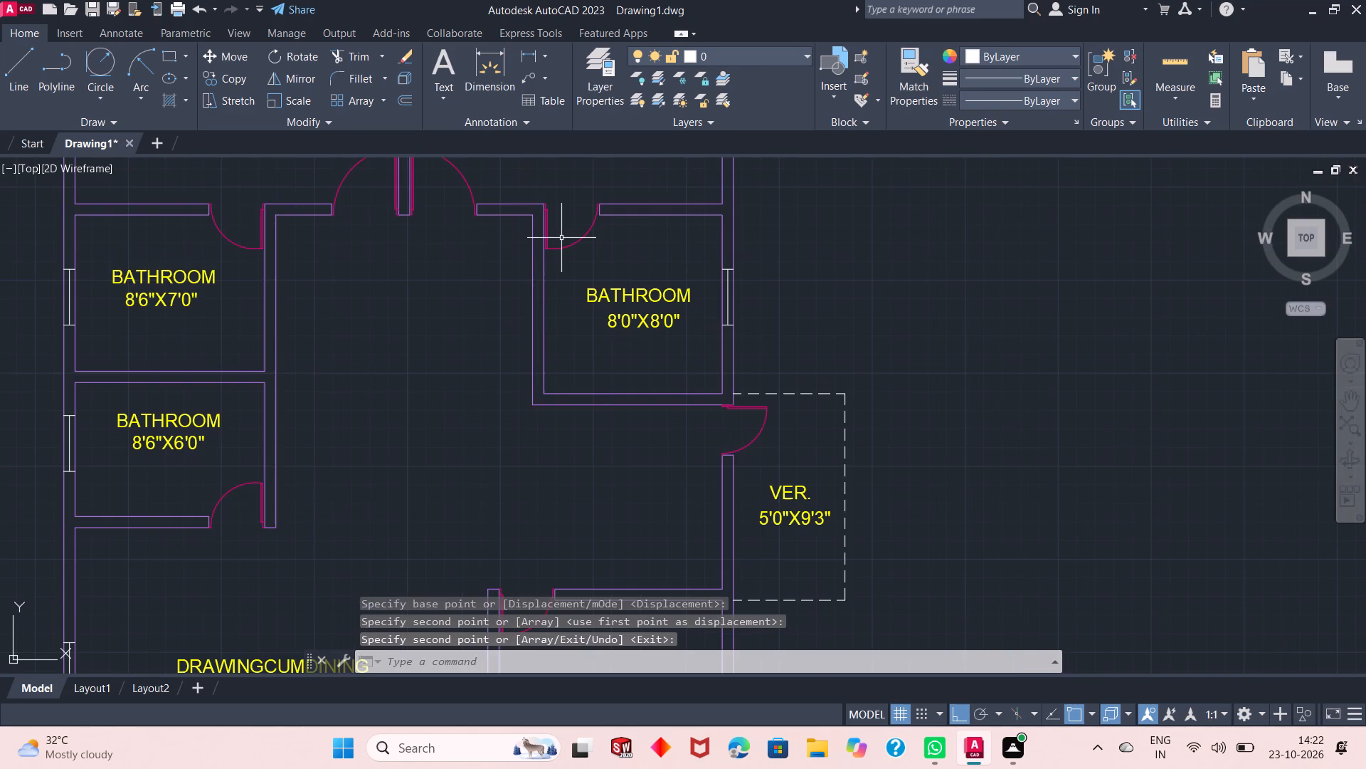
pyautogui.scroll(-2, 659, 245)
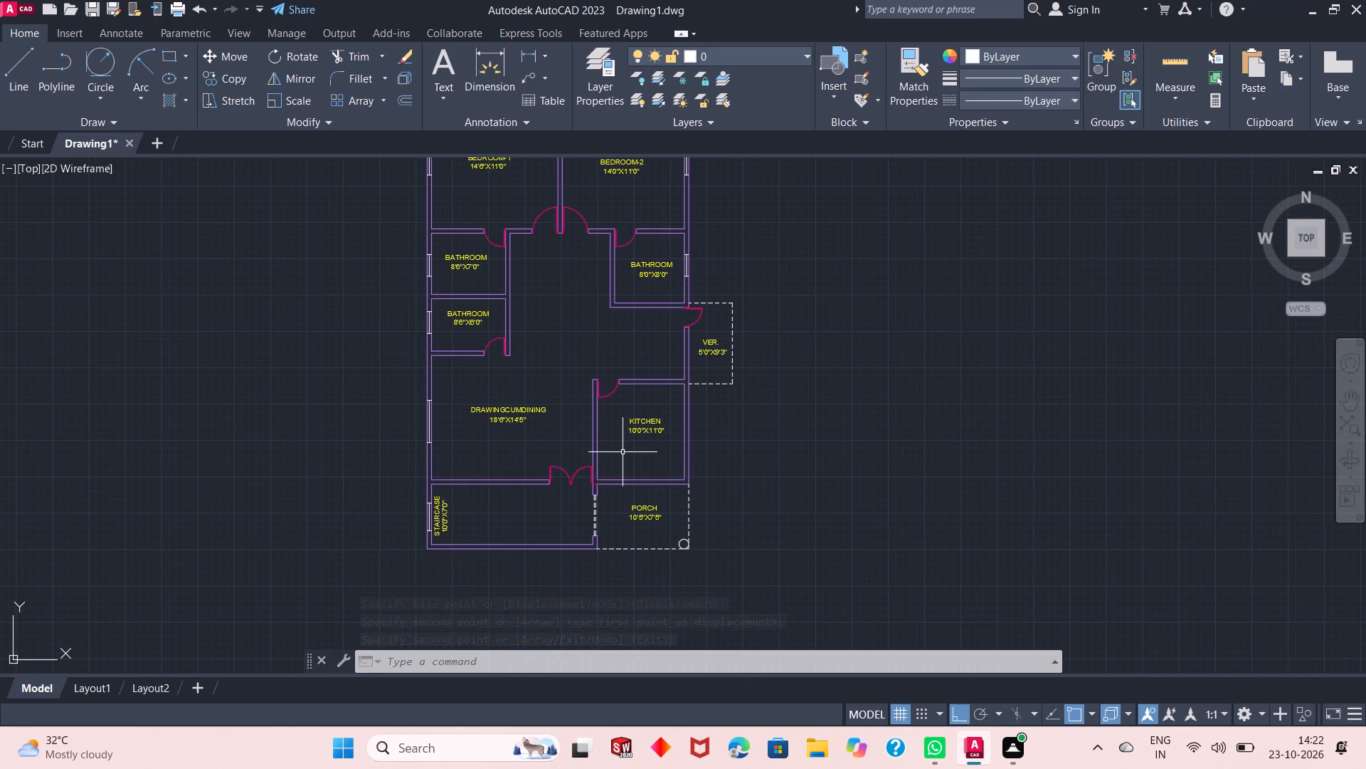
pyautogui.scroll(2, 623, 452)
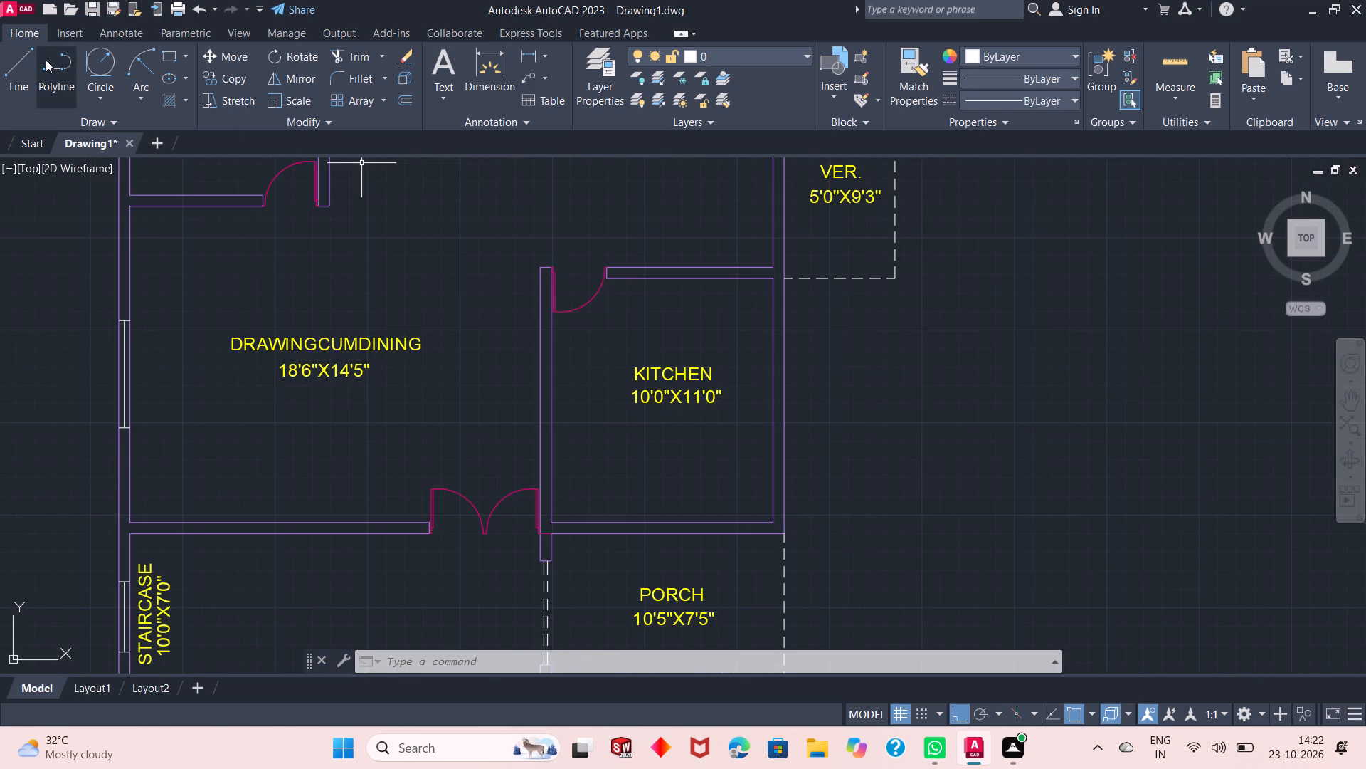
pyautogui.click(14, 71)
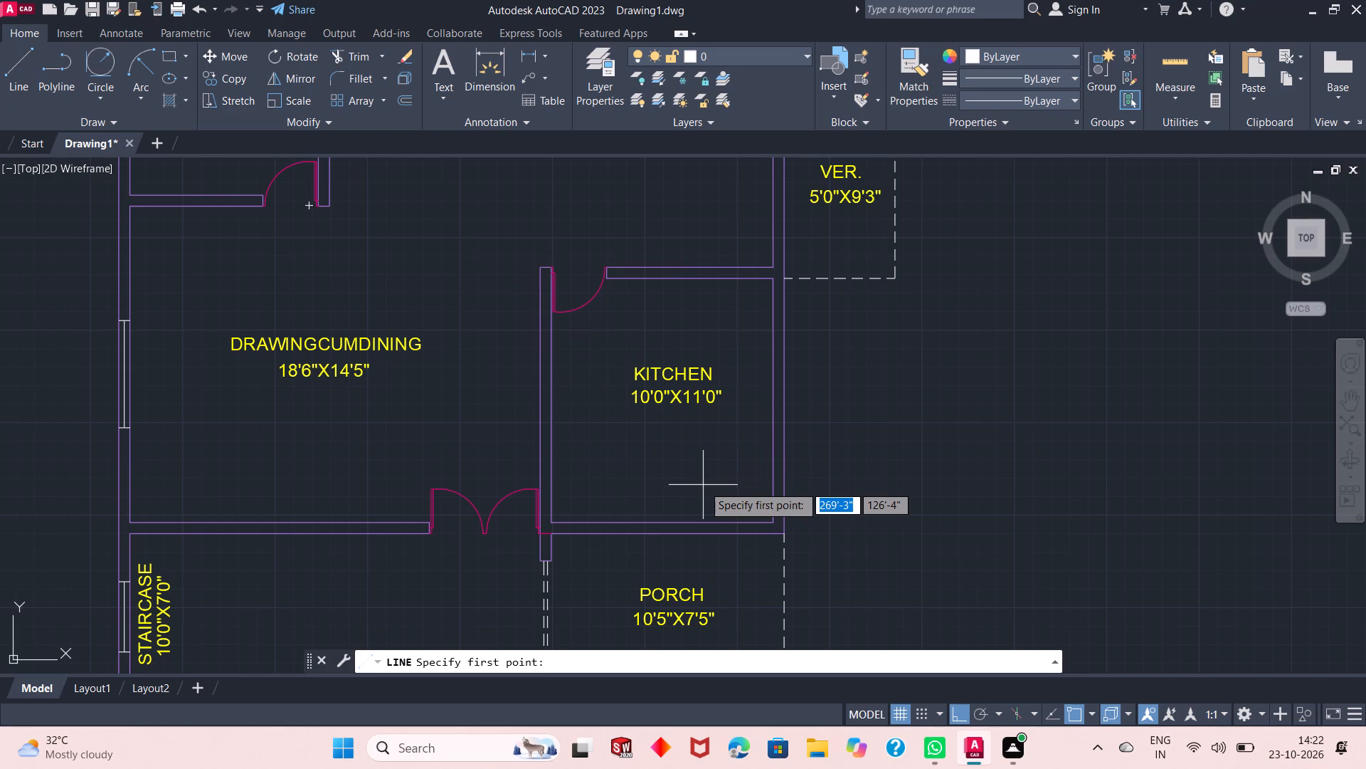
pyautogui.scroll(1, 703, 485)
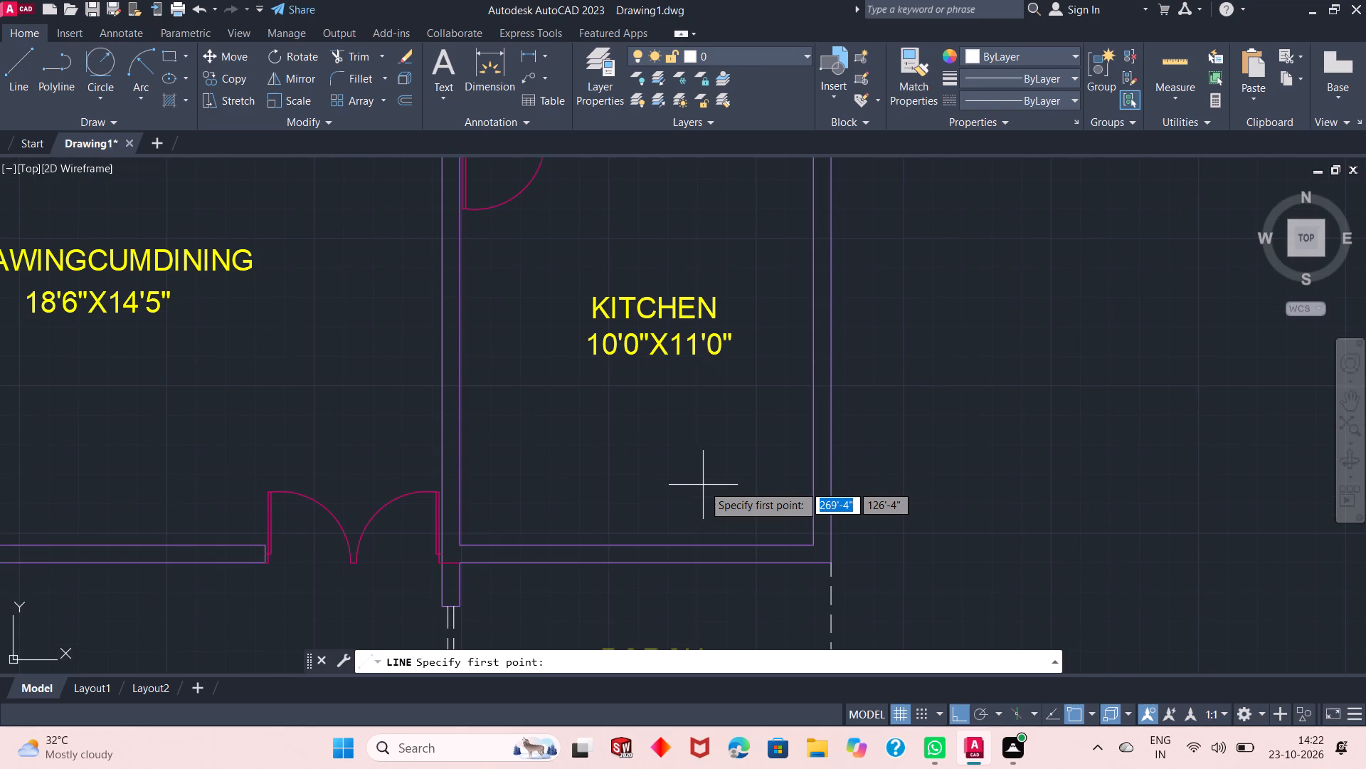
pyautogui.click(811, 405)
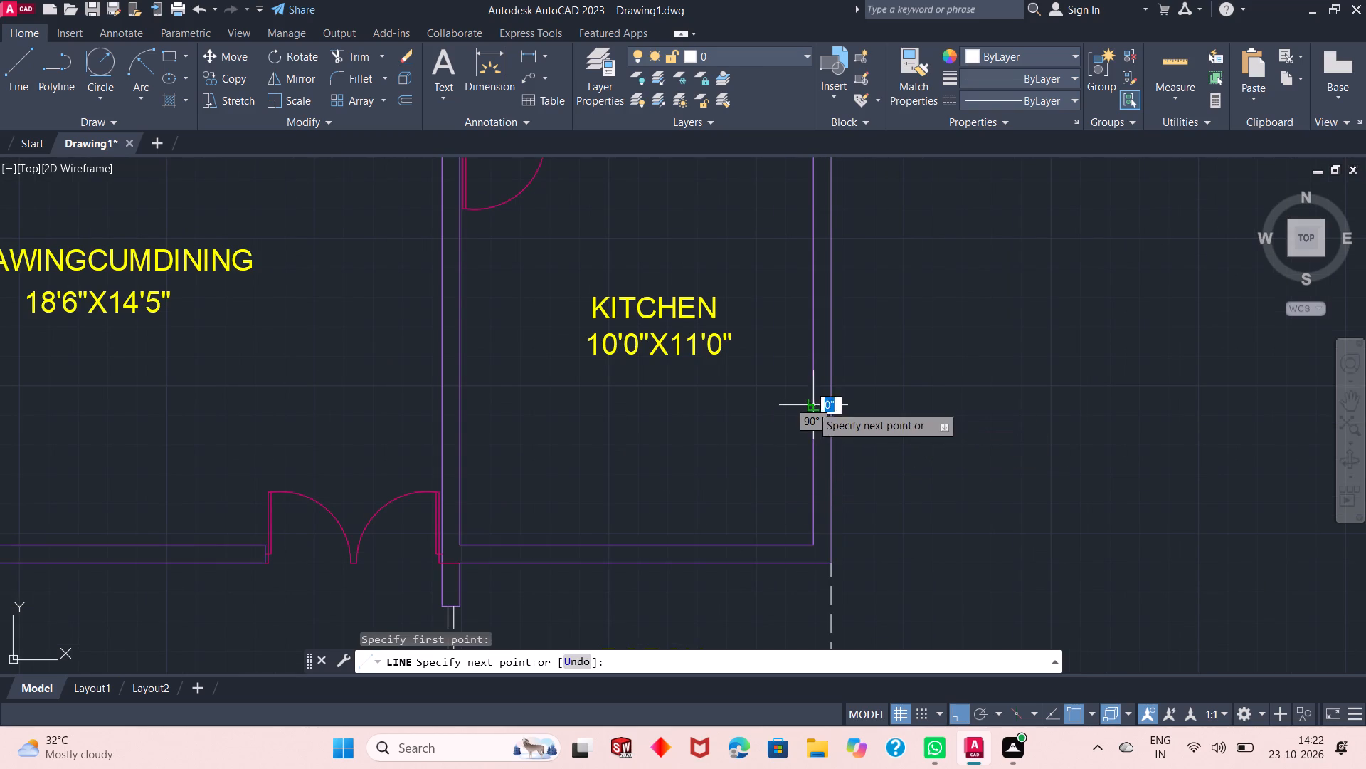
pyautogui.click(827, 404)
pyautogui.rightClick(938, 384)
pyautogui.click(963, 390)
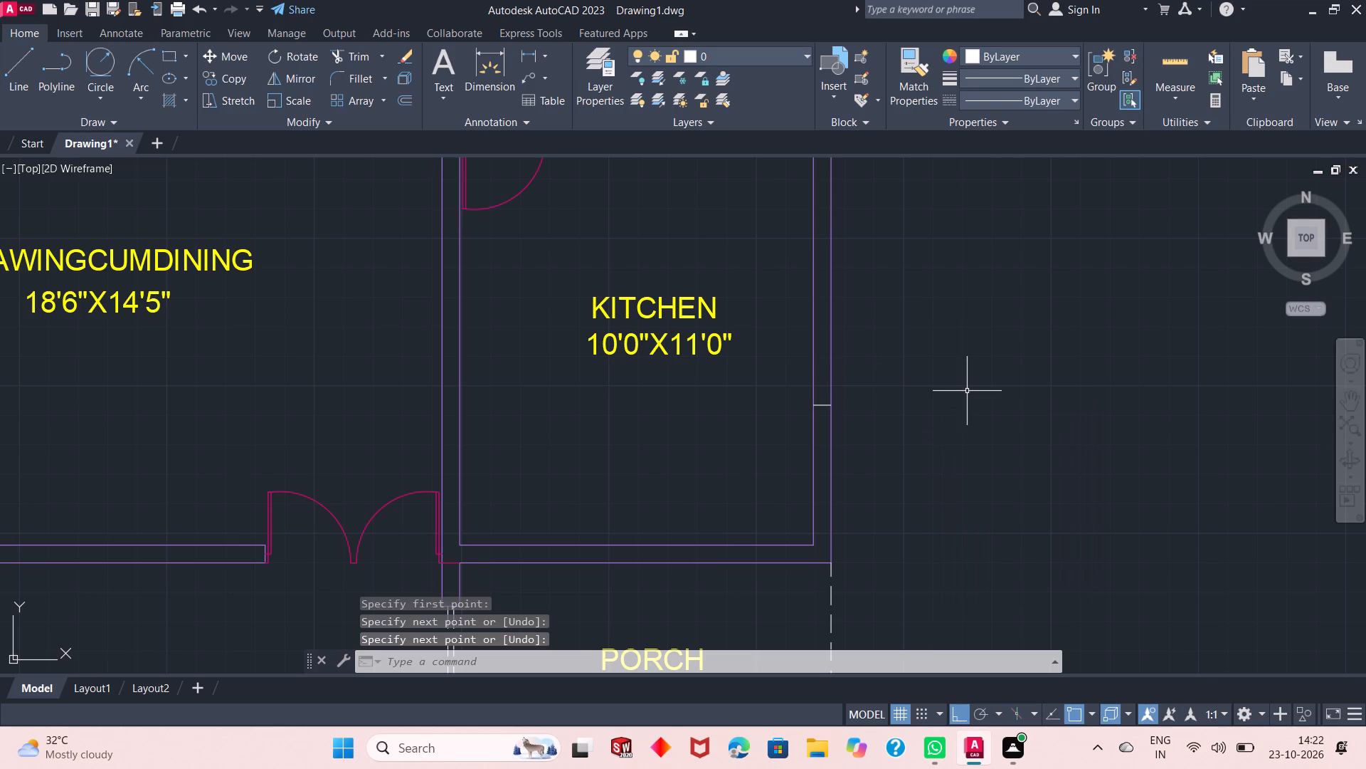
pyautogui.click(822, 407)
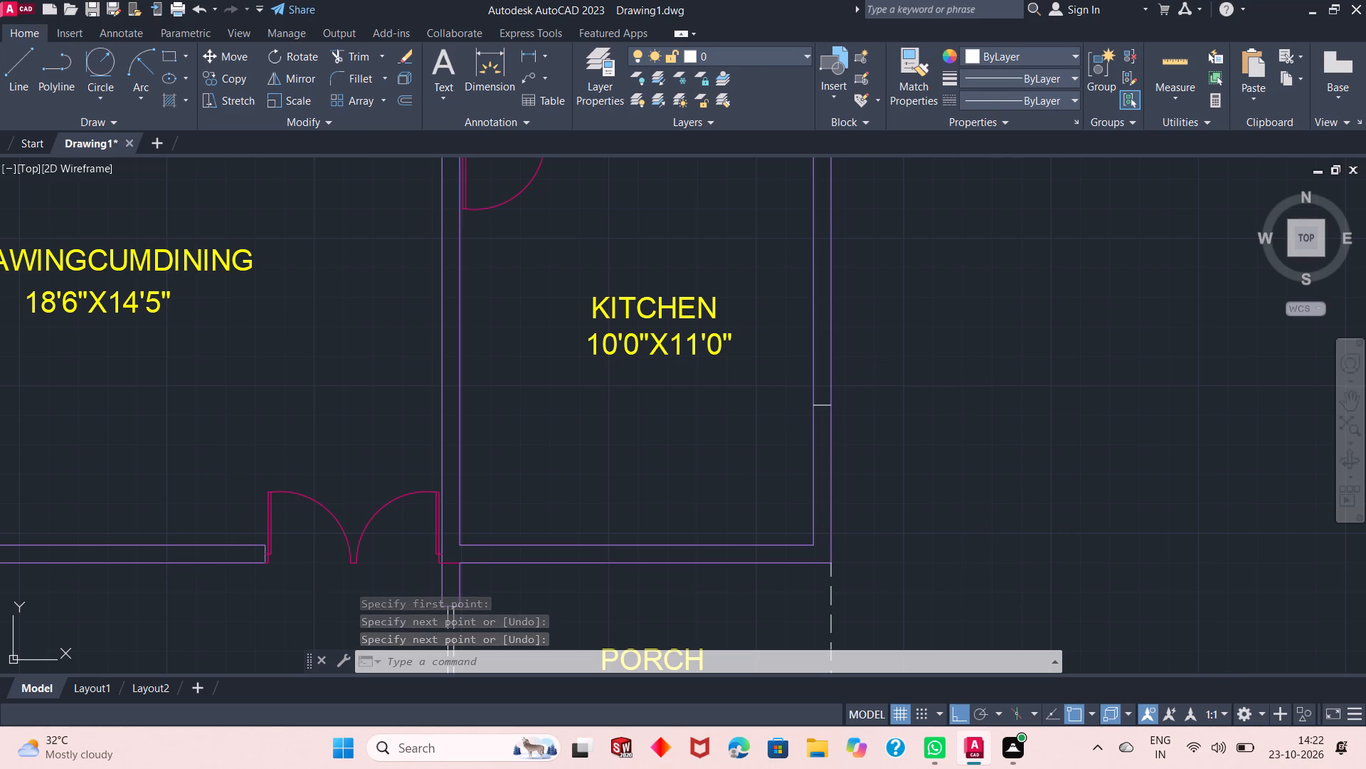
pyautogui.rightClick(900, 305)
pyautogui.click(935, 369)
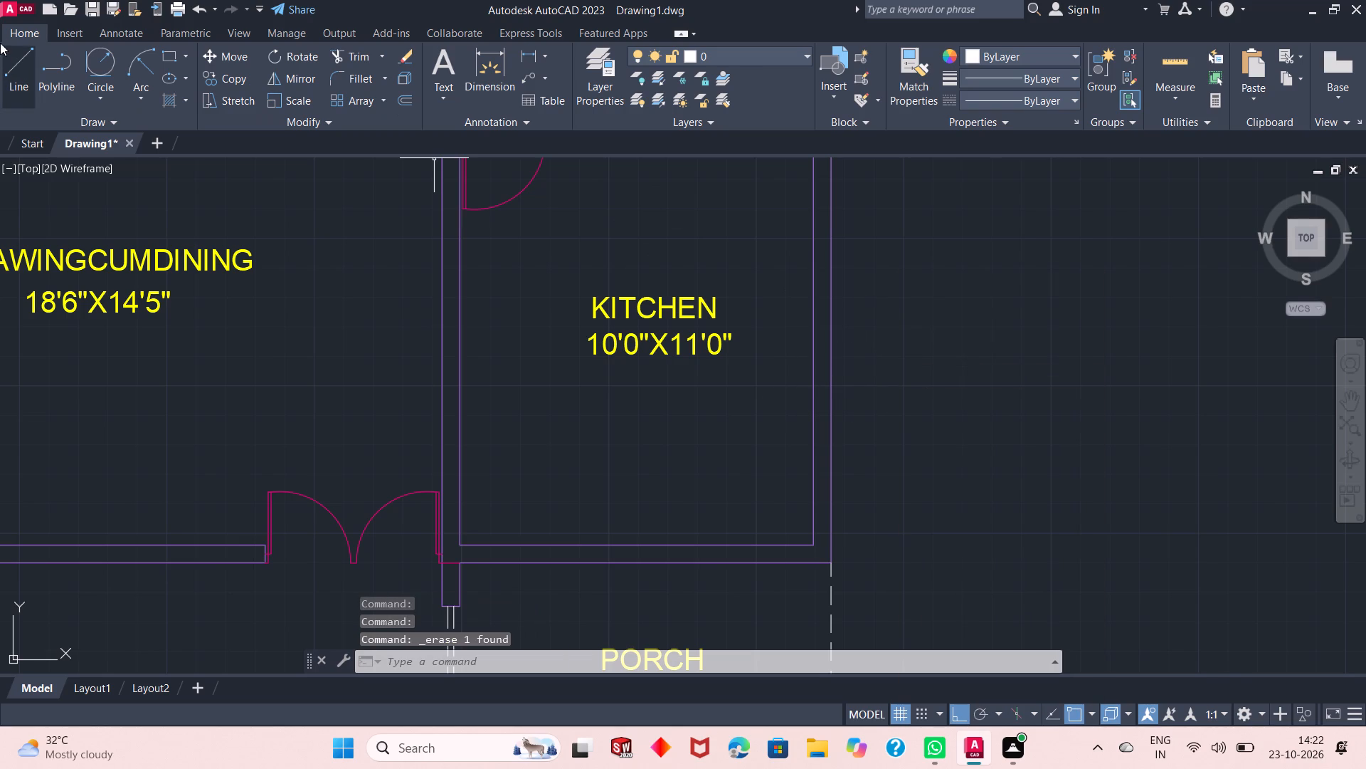
# Draw a short horizontal line across KITCHEN's east wall, near its southern end.
pyautogui.click(18, 61)
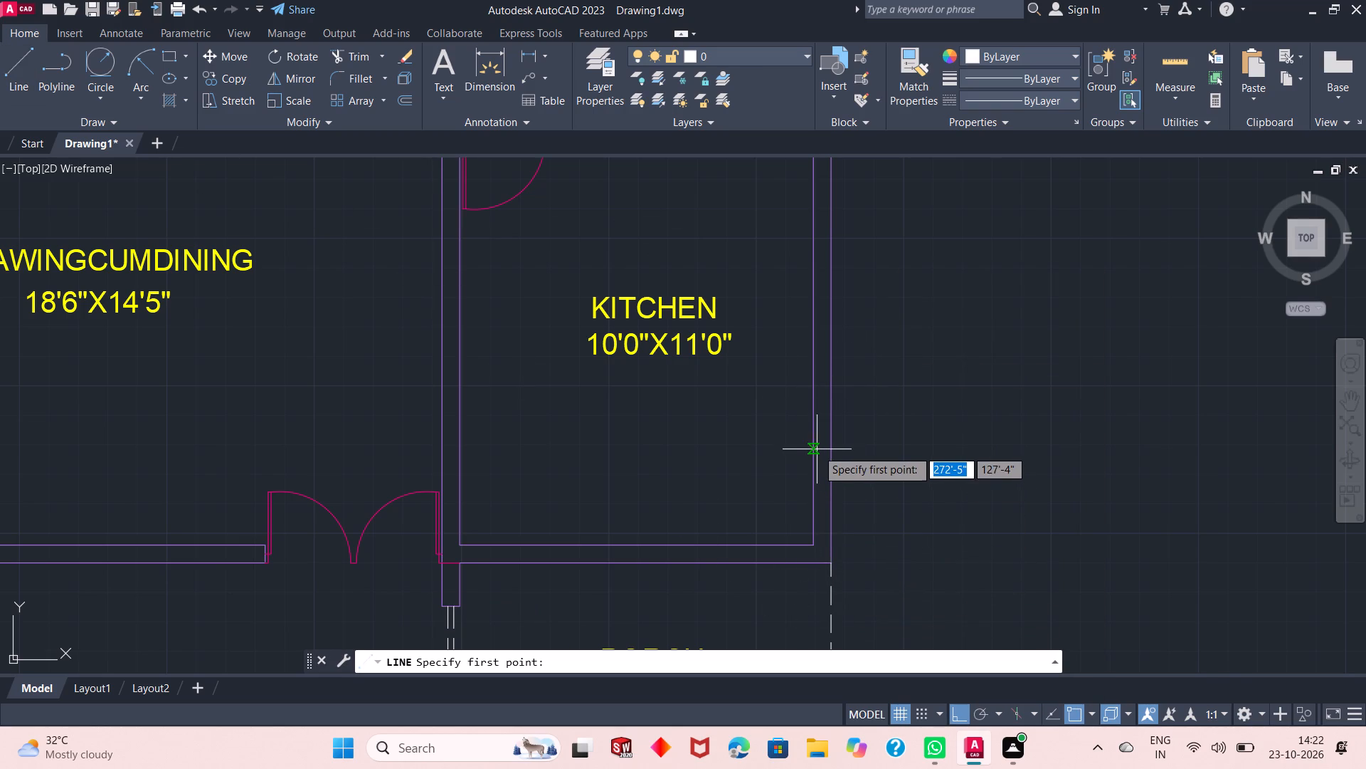
pyautogui.click(817, 449)
pyautogui.click(834, 448)
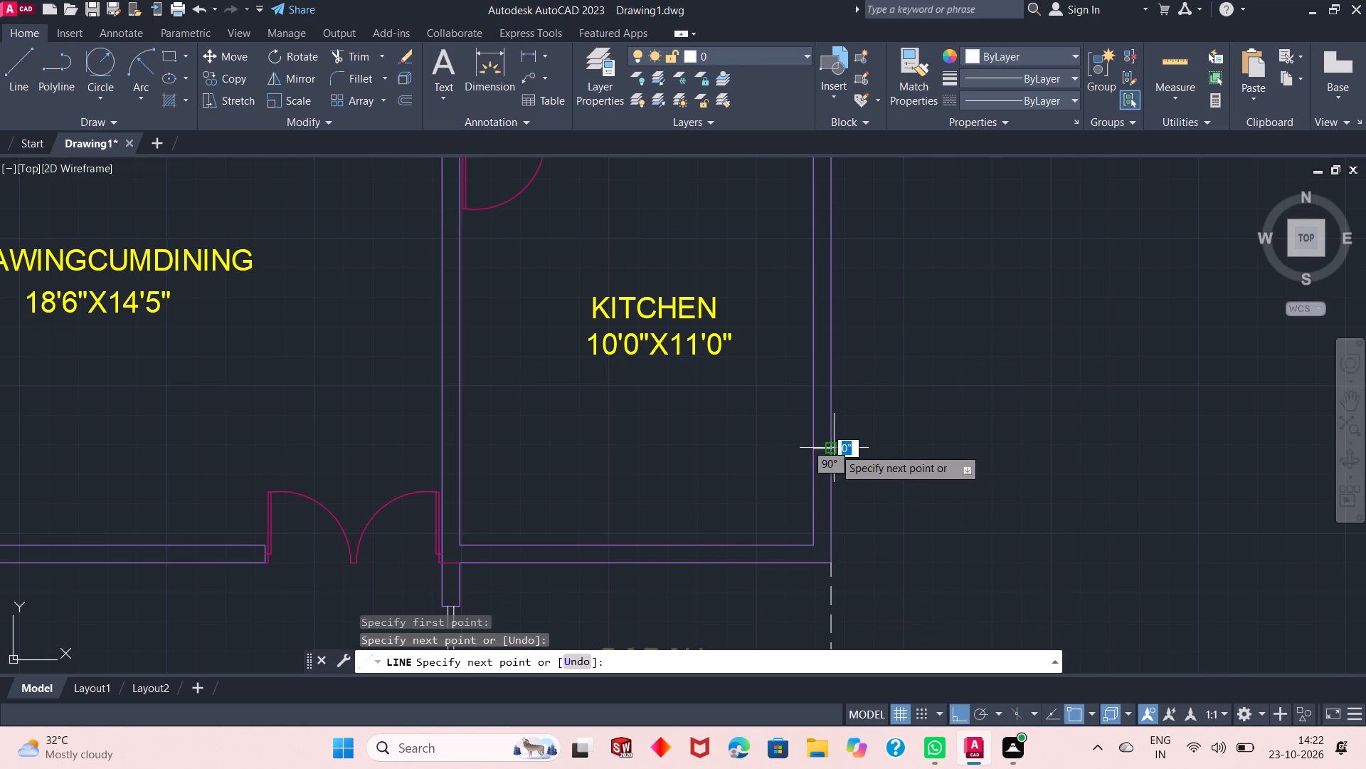
pyautogui.rightClick(926, 382)
pyautogui.click(929, 387)
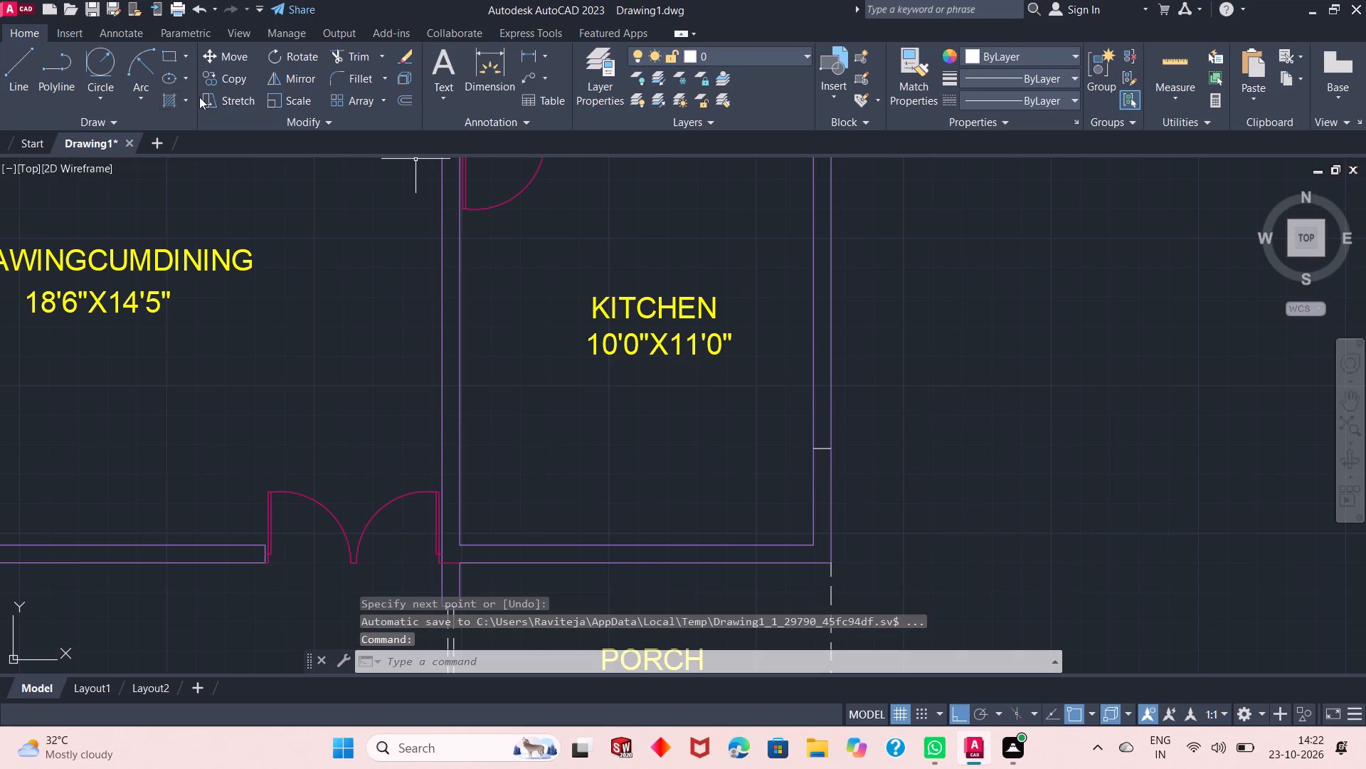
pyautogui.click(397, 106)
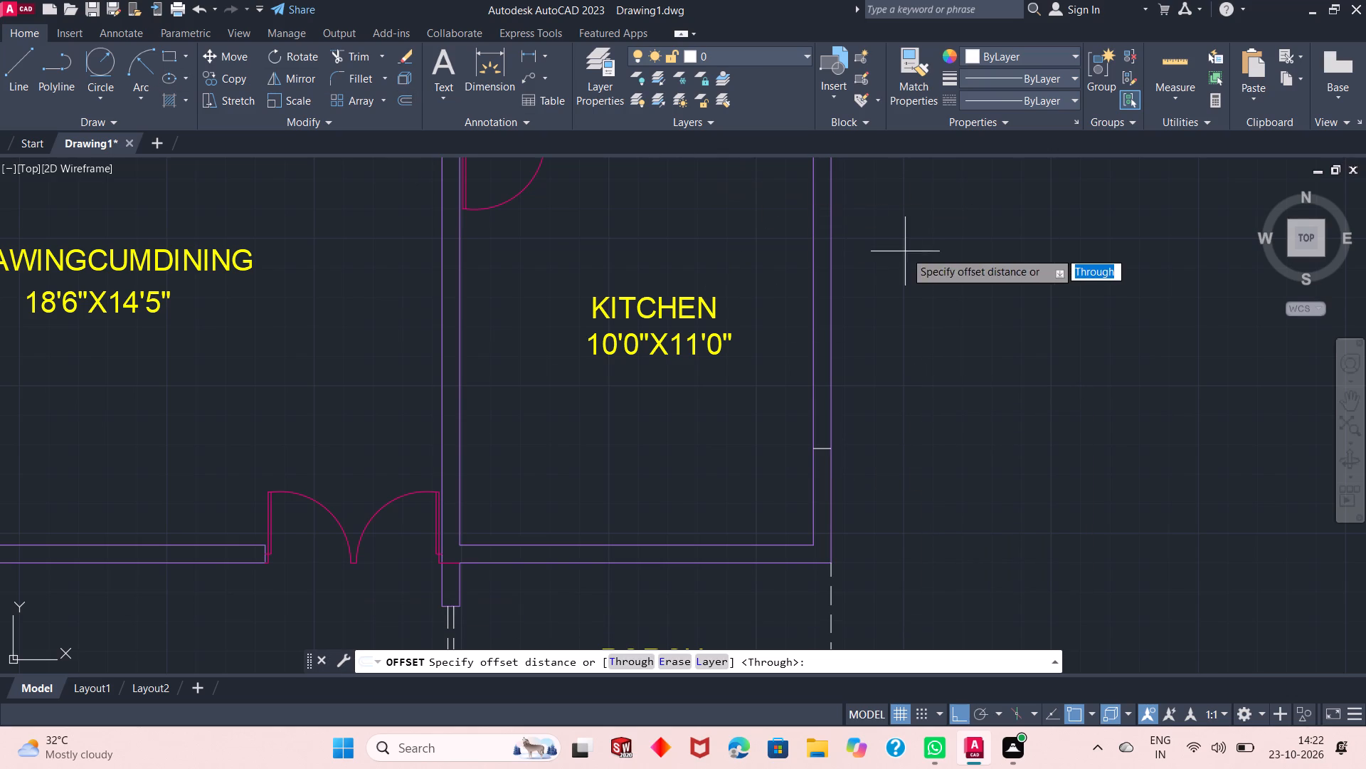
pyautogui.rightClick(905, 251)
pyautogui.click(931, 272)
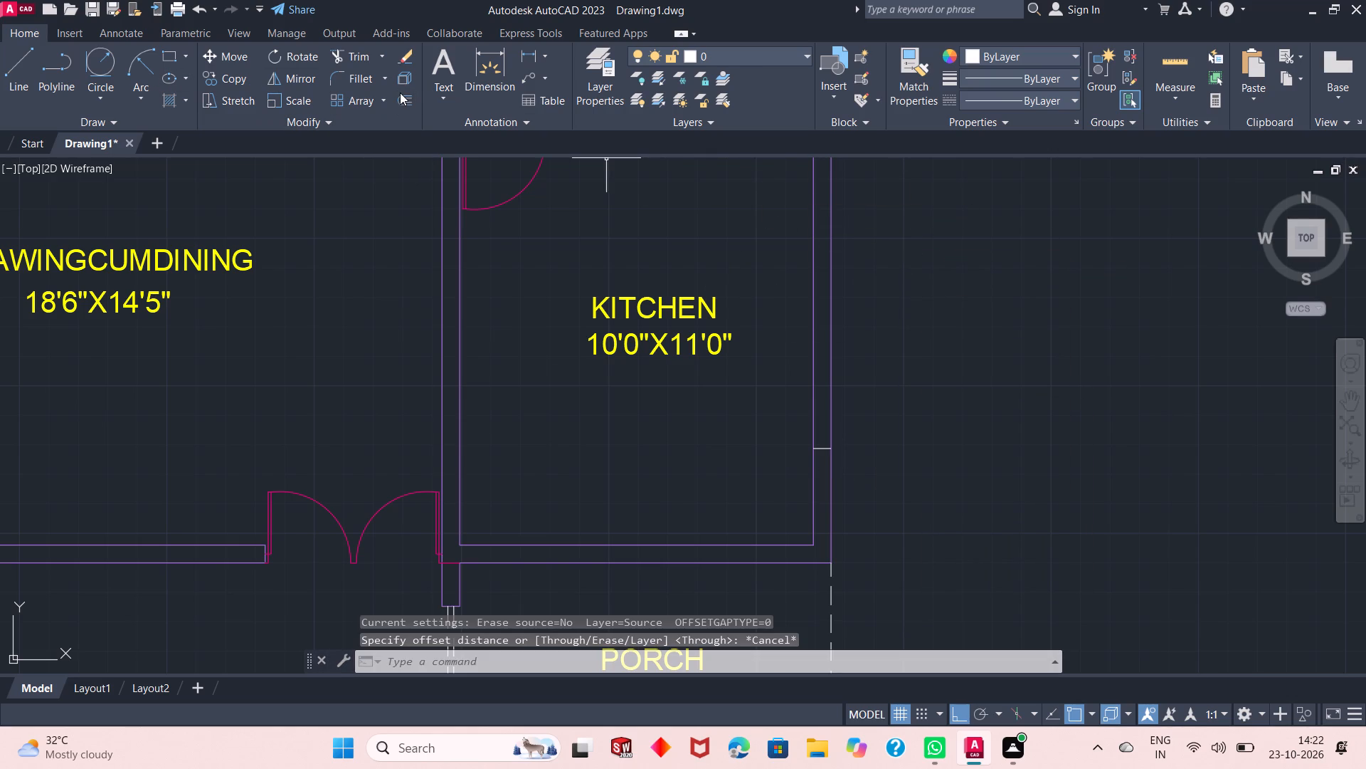
# Offset the short line across KITCHEN's east wall 4' to the north, using the Through option.
pyautogui.click(400, 93)
pyautogui.rightClick(865, 204)
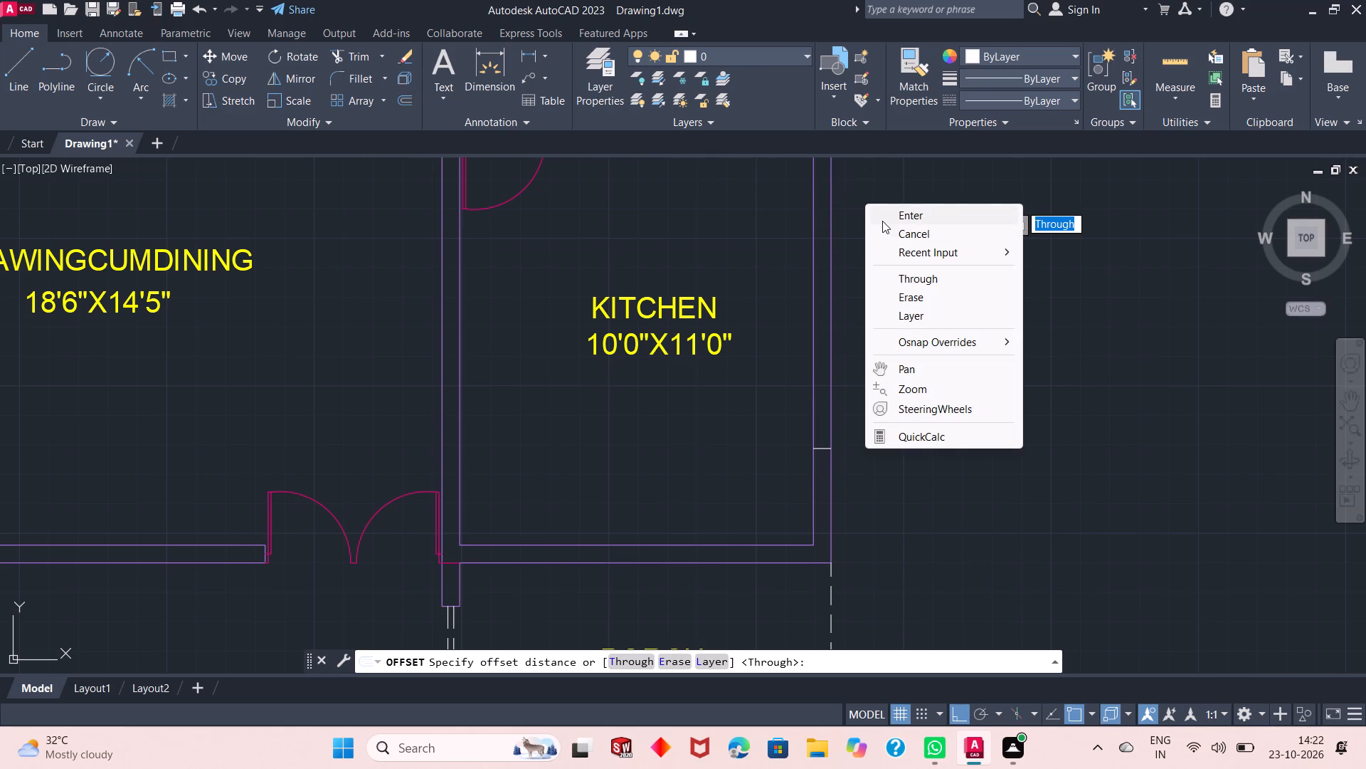
pyautogui.click(903, 215)
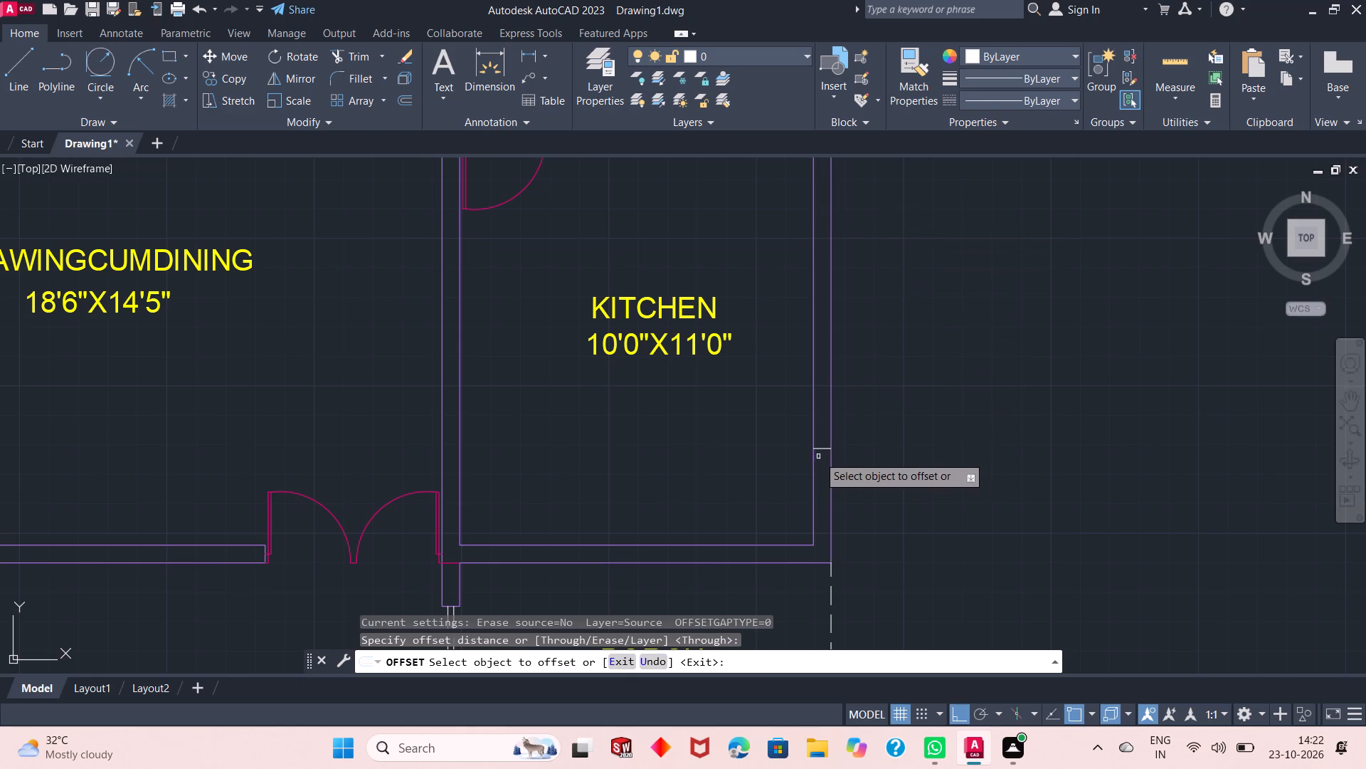
pyautogui.click(824, 446)
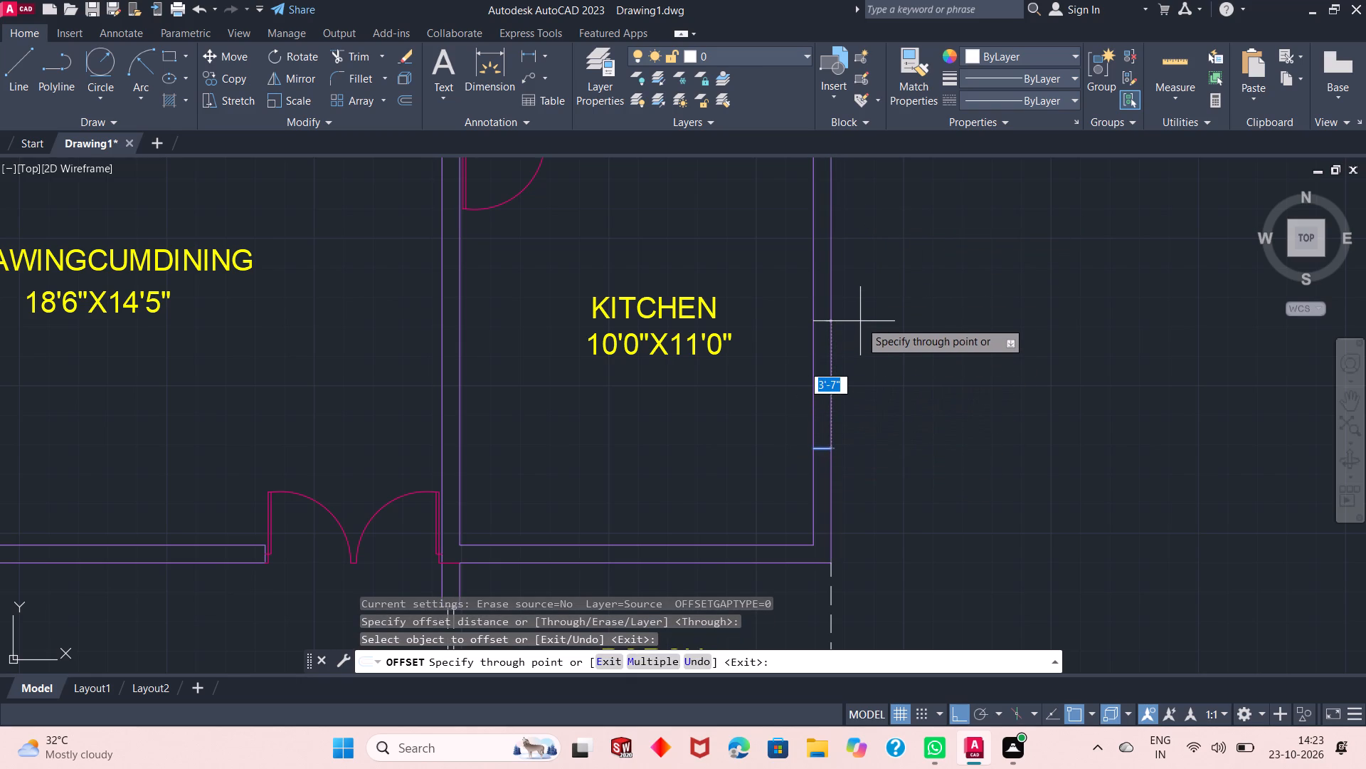
pyautogui.write("4'")
pyautogui.press('Return')
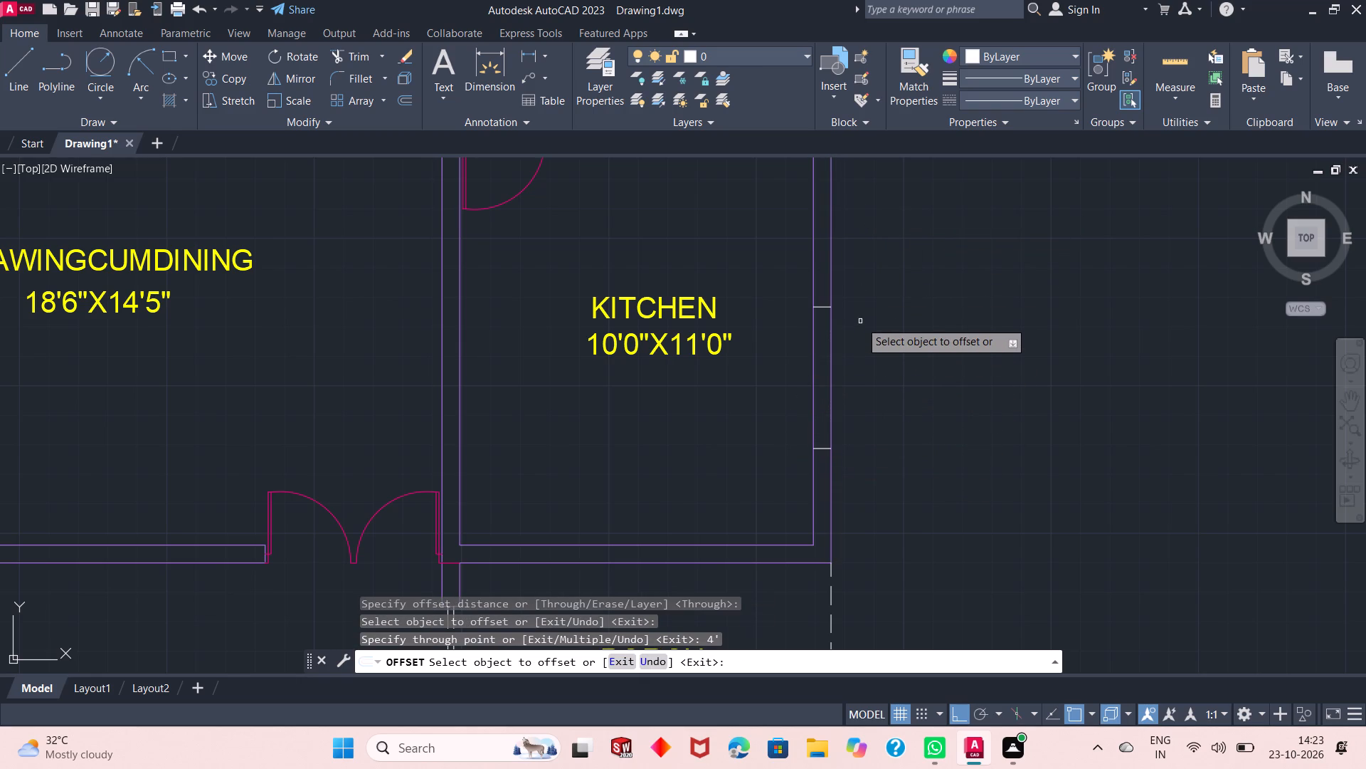
pyautogui.rightClick(860, 320)
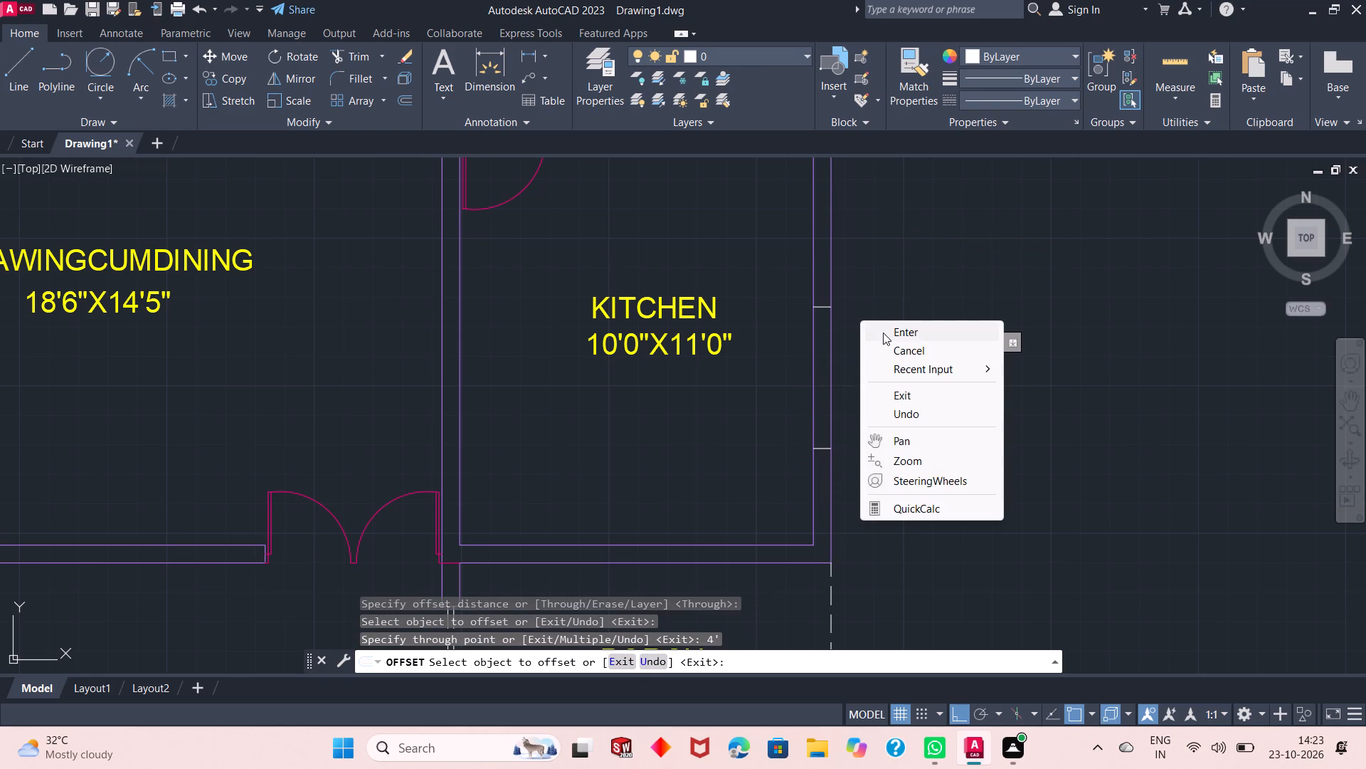
pyautogui.click(883, 333)
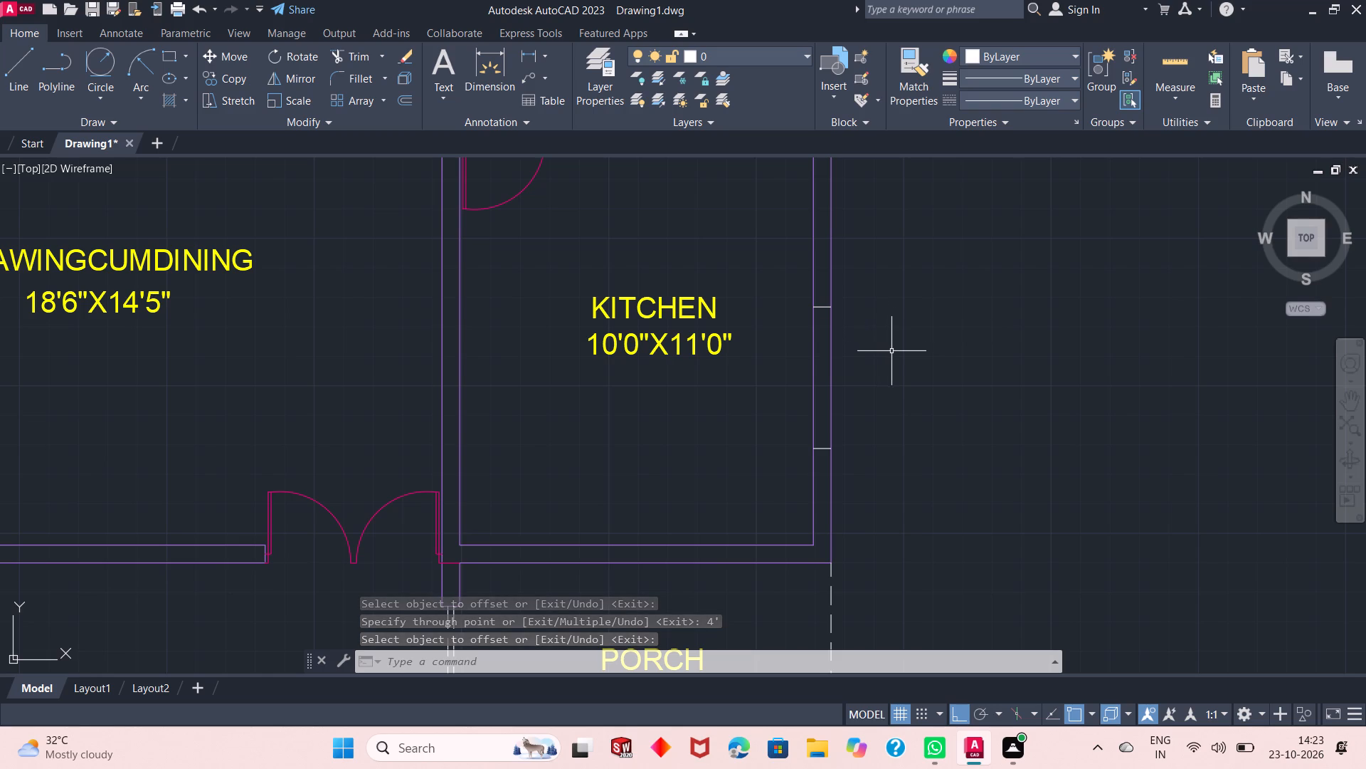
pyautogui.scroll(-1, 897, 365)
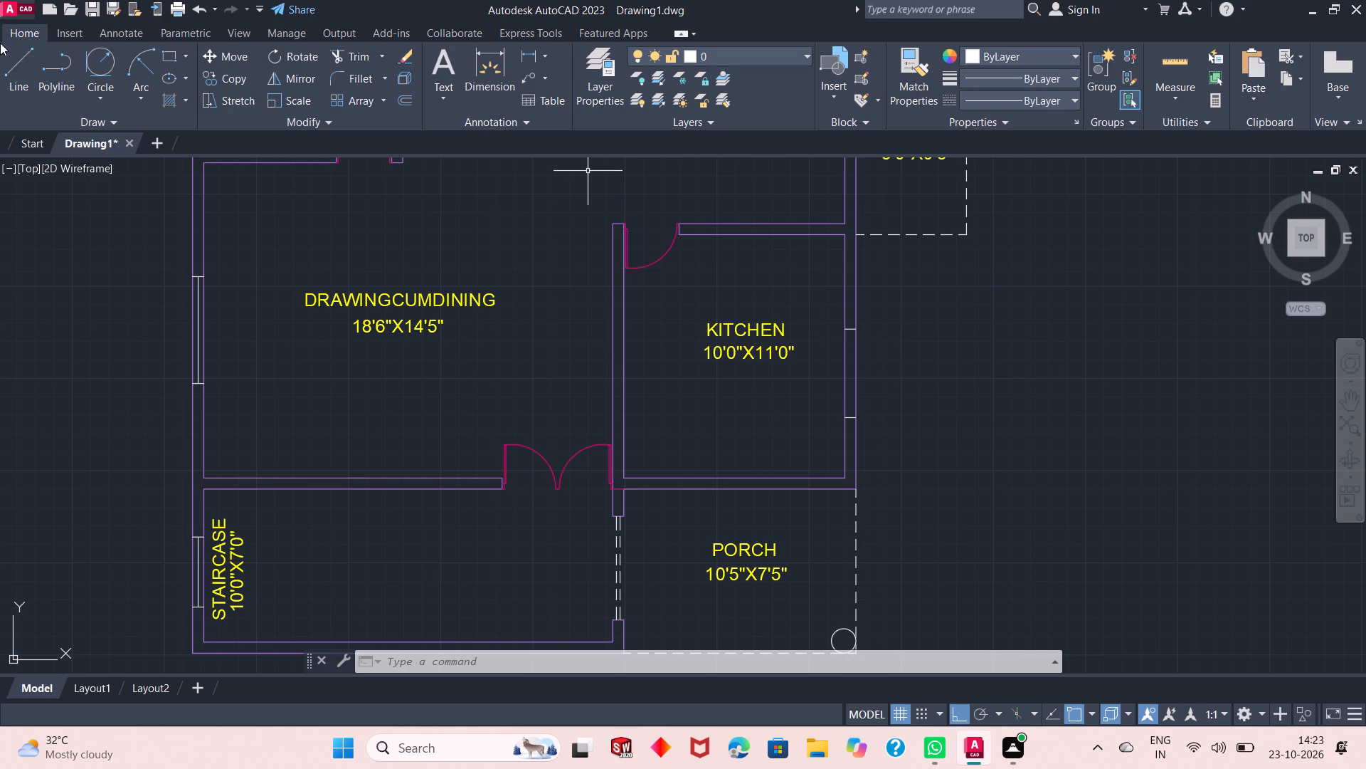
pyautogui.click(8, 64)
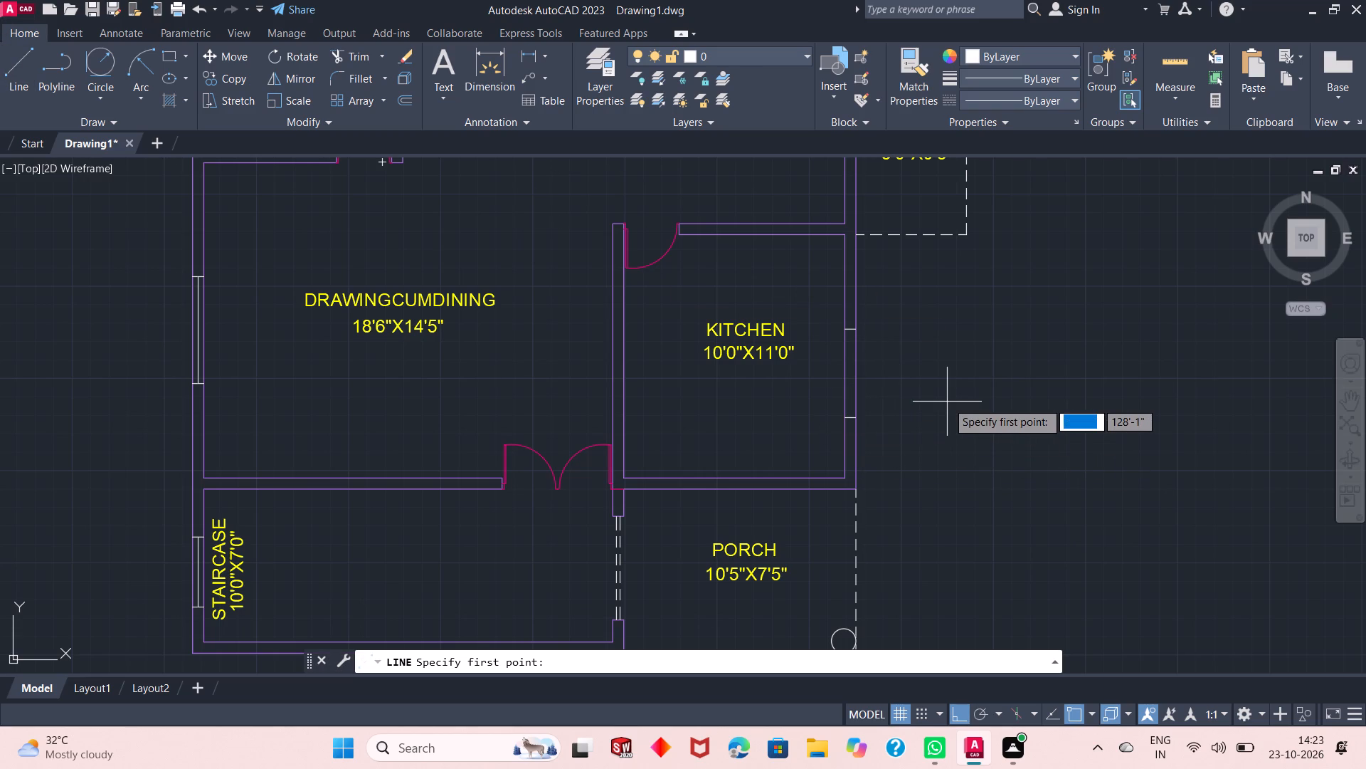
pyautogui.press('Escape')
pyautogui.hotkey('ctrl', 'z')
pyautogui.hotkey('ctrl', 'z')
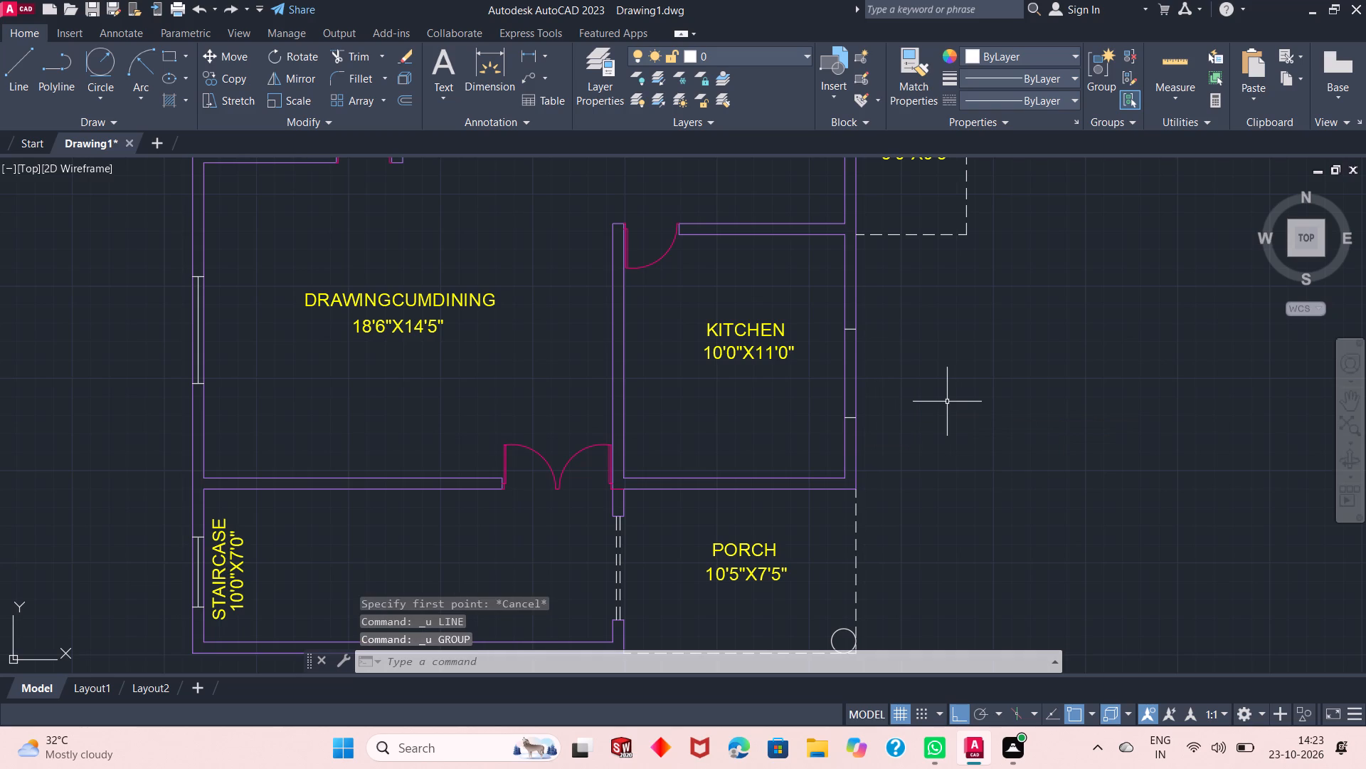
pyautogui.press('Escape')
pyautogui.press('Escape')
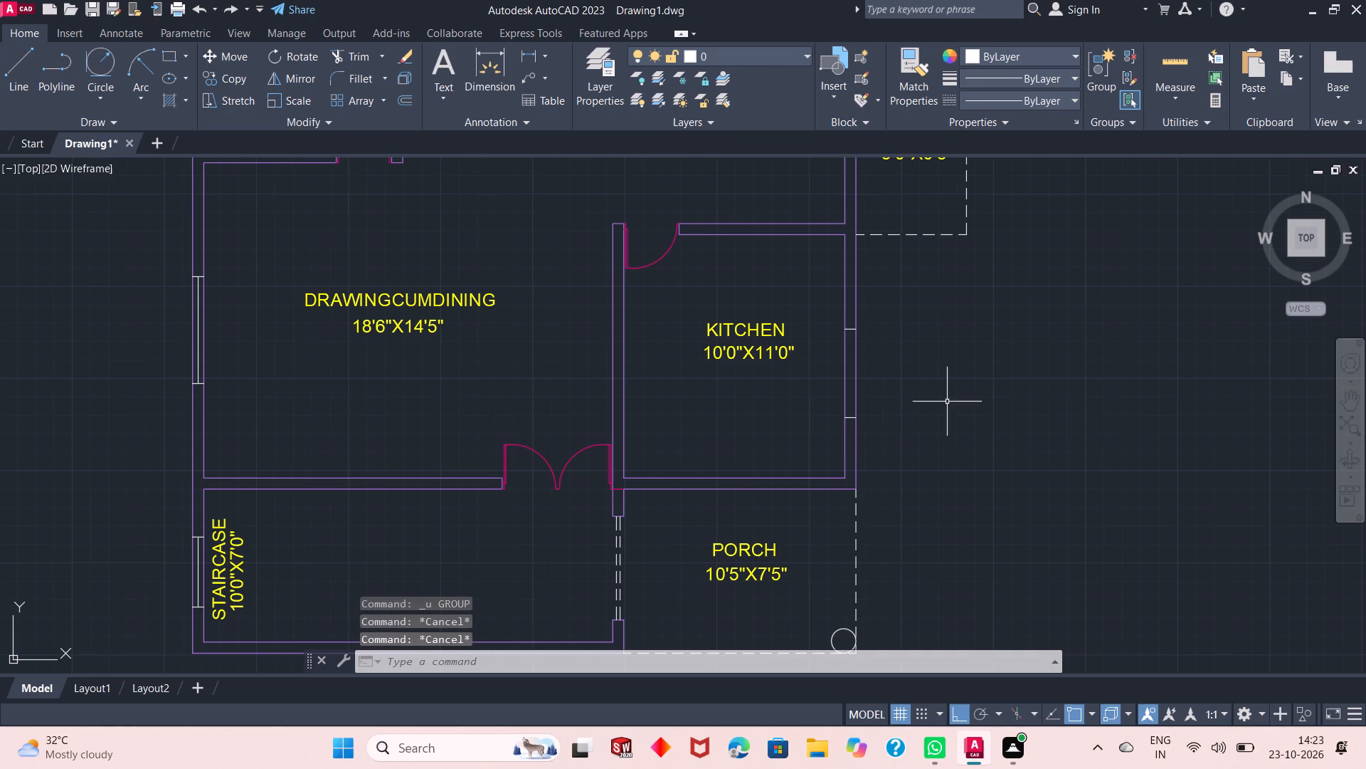
# Undo the offset and the original short line across KITCHEN's east wall.
pyautogui.hotkey('ctrl', 'z')
pyautogui.hotkey('ctrl', 'z')
pyautogui.hotkey('ctrl', 'z')
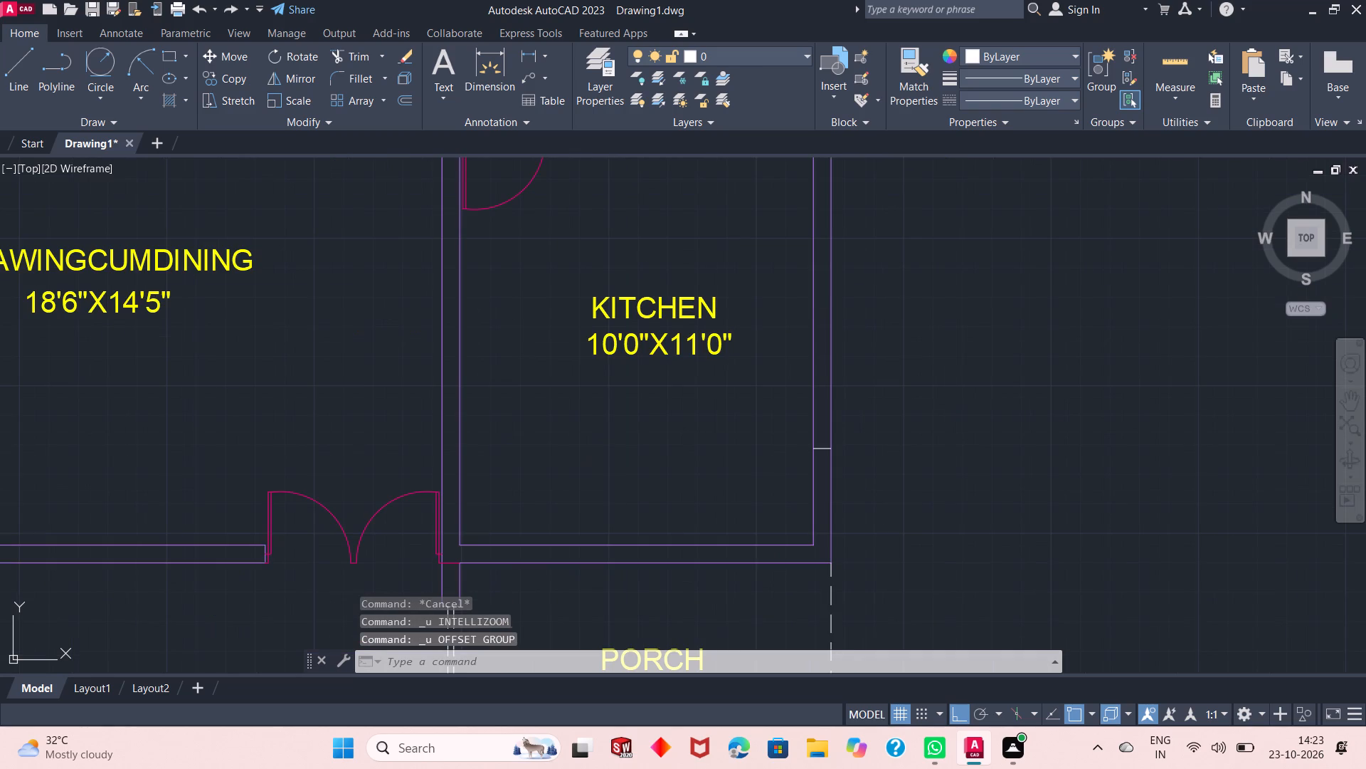
pyautogui.hotkey('ctrl', 'z')
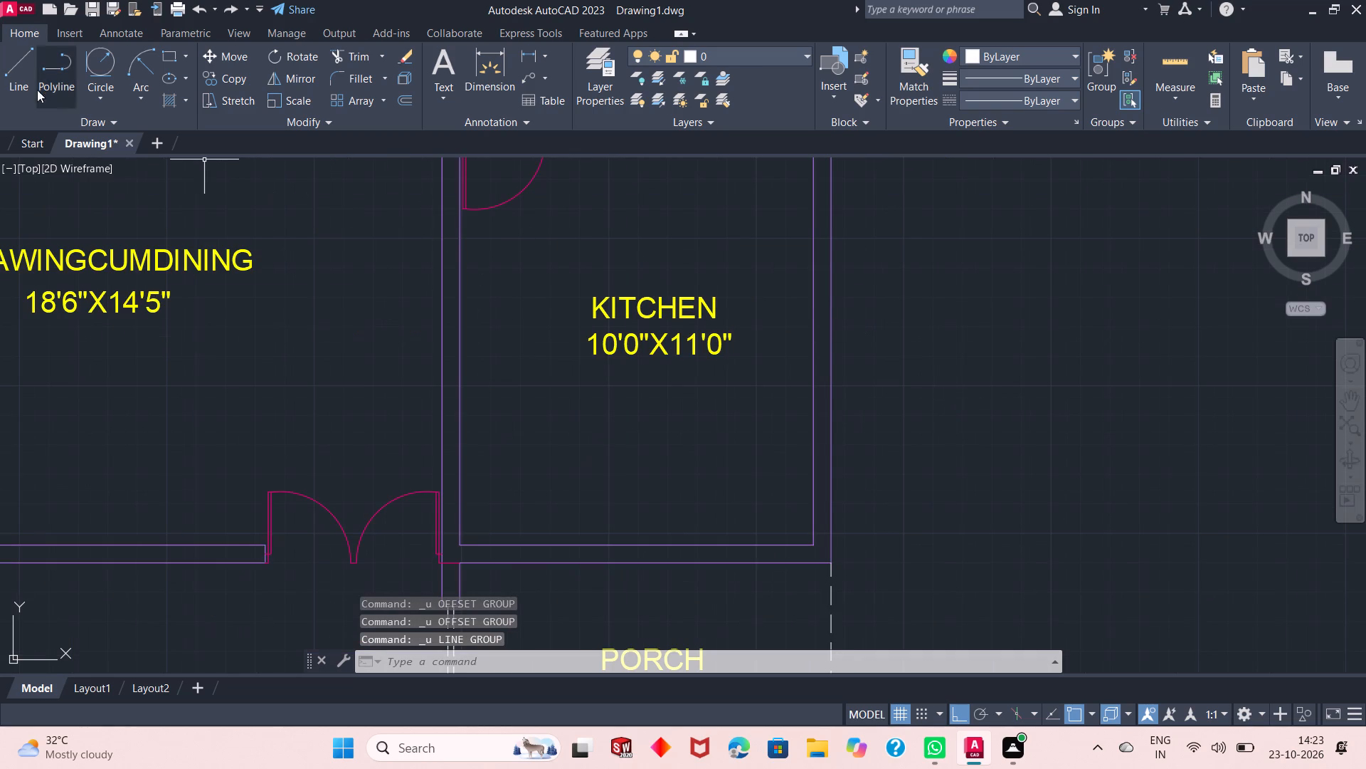
# Draw a short horizontal line across KITCHEN's east wall, slightly south of the level of the room's size label.
pyautogui.click(16, 70)
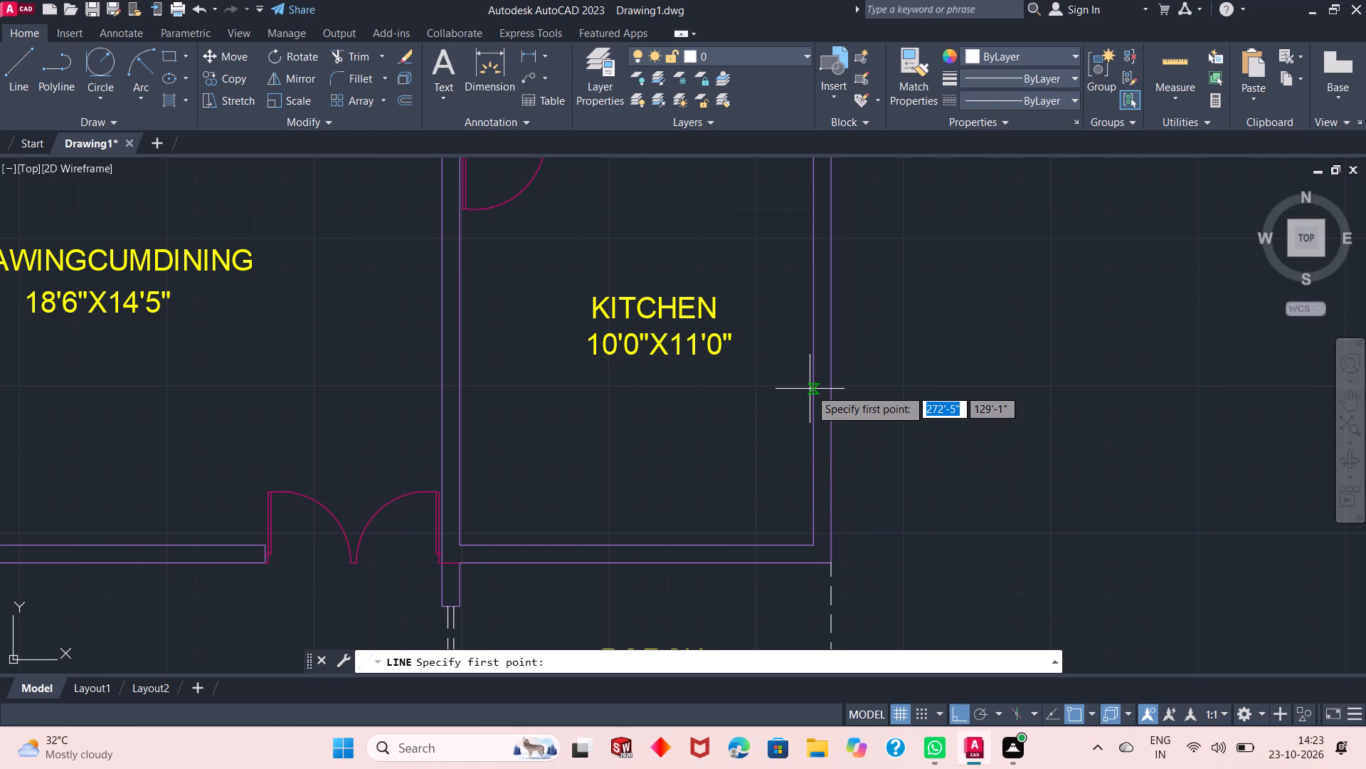
pyautogui.click(814, 392)
pyautogui.click(832, 395)
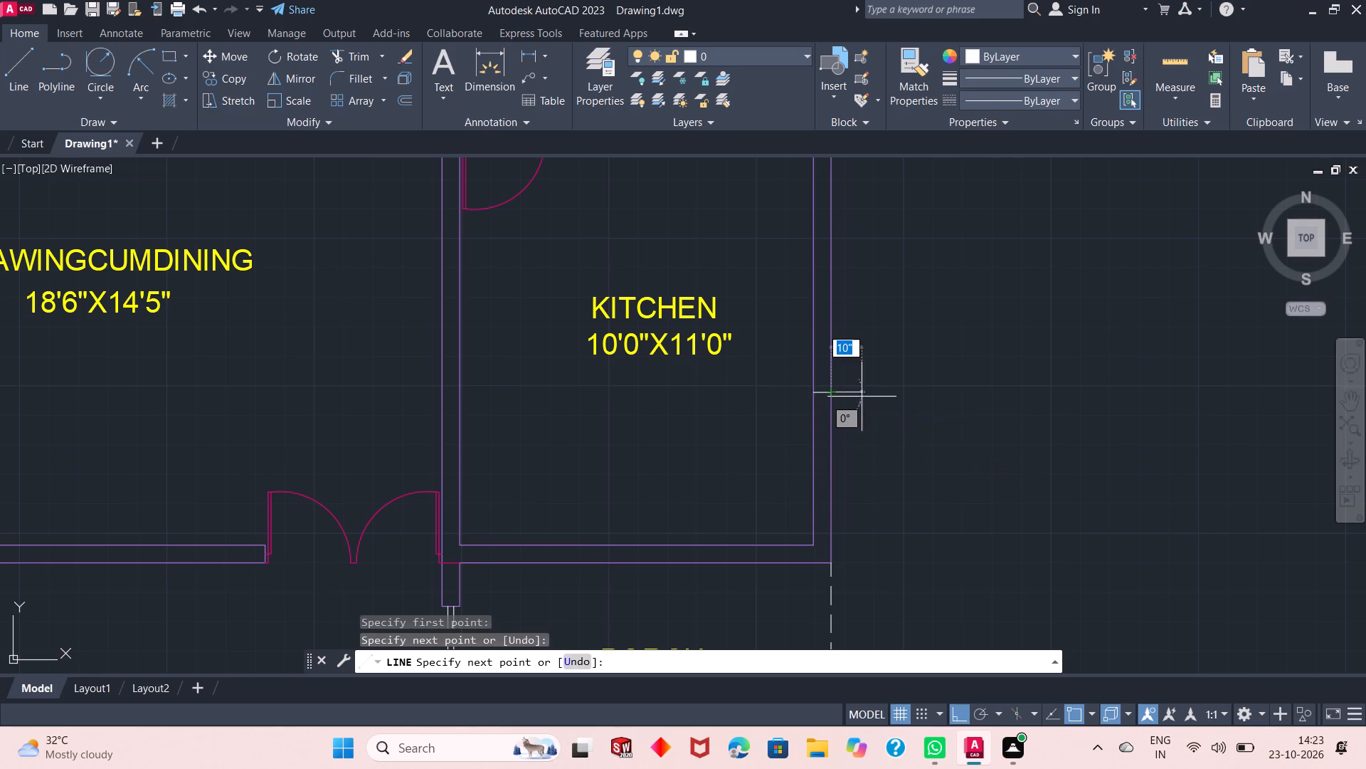
pyautogui.rightClick(875, 396)
pyautogui.click(911, 403)
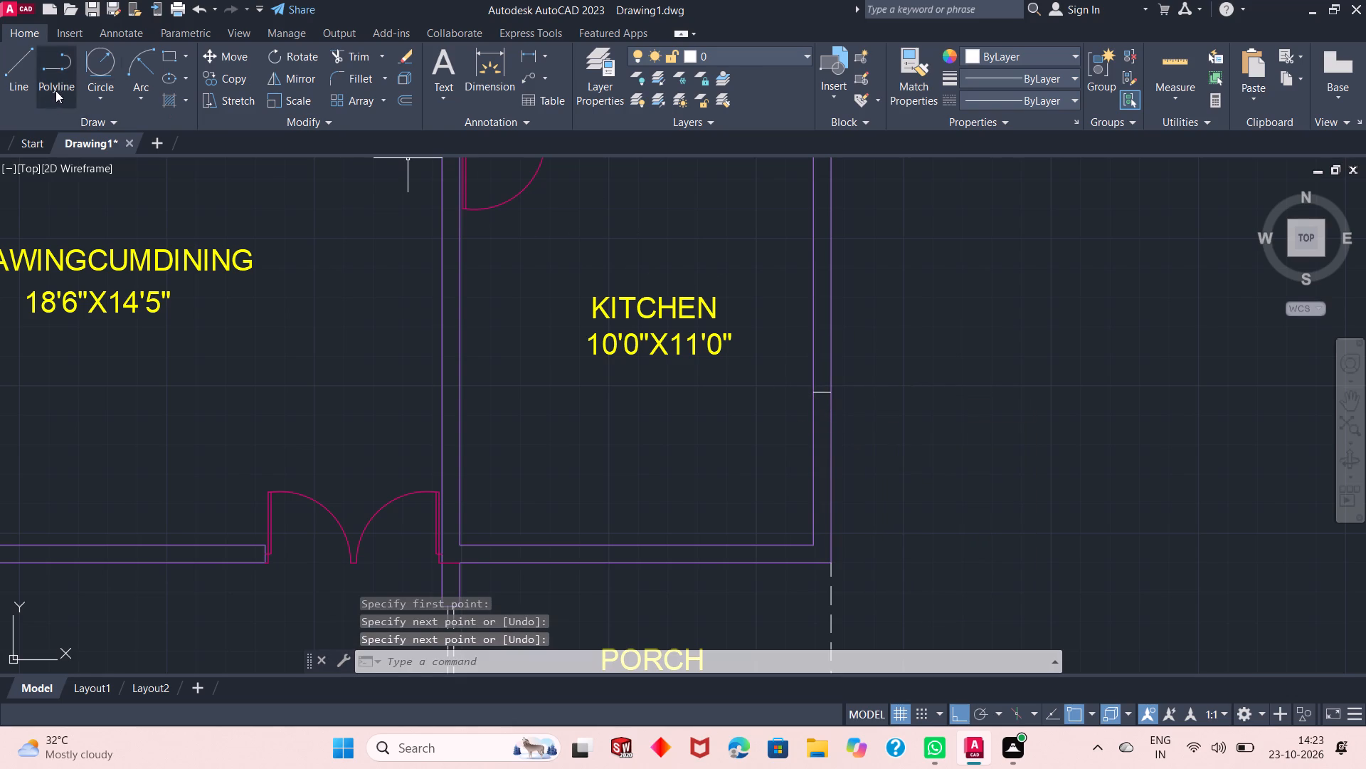
# Offset the short line across KITCHEN's east wall 4'2" to the north, using the Through option.
pyautogui.click(408, 103)
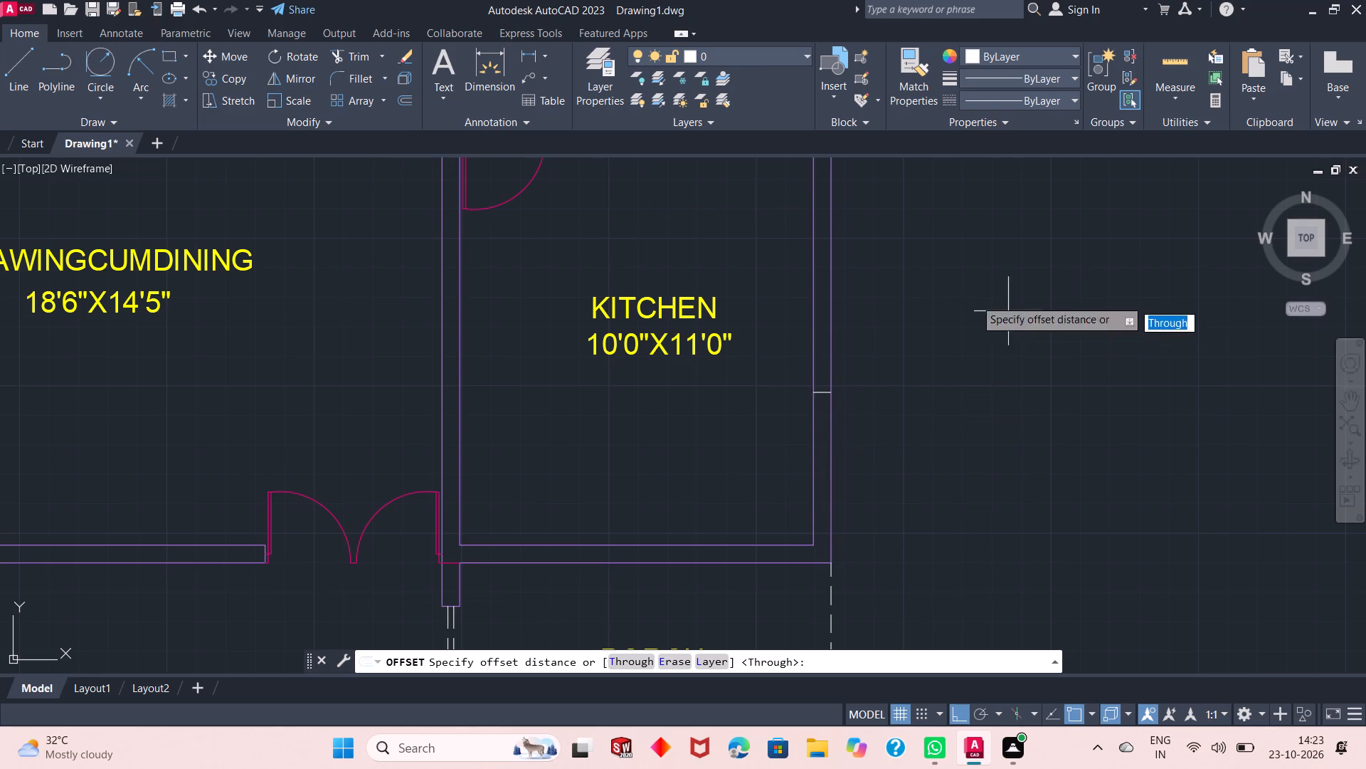
pyautogui.rightClick(908, 251)
pyautogui.click(945, 268)
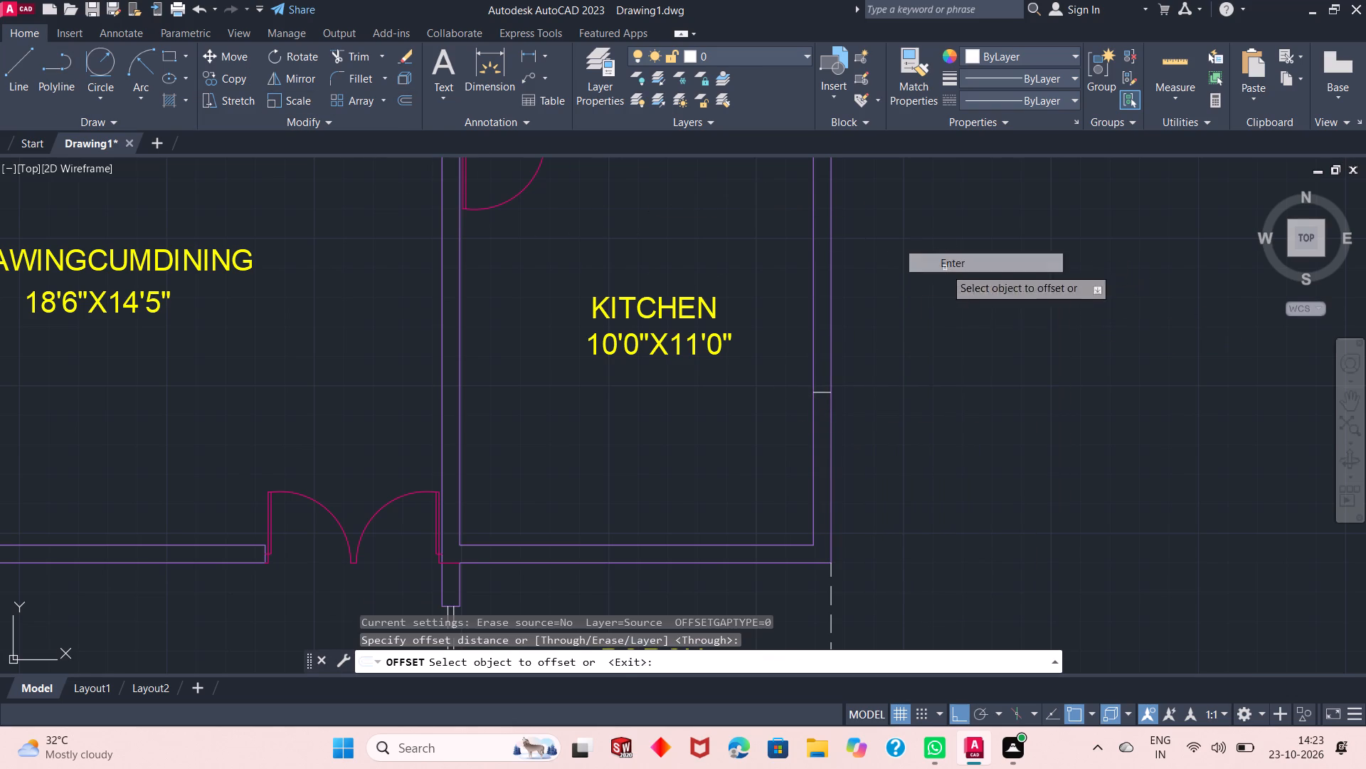
pyautogui.click(826, 394)
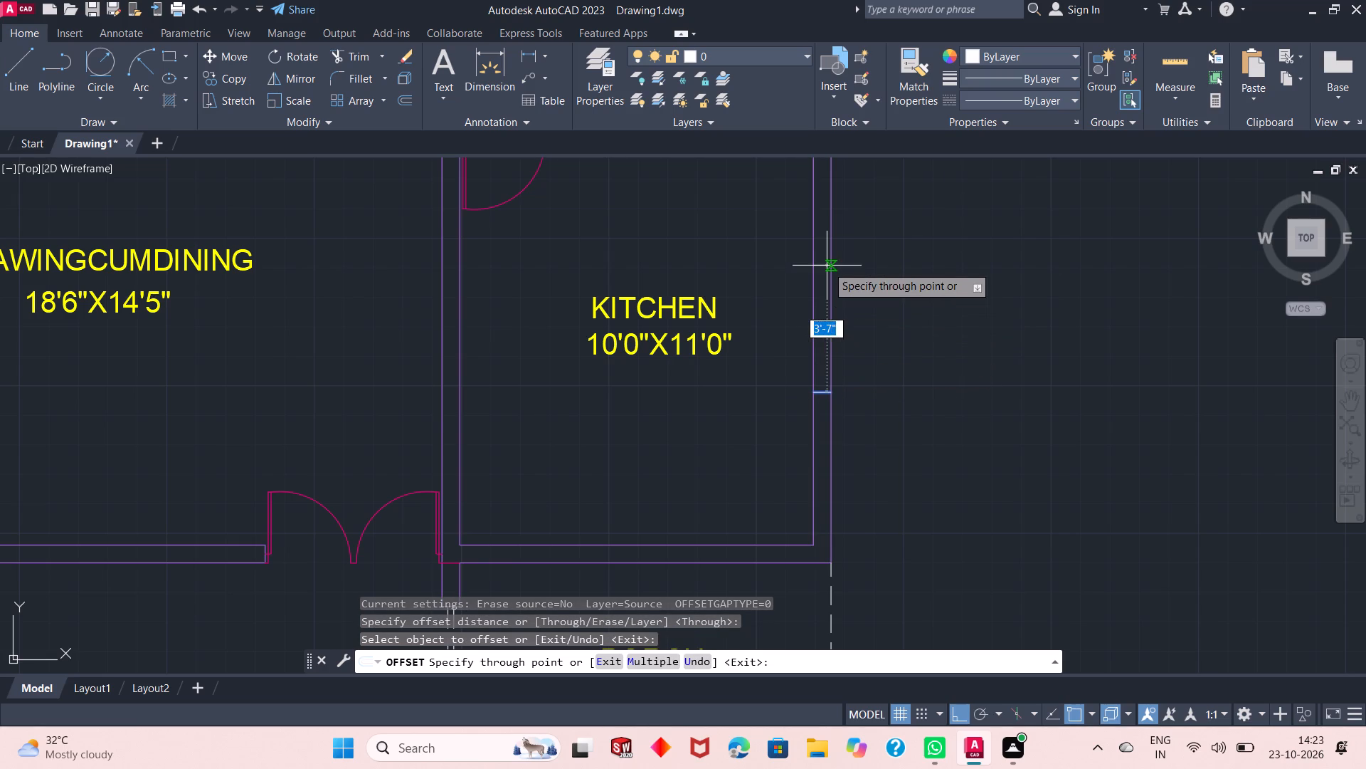
pyautogui.write('4\'2"')
pyautogui.press('Return')
pyautogui.rightClick(869, 219)
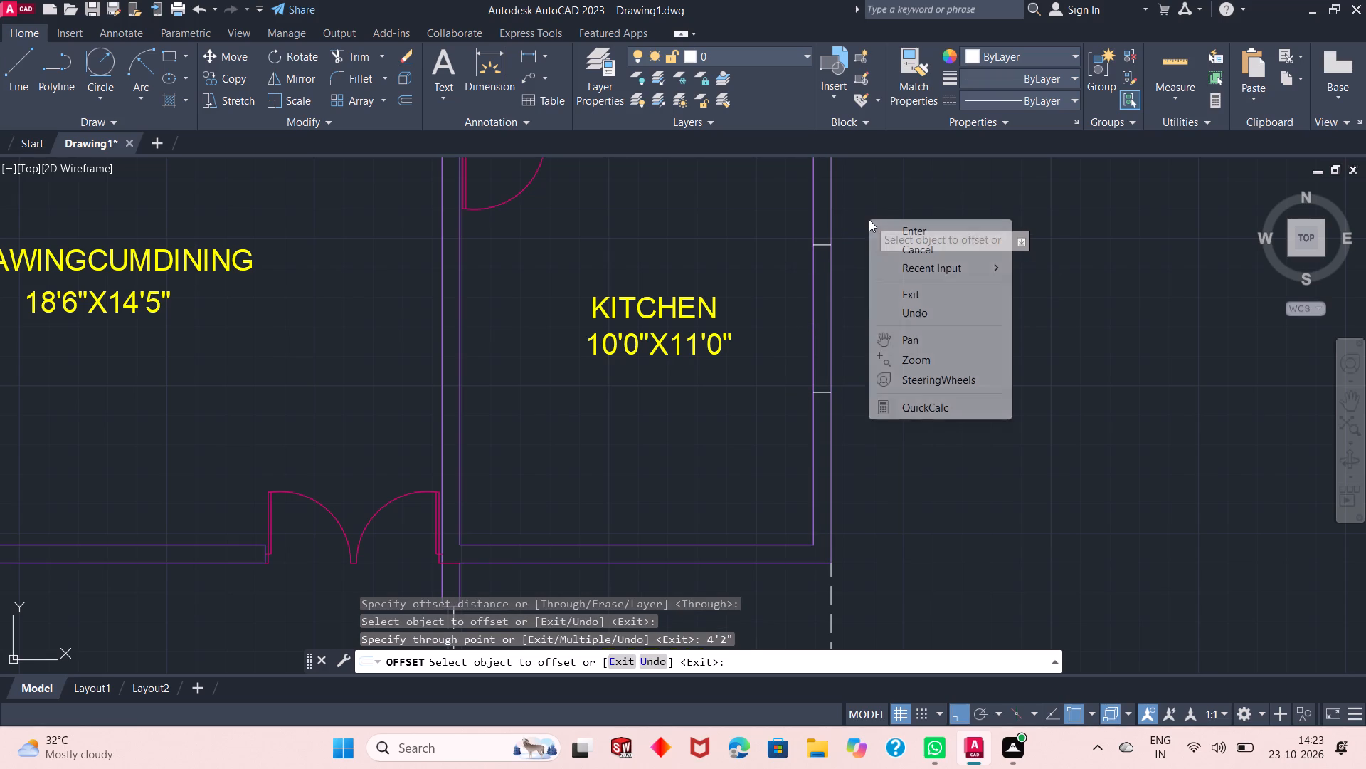
pyautogui.click(886, 218)
pyautogui.rightClick(886, 218)
pyautogui.click(908, 234)
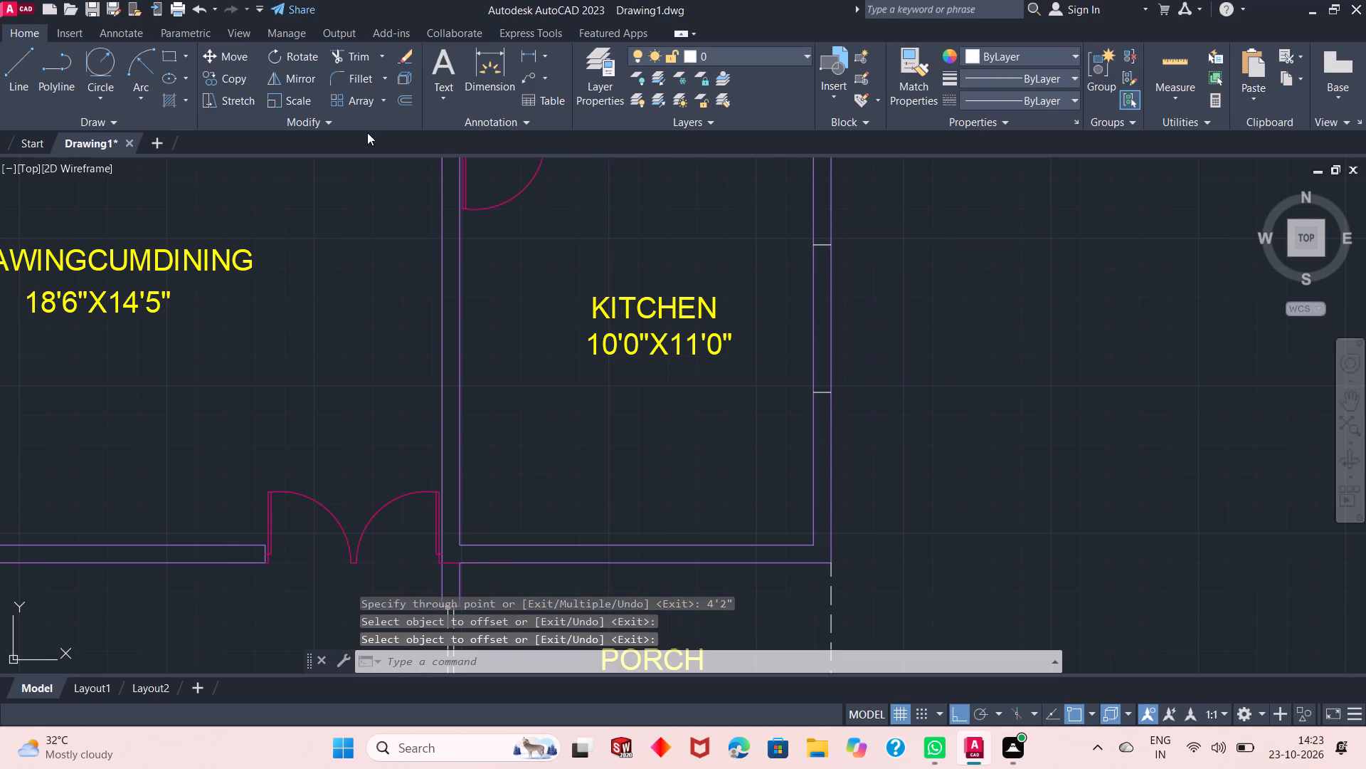
# Draw the window's vertical centre line in KITCHEN's east wall, between the midpoints of the two short lines.
pyautogui.click(33, 75)
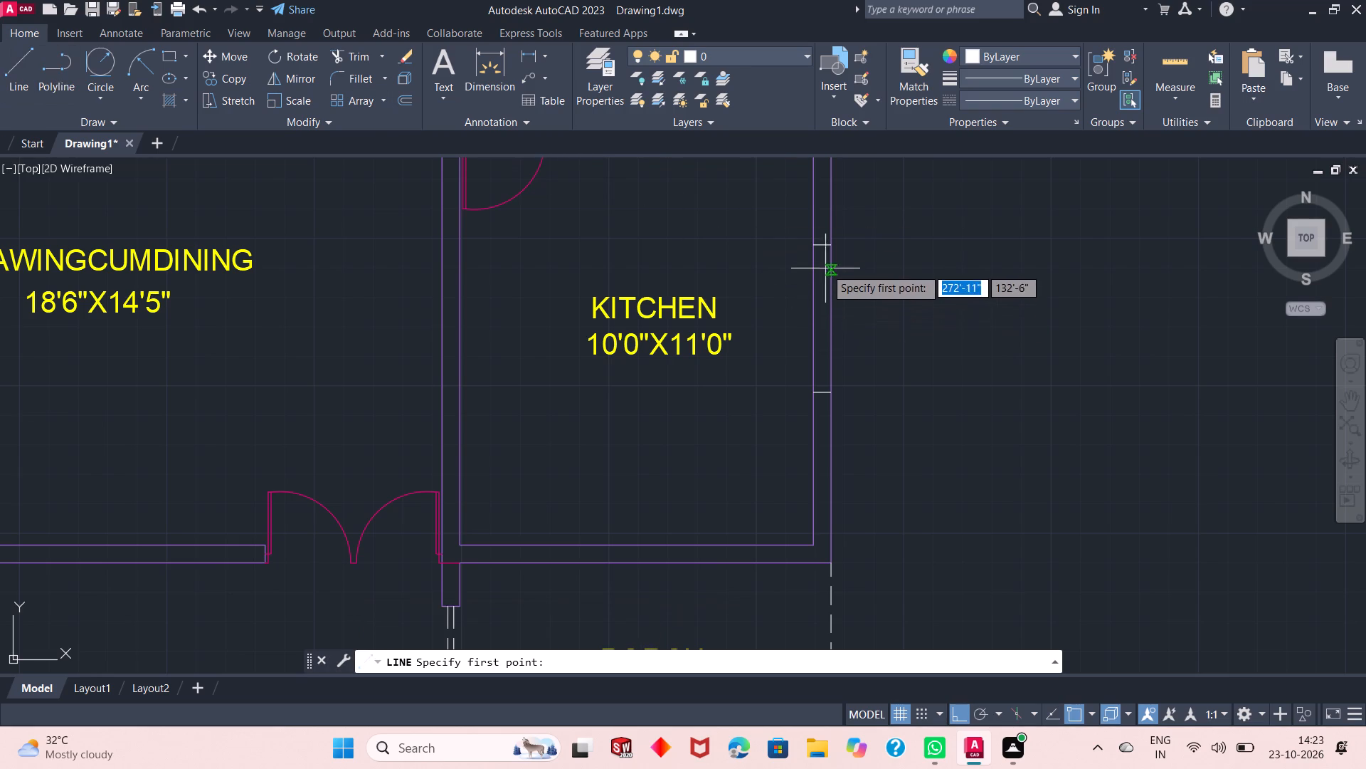
pyautogui.click(825, 249)
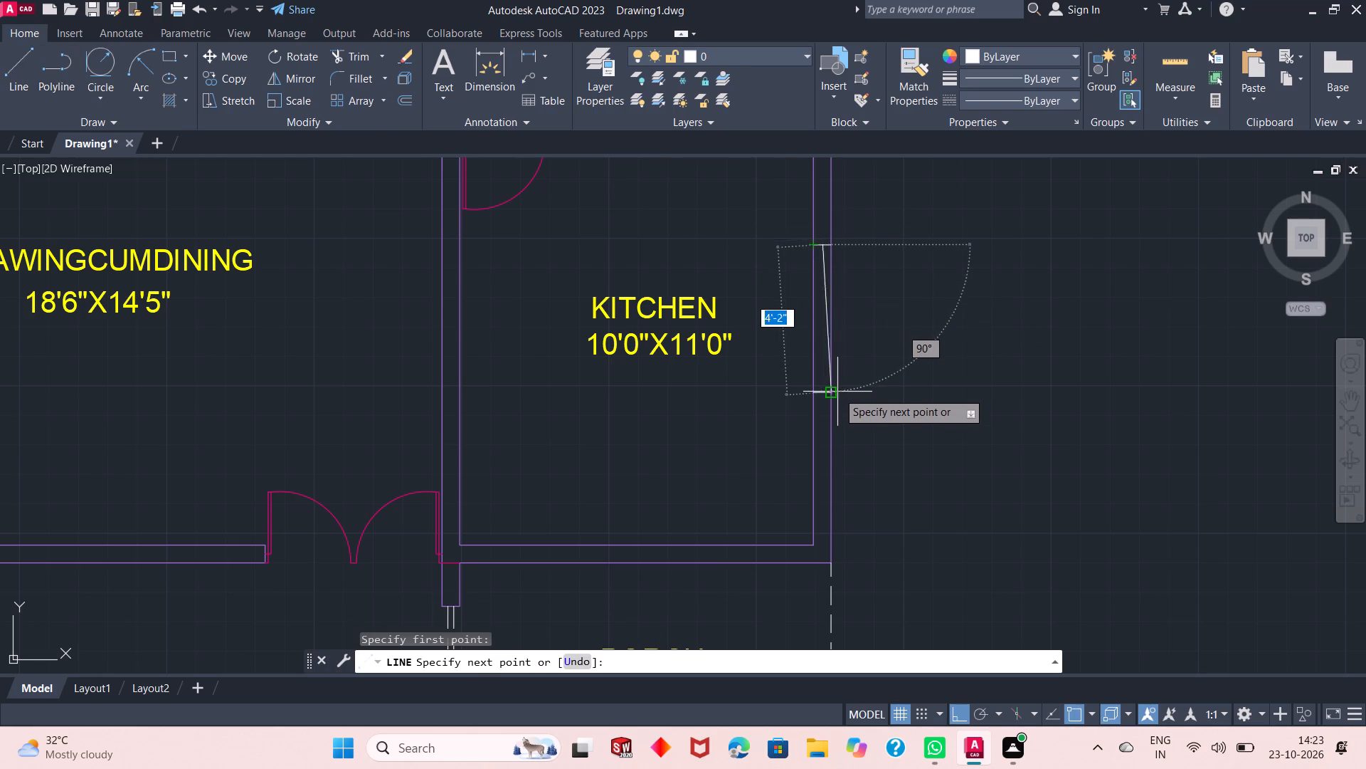
pyautogui.click(820, 392)
pyautogui.rightClick(938, 306)
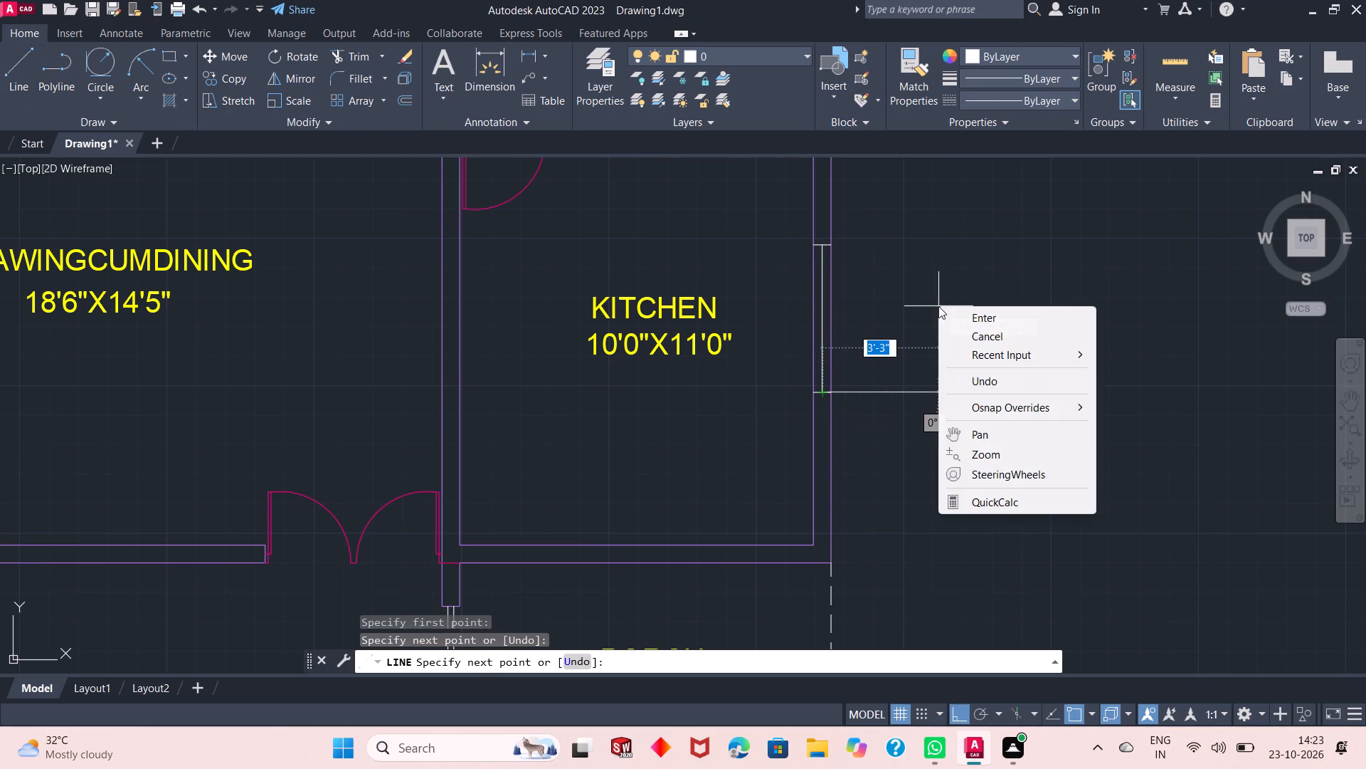
pyautogui.moveTo(963, 312); pyautogui.dragTo(970, 319)
# Erase the stray magenta line crossing the wall between the double door and KITCHEN's southwest corner.
pyautogui.scroll(-2, 949, 451)
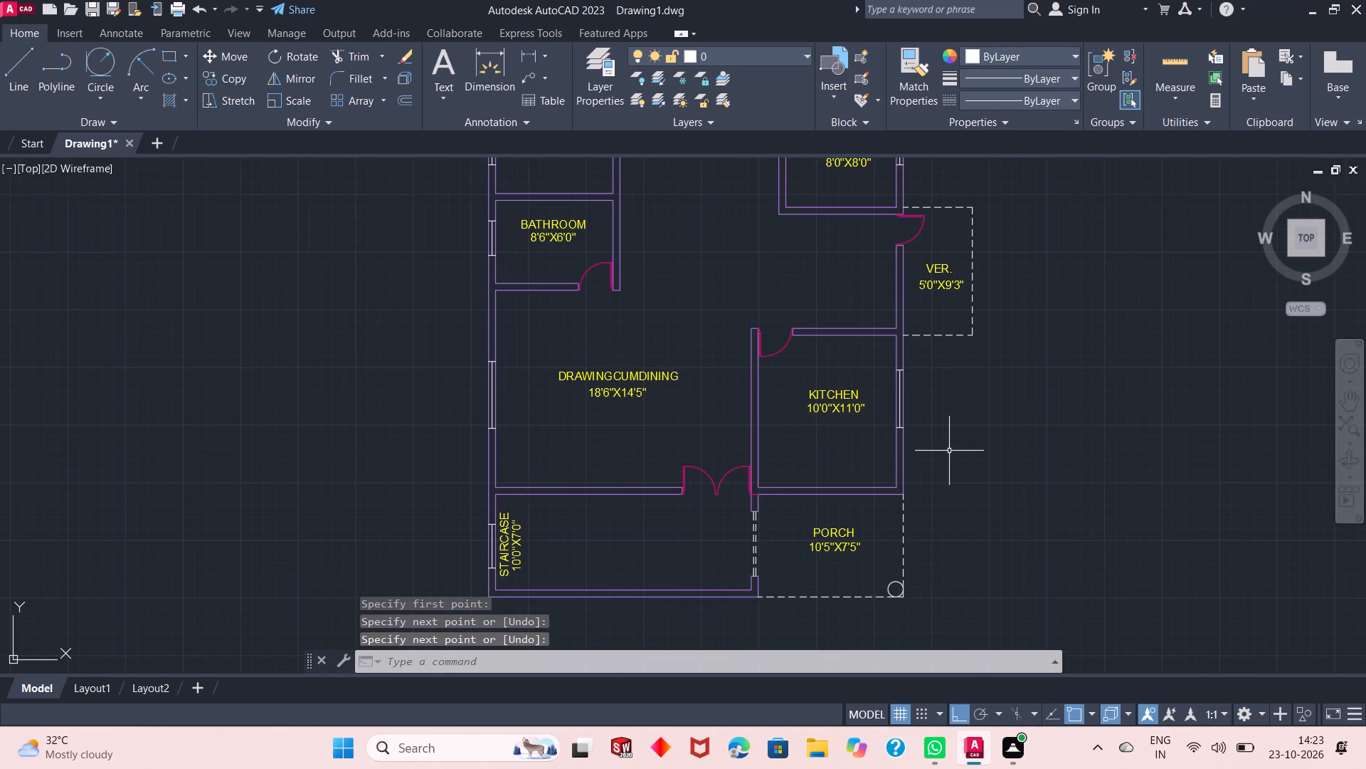
pyautogui.scroll(-1, 949, 451)
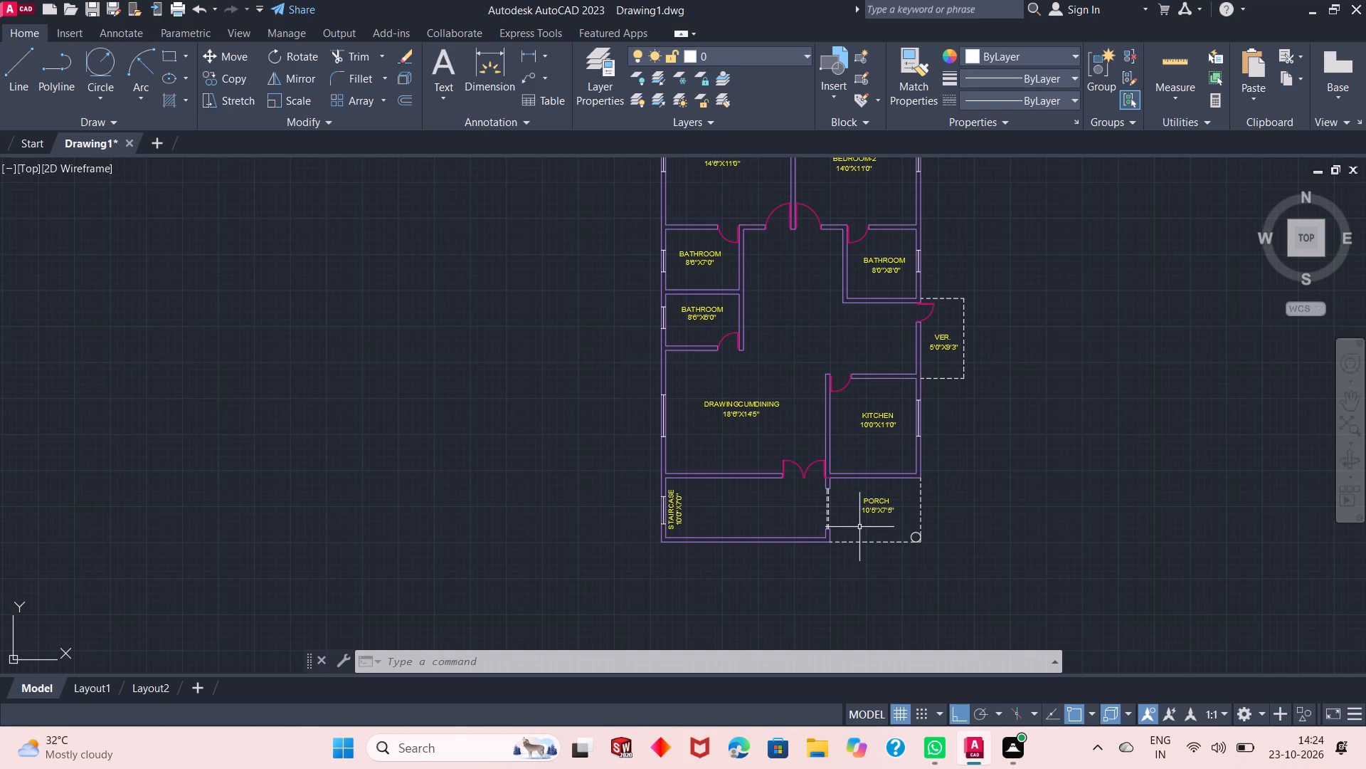
pyautogui.scroll(2, 859, 445)
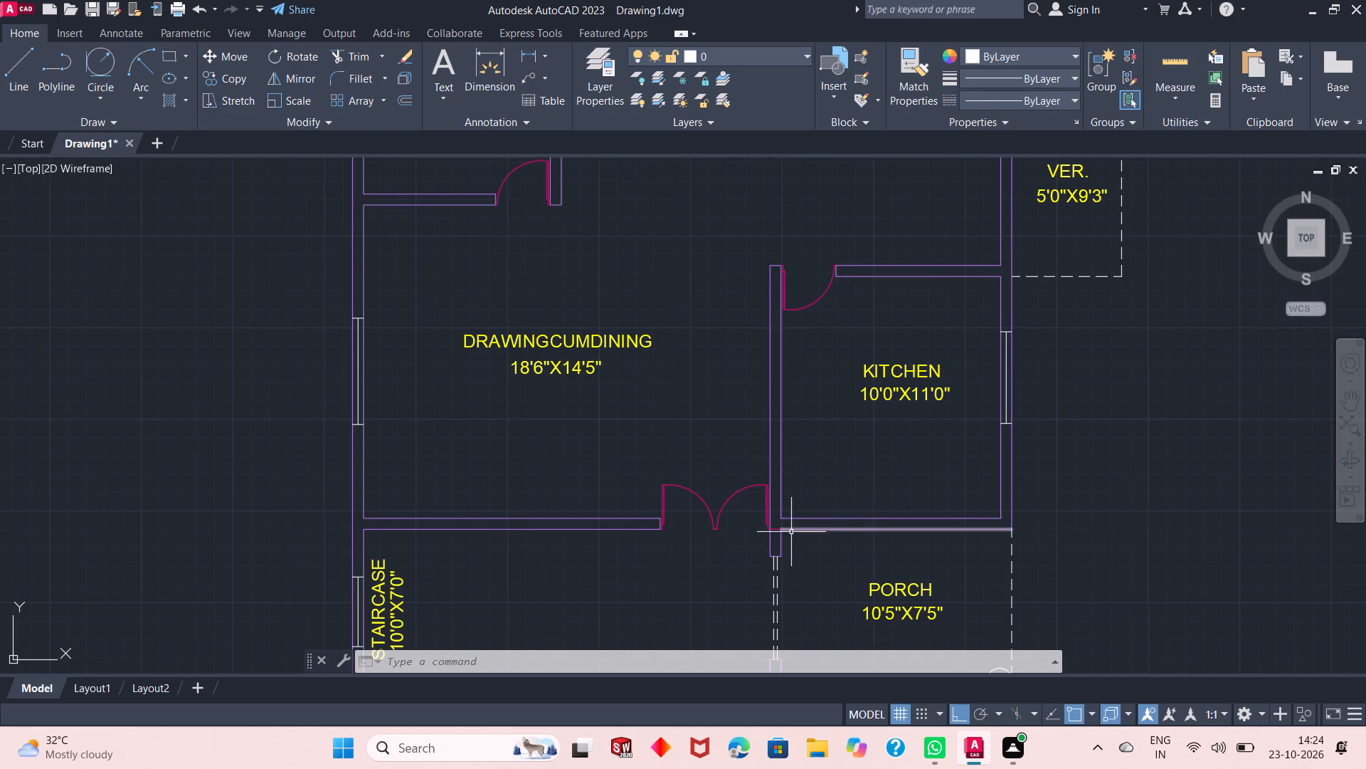
pyautogui.scroll(-1, 726, 478)
pyautogui.scroll(3, 766, 528)
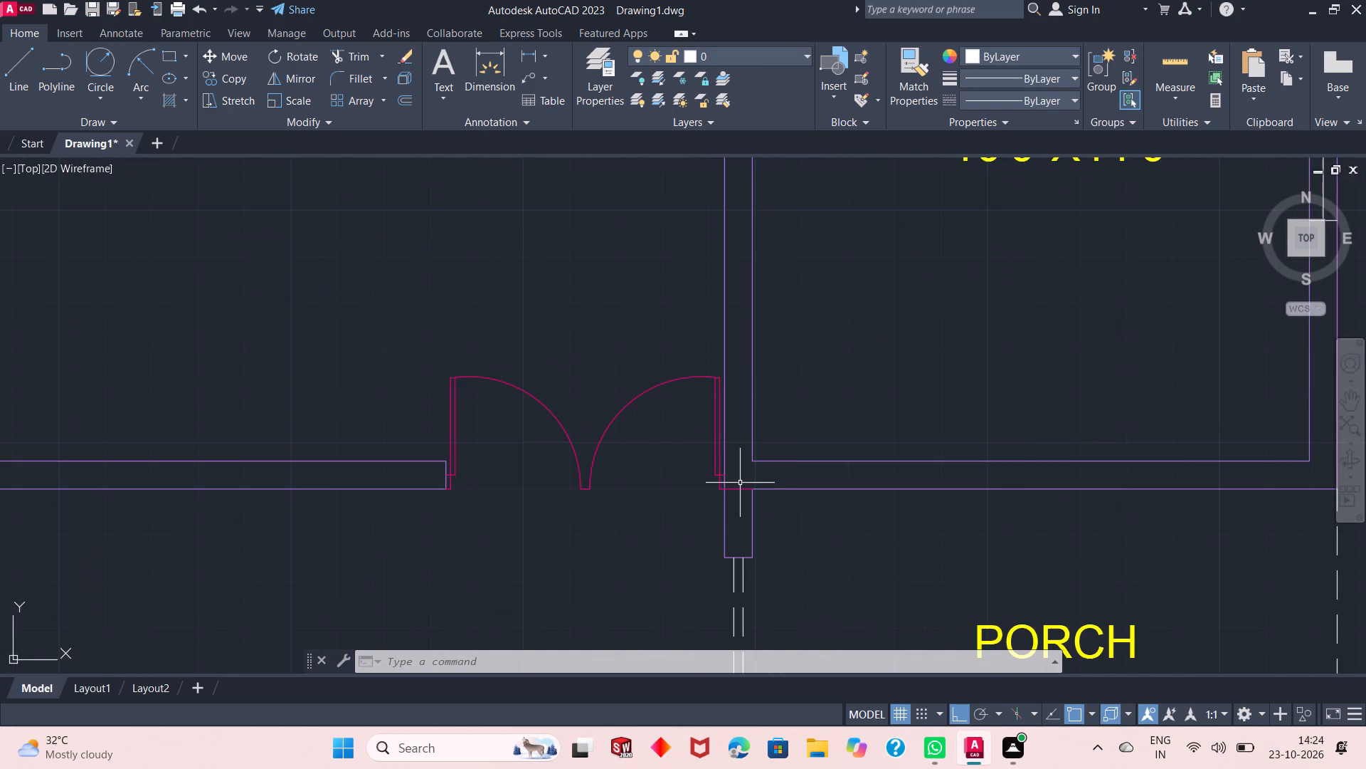
pyautogui.click(739, 489)
pyautogui.rightClick(632, 298)
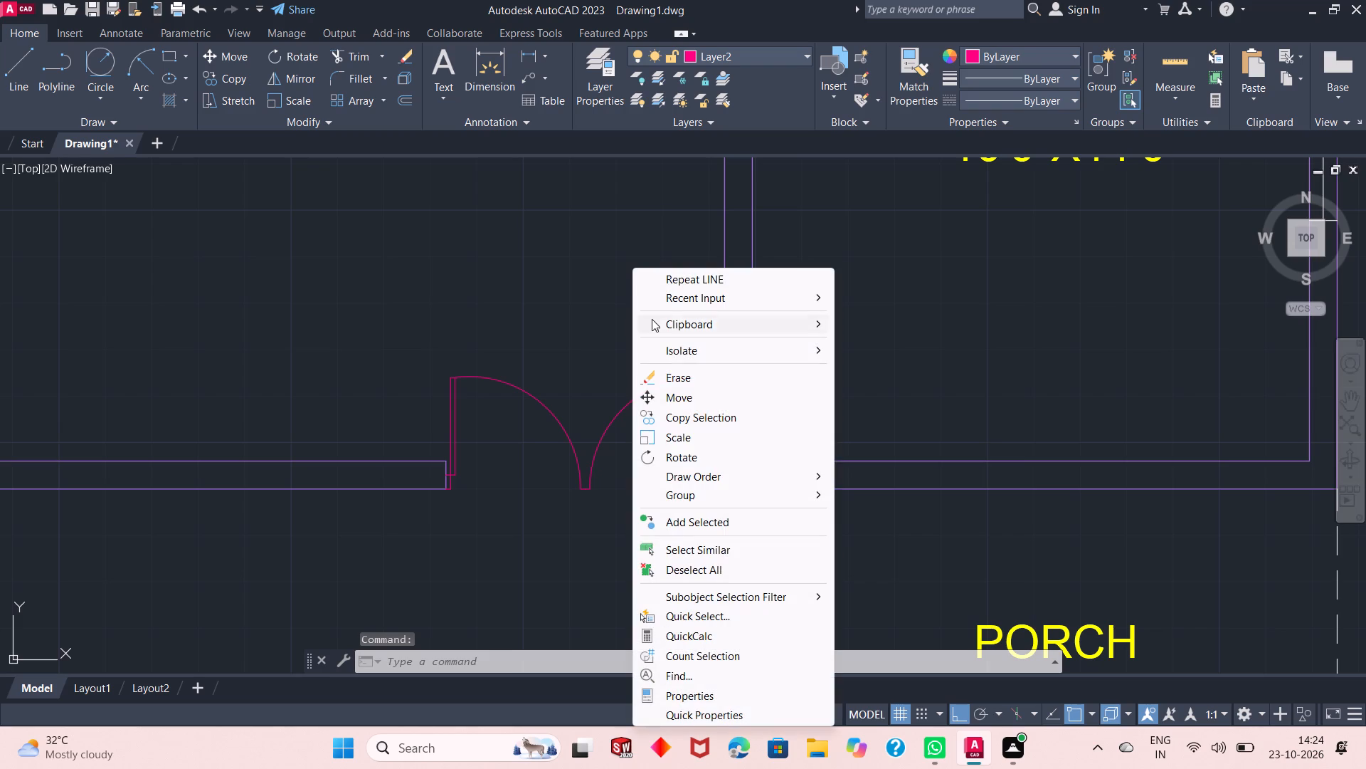
pyautogui.click(665, 377)
# Look over the whole floor plan, from the porch and staircase up to the bedrooms.
pyautogui.scroll(-1, 656, 283)
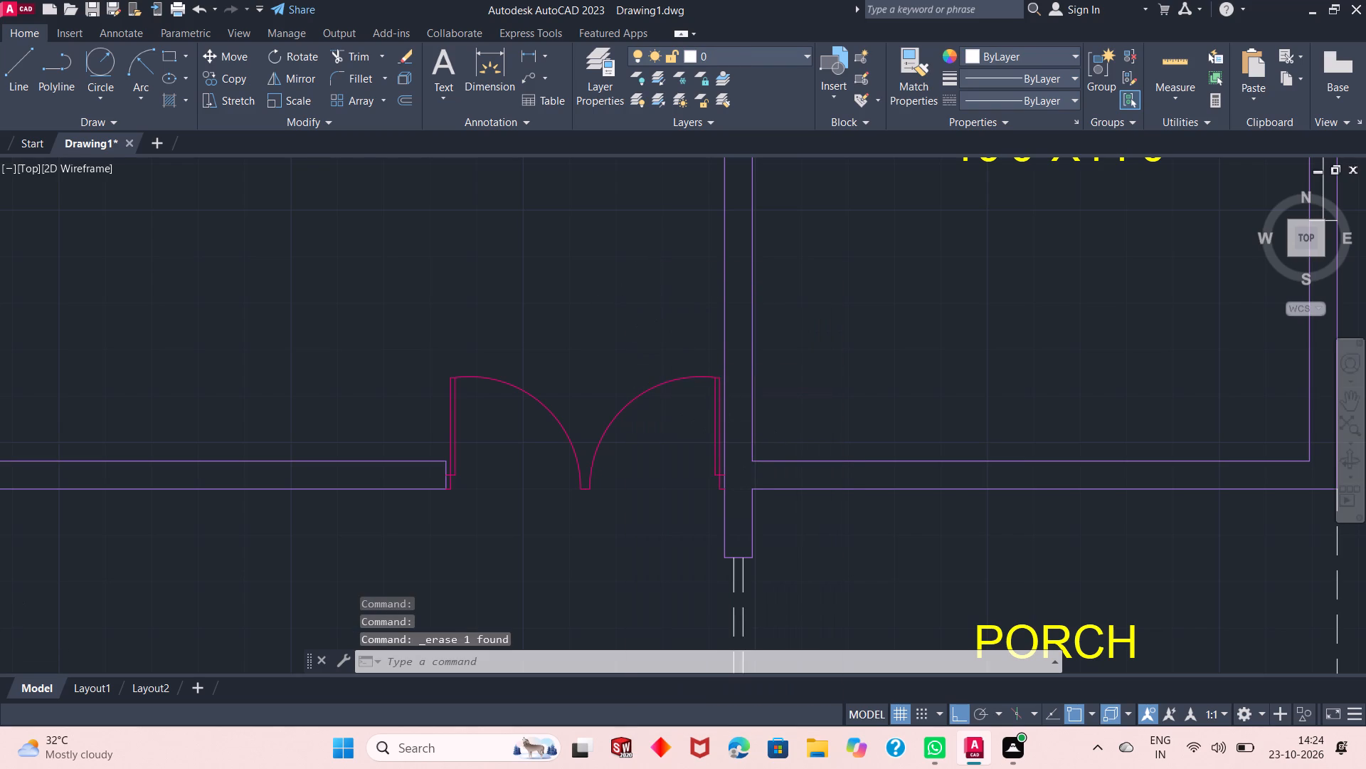
pyautogui.scroll(-1, 677, 353)
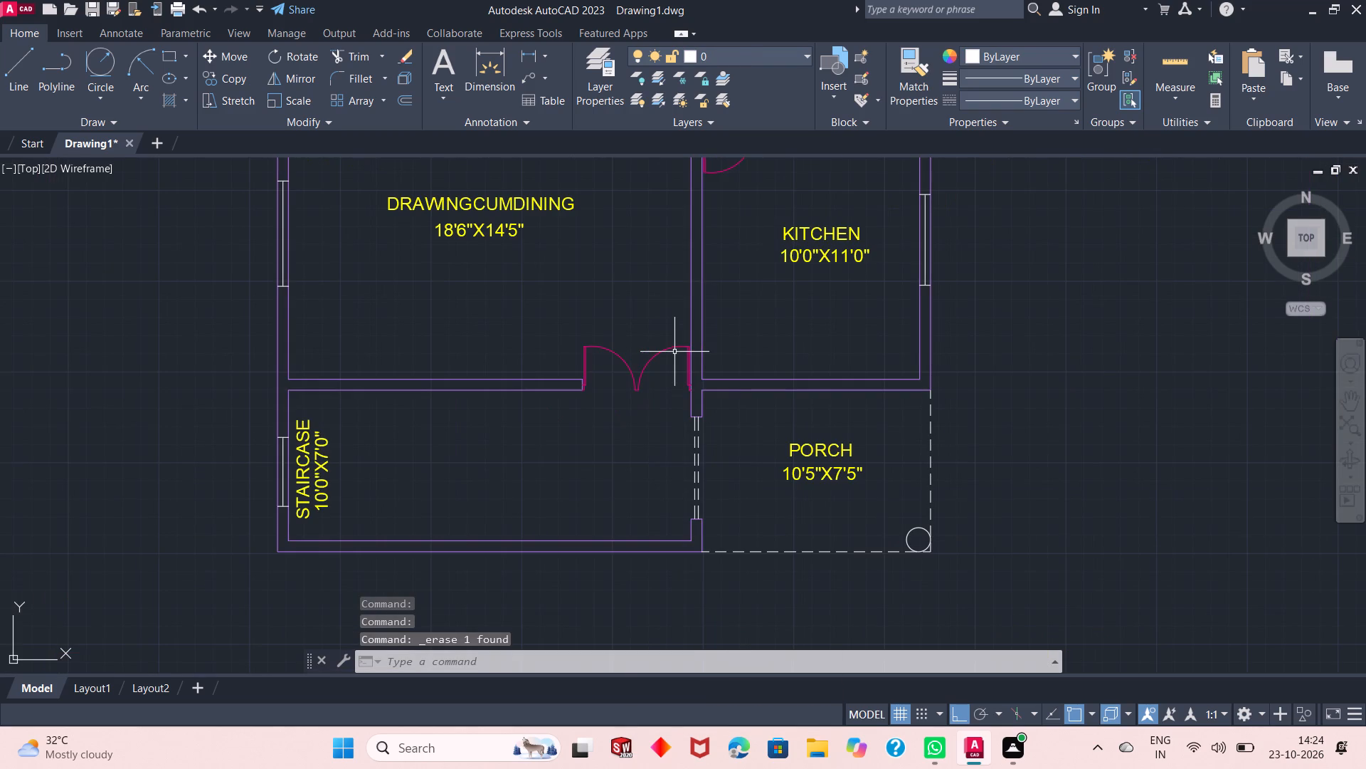
pyautogui.scroll(-1, 654, 524)
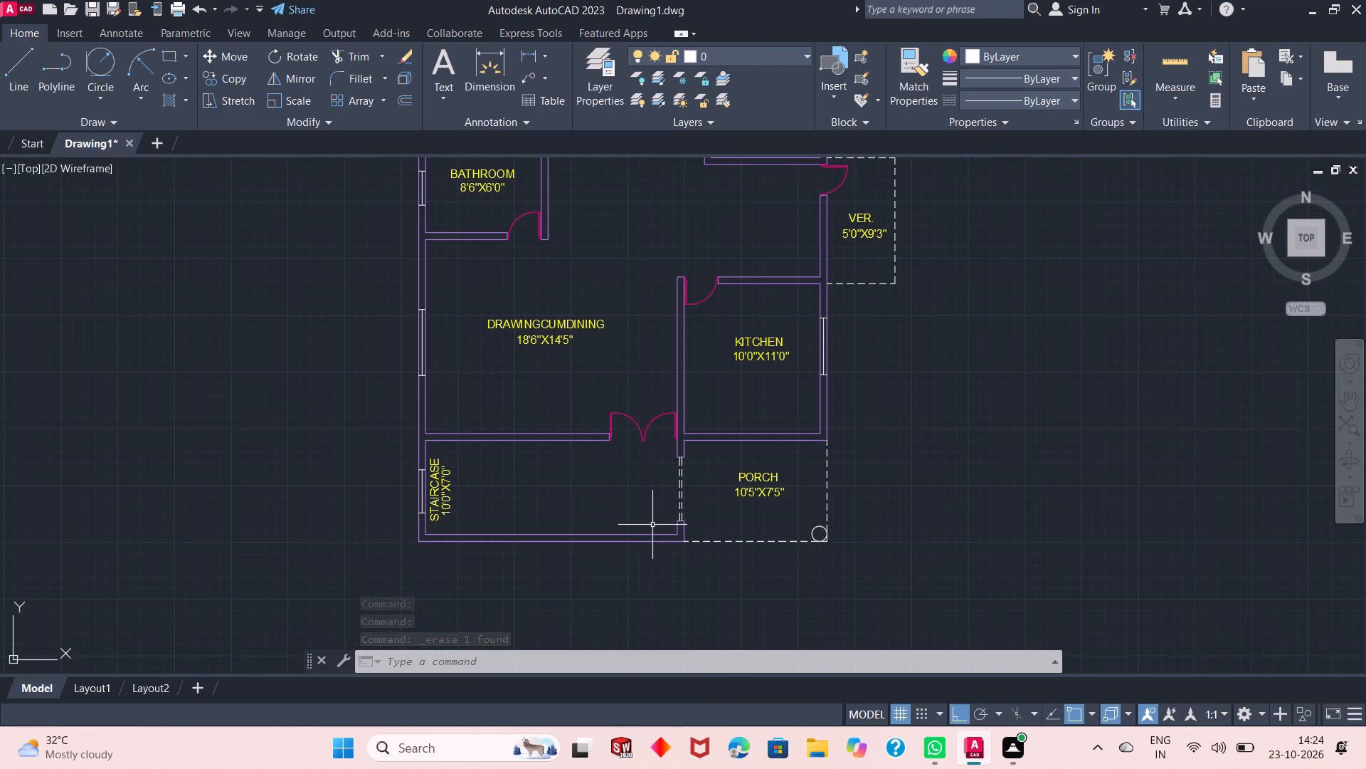
pyautogui.scroll(-1, 661, 535)
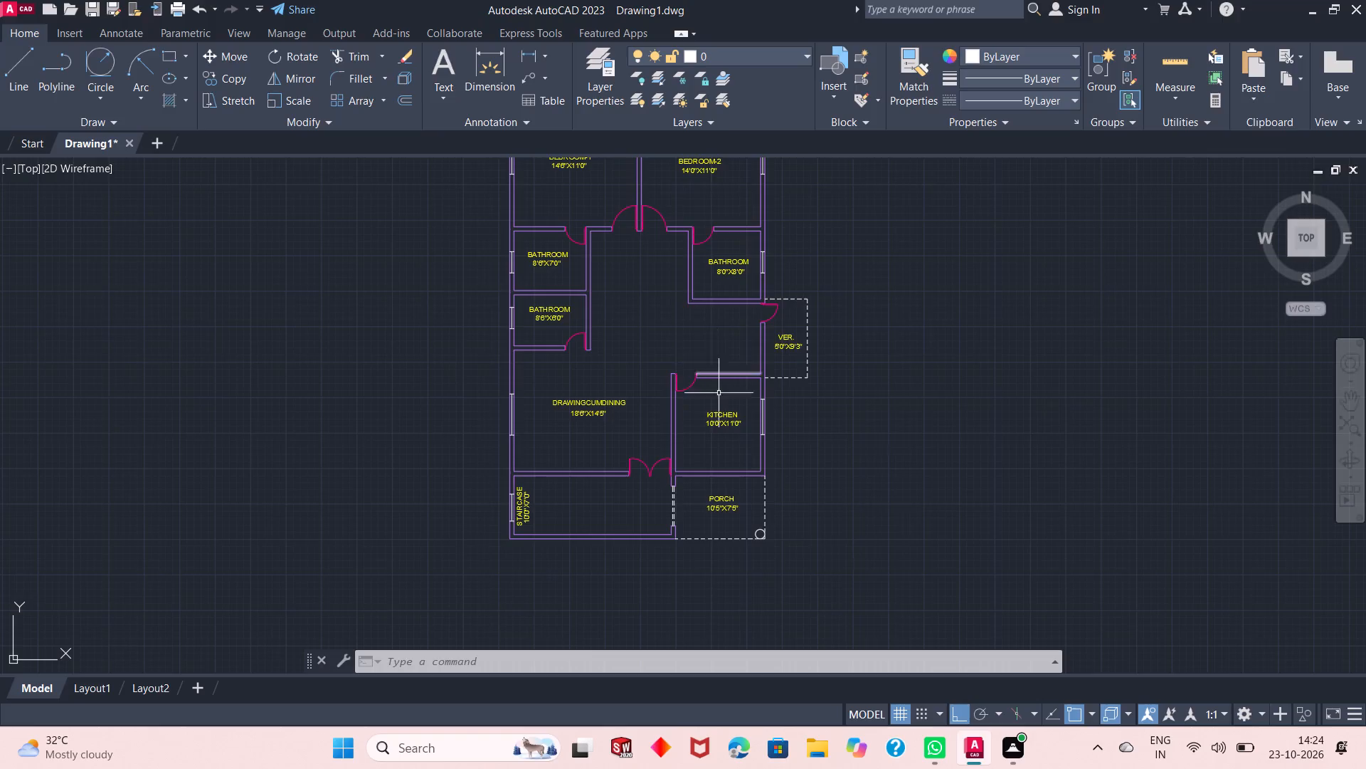
pyautogui.scroll(-1, 746, 528)
pyautogui.scroll(1, 710, 276)
pyautogui.scroll(1, 719, 367)
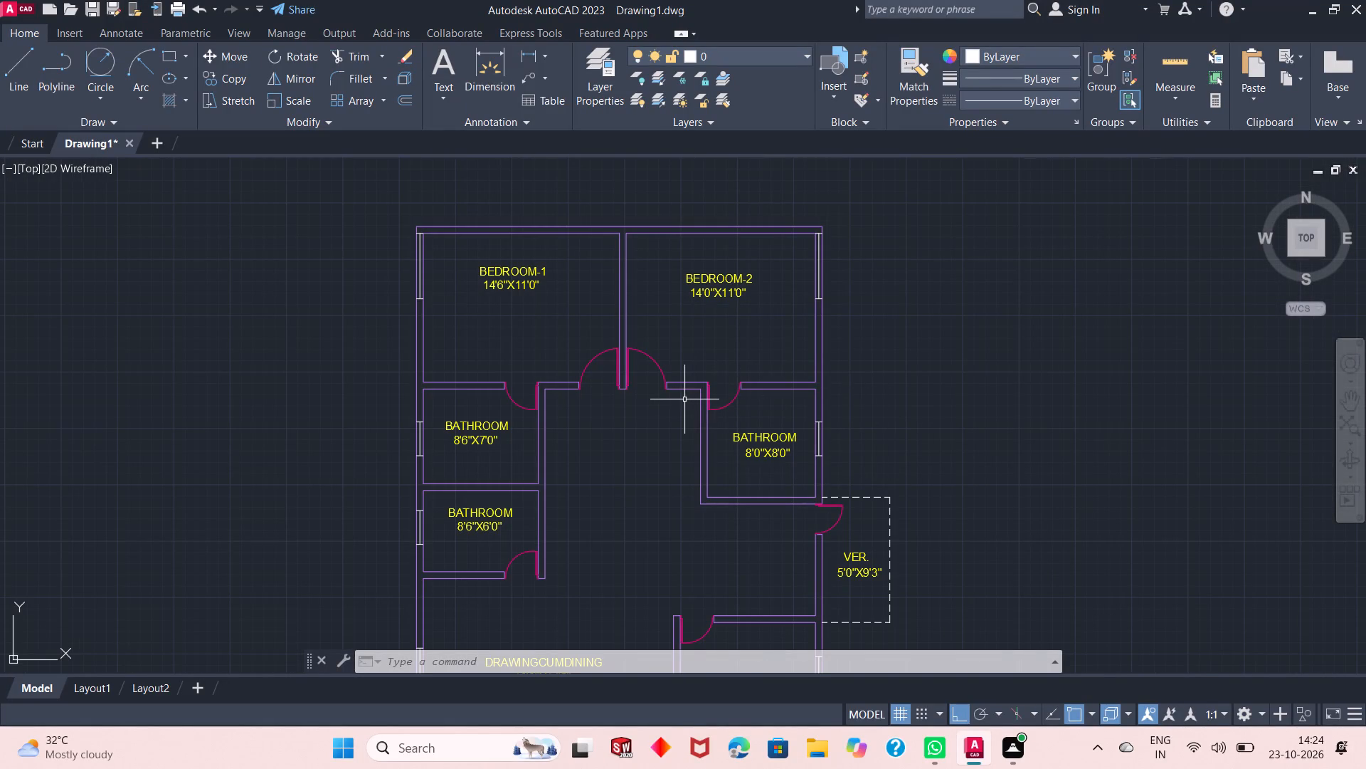
pyautogui.scroll(-1, 684, 388)
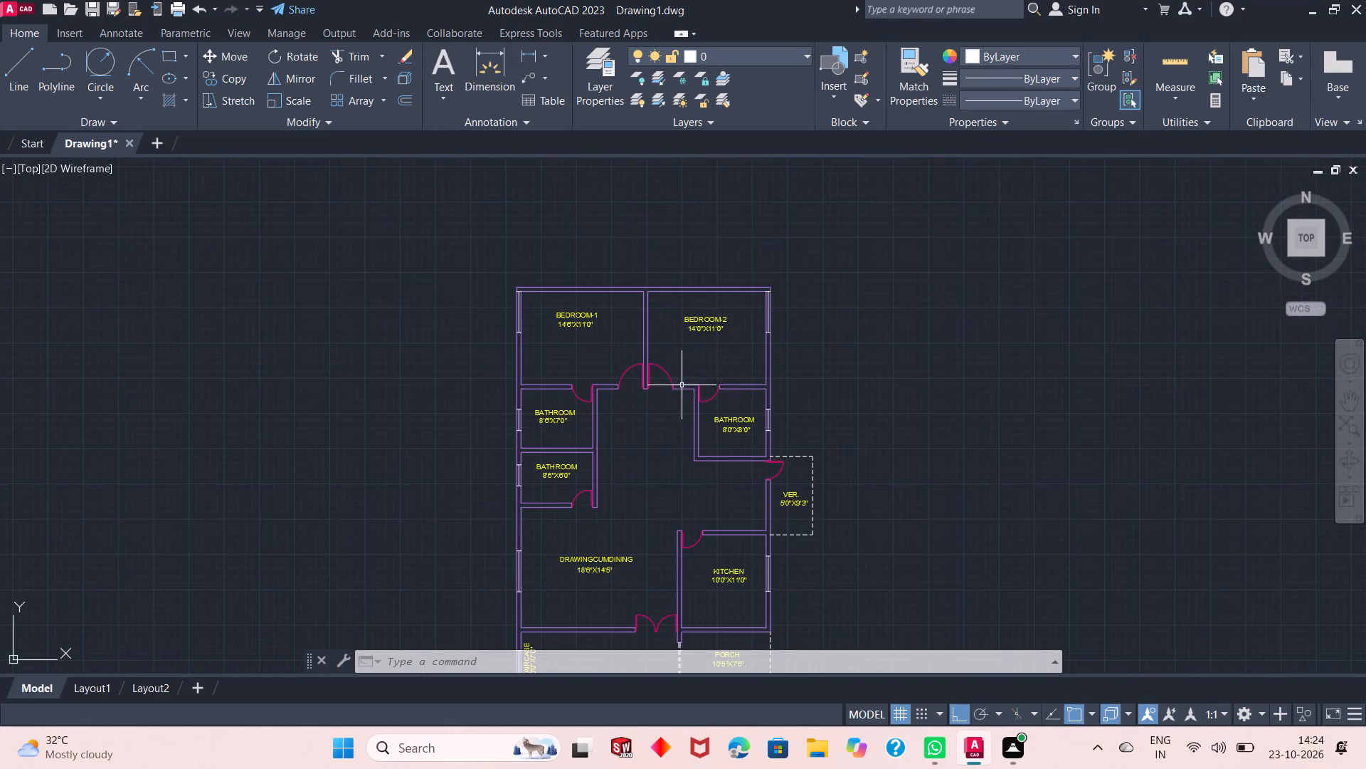
pyautogui.scroll(-1, 682, 385)
pyautogui.scroll(1, 689, 487)
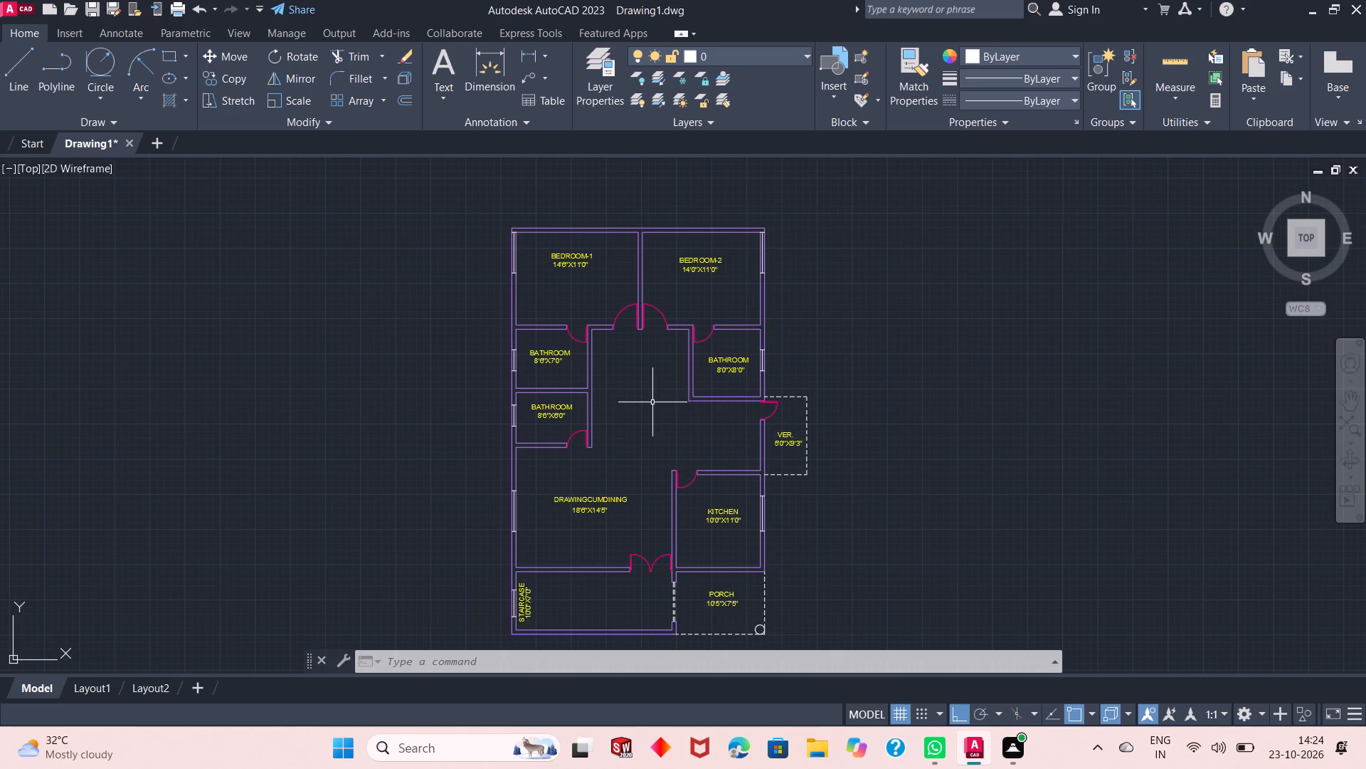
# Start a solid hatch in colour 0,0,0 and fill the north wall together with the partition between BEDROOM-1 and BEDROOM-2.
pyautogui.click(181, 98)
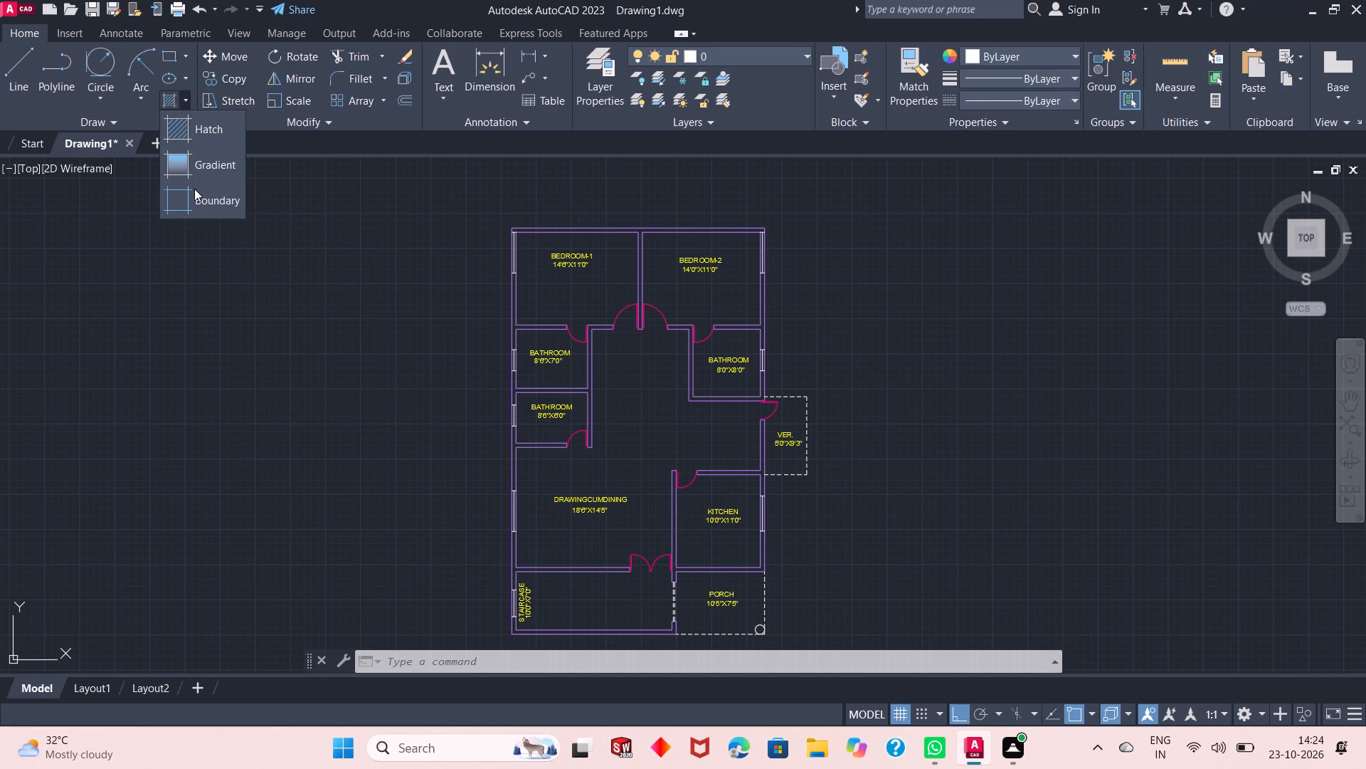
pyautogui.click(216, 132)
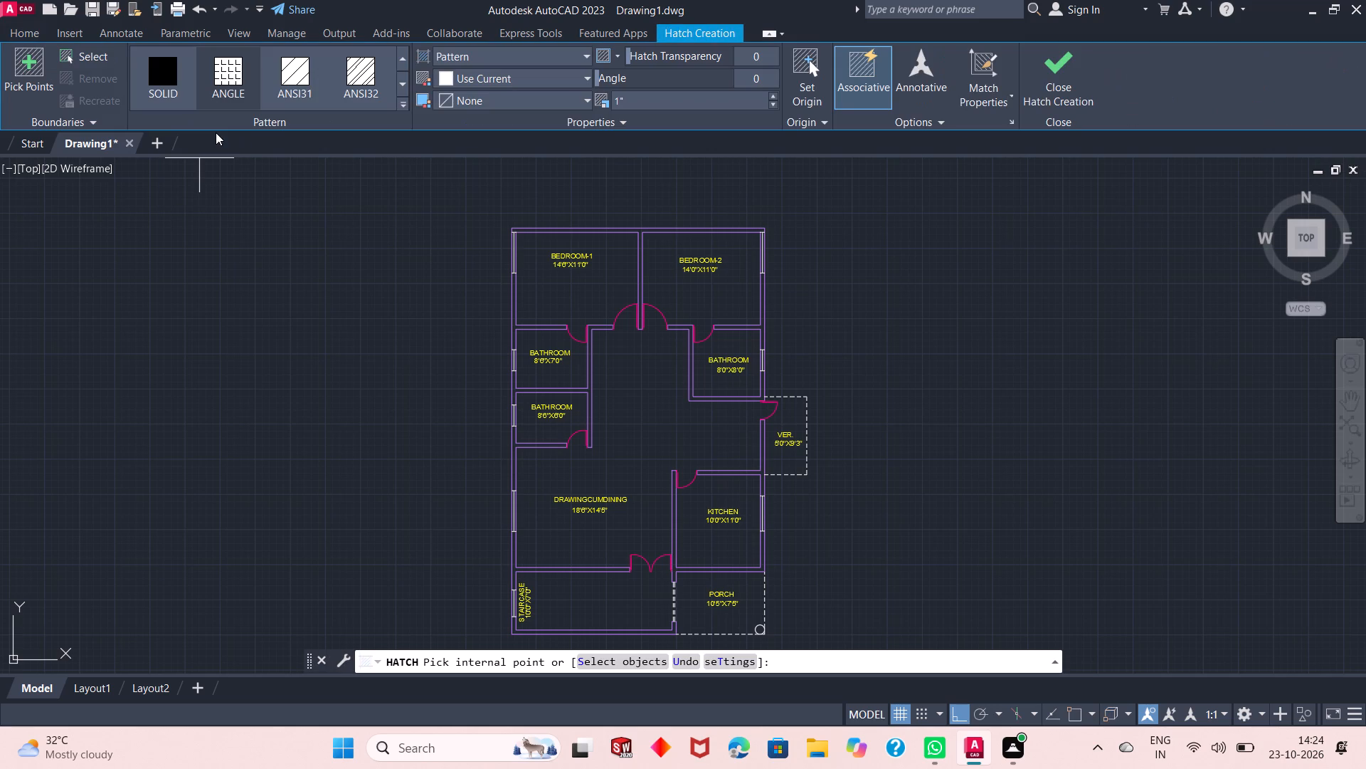
pyautogui.click(170, 79)
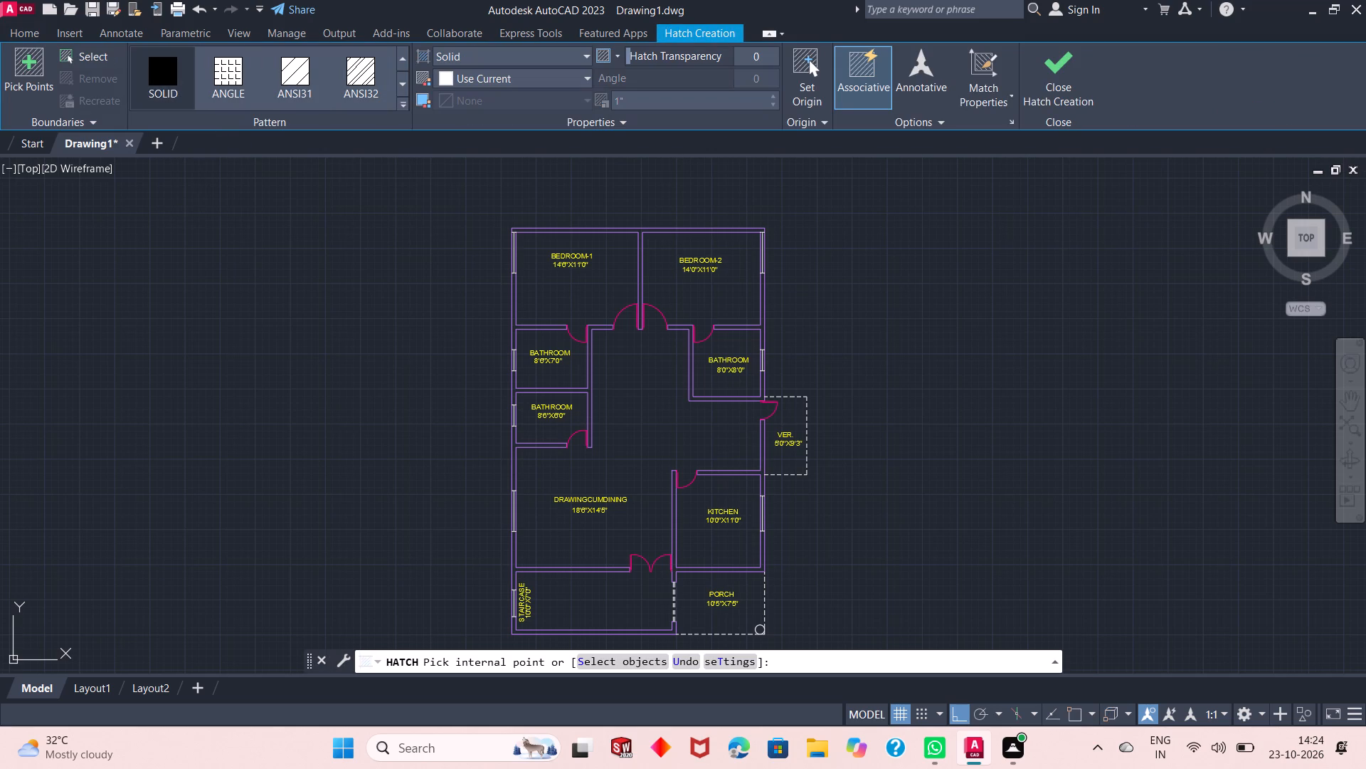
pyautogui.scroll(2, 522, 199)
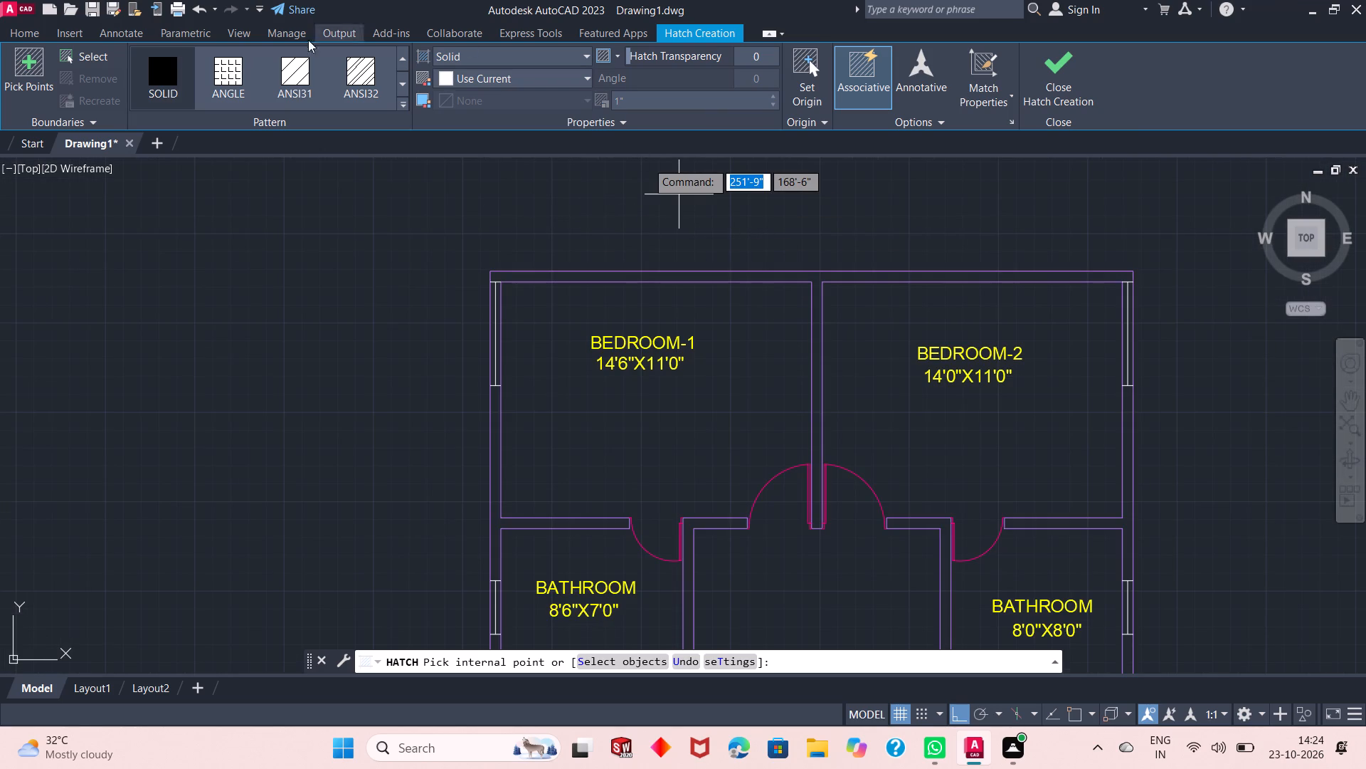
pyautogui.click(559, 81)
pyautogui.click(449, 155)
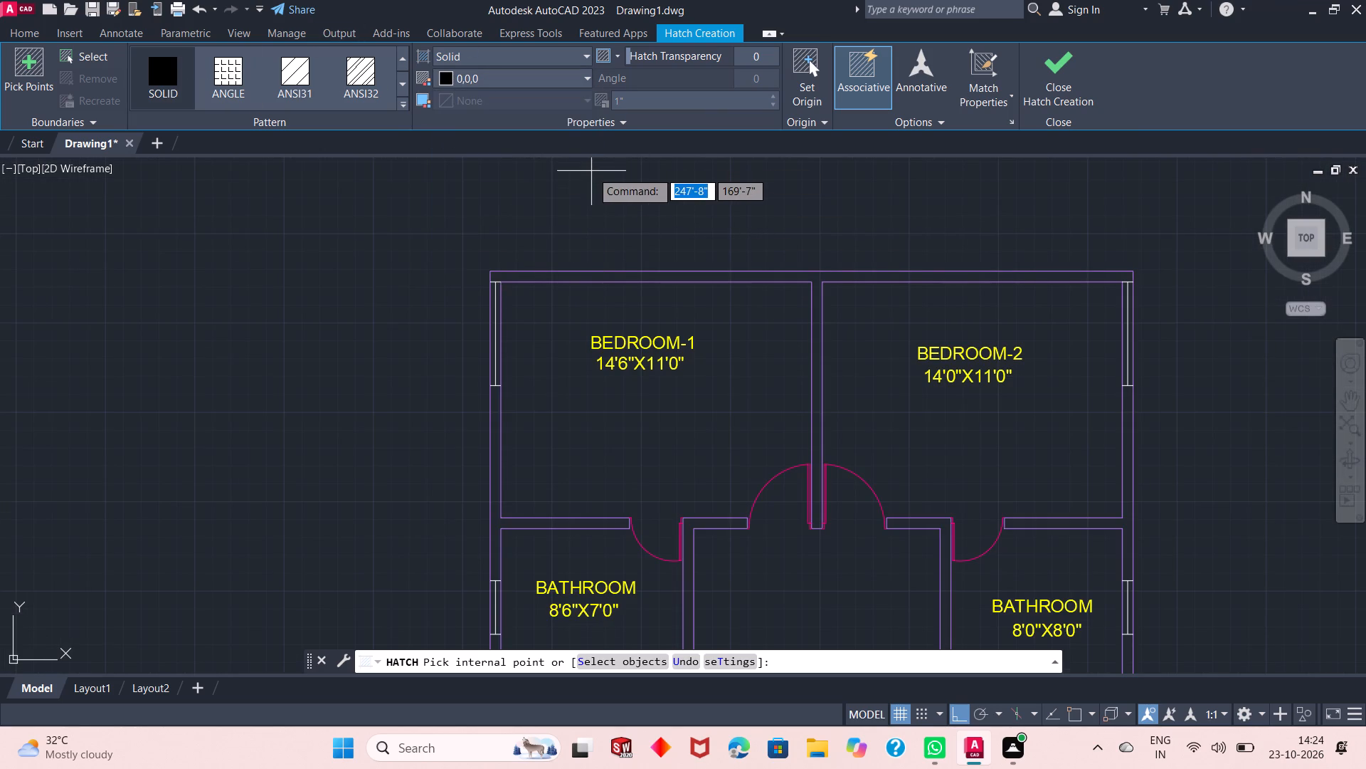
pyautogui.click(691, 275)
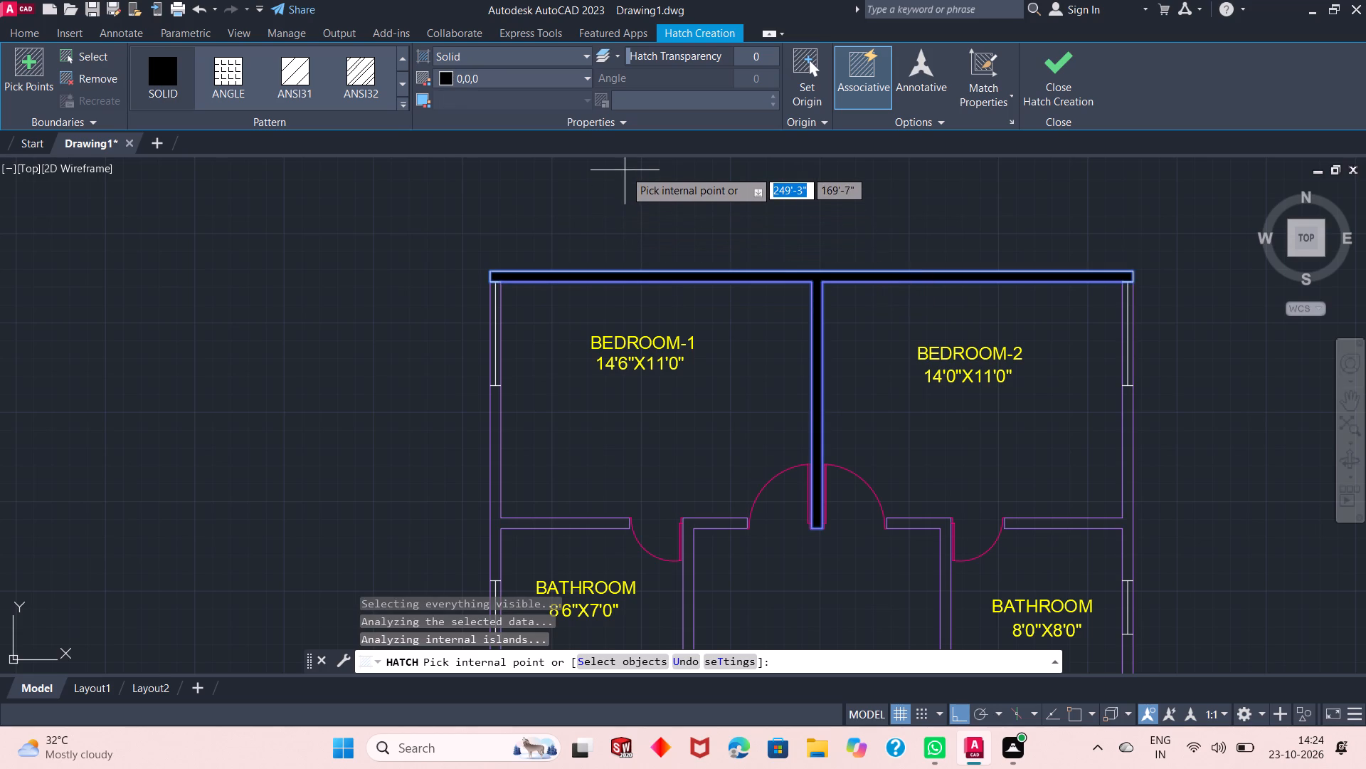
# Fill the west and east bedroom walls, the walls south of both bedrooms, and the walls around the bathrooms with the solid black hatch.
pyautogui.scroll(-2, 625, 170)
pyautogui.scroll(2, 601, 306)
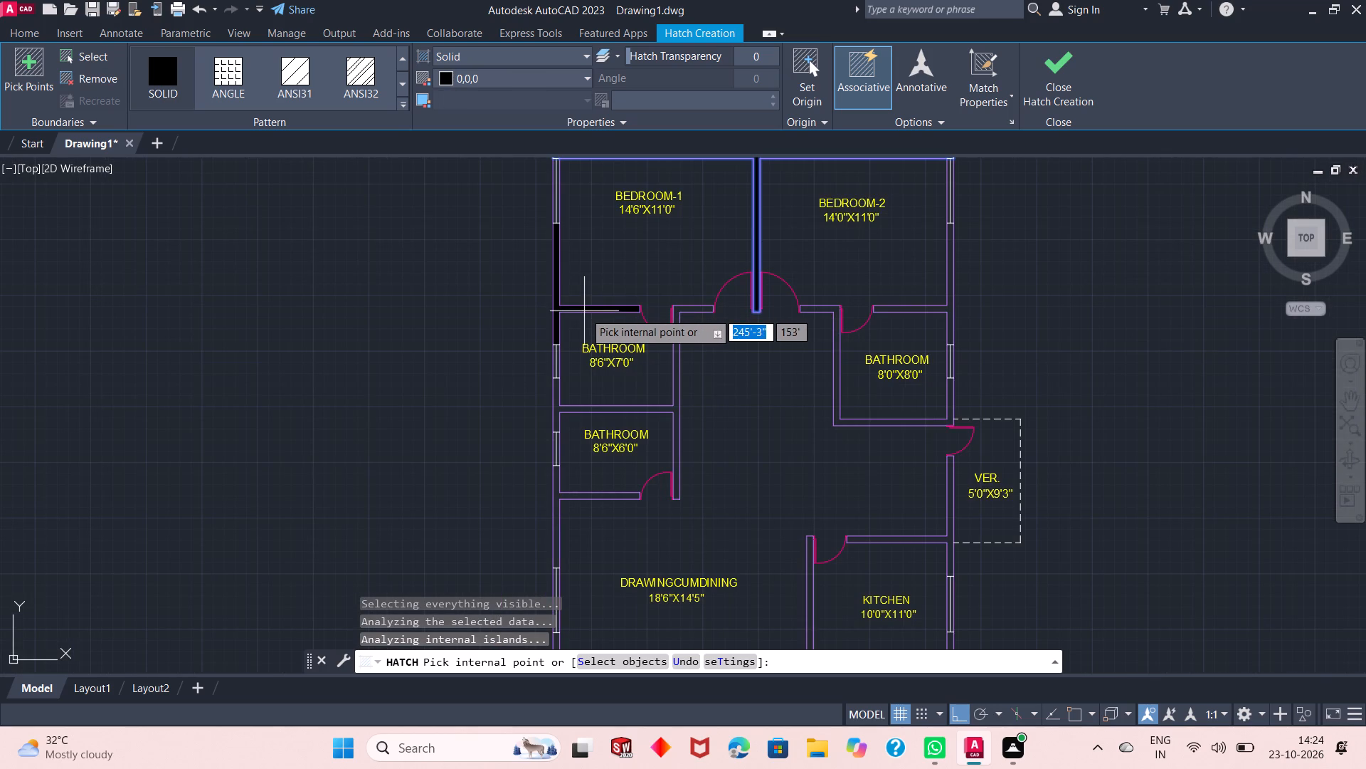
pyautogui.click(579, 308)
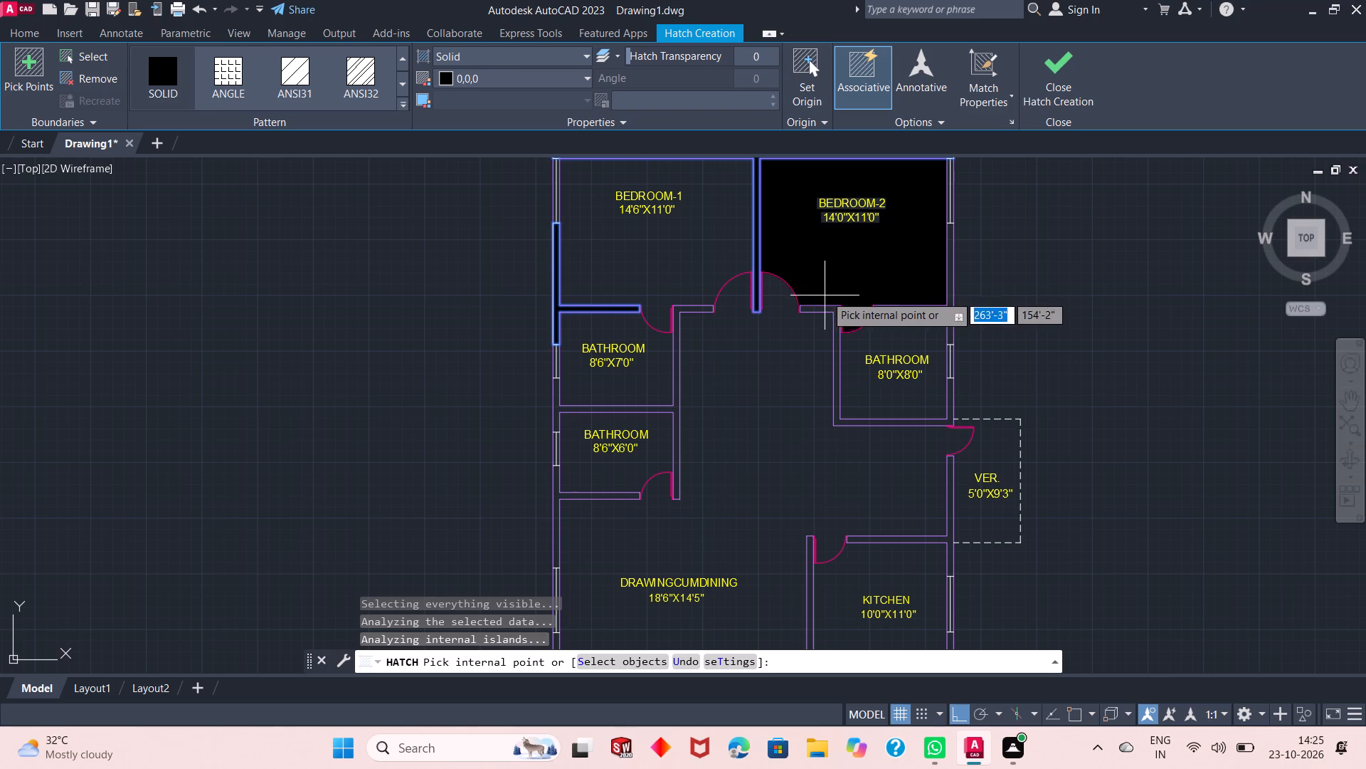
pyautogui.click(951, 273)
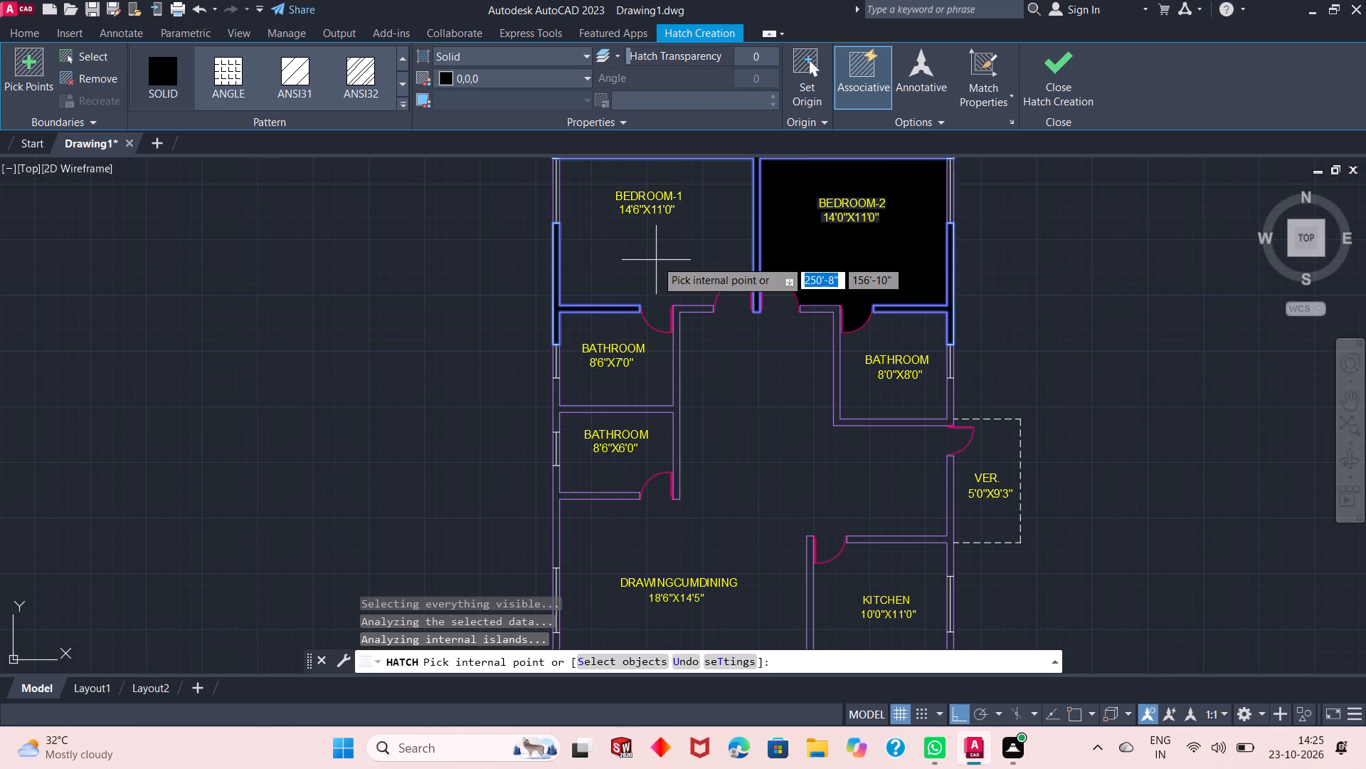
pyautogui.click(679, 310)
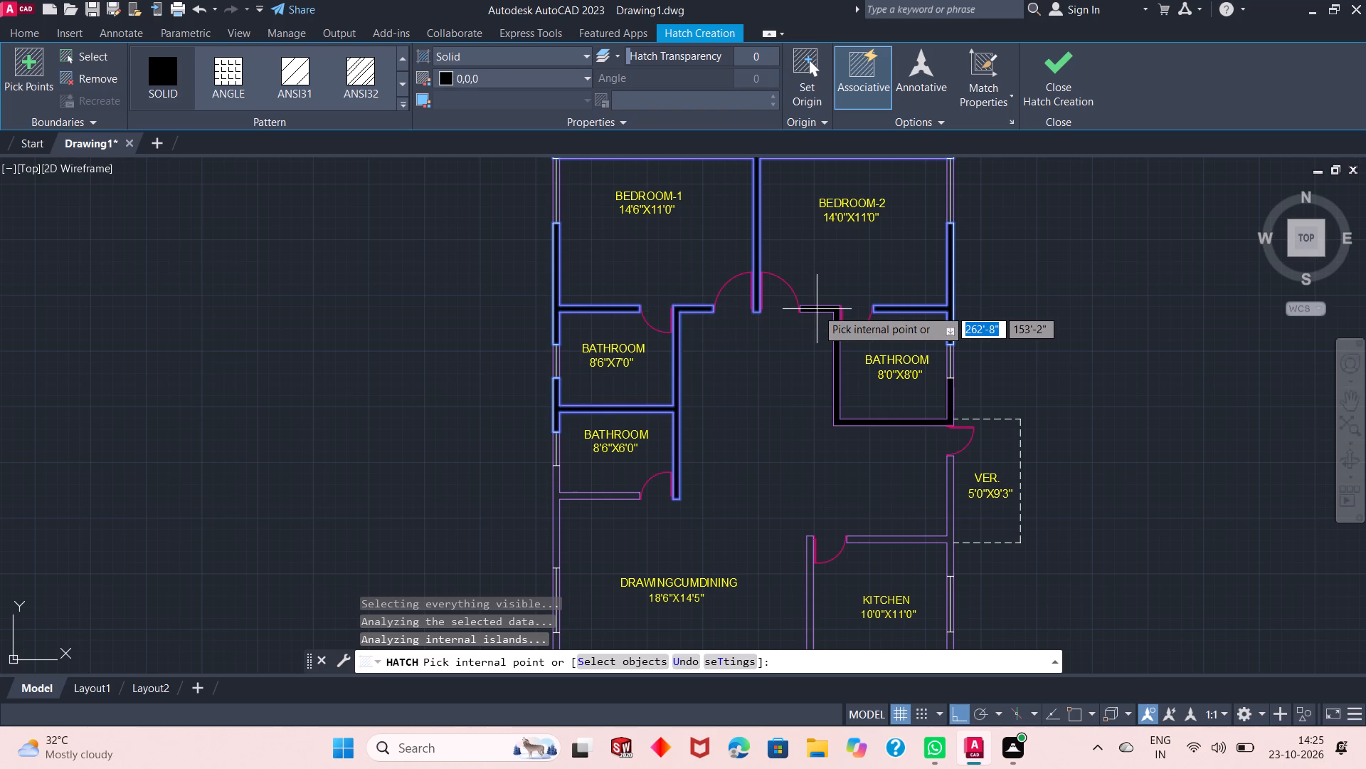
pyautogui.click(817, 309)
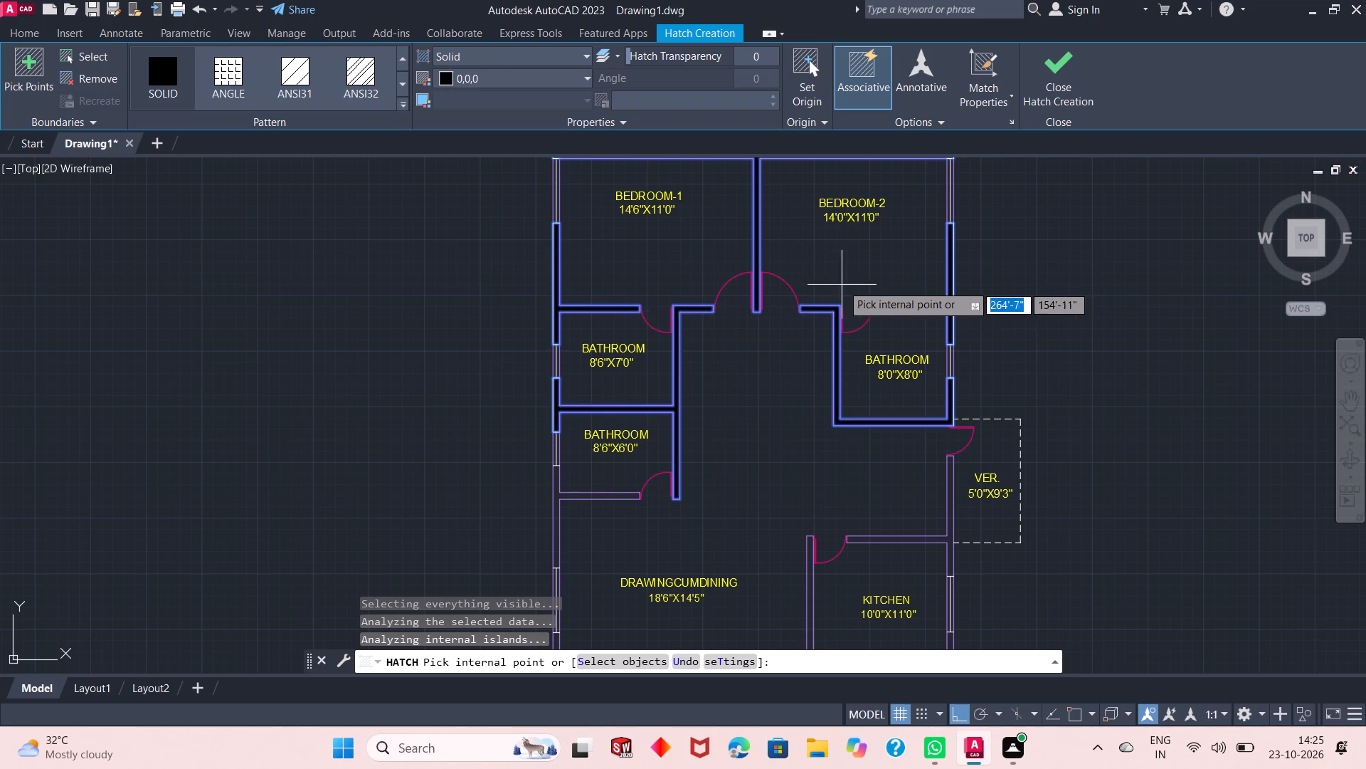
# Fill the remaining walls around DRAWINGCUMDINING, KITCHEN and STAIRCASE with the same solid hatch, and finish the hatch.
pyautogui.scroll(-2, 840, 278)
pyautogui.scroll(2, 824, 399)
pyautogui.scroll(1, 684, 347)
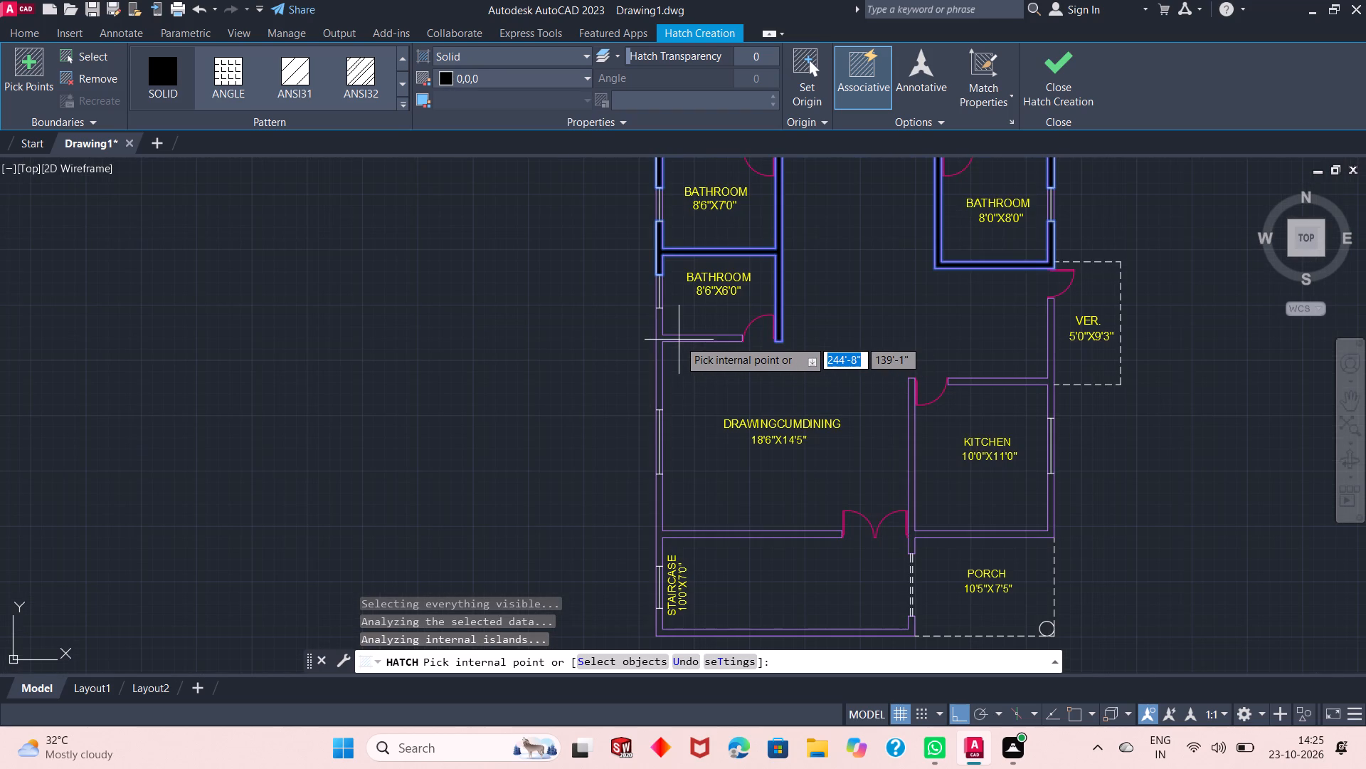
pyautogui.click(679, 340)
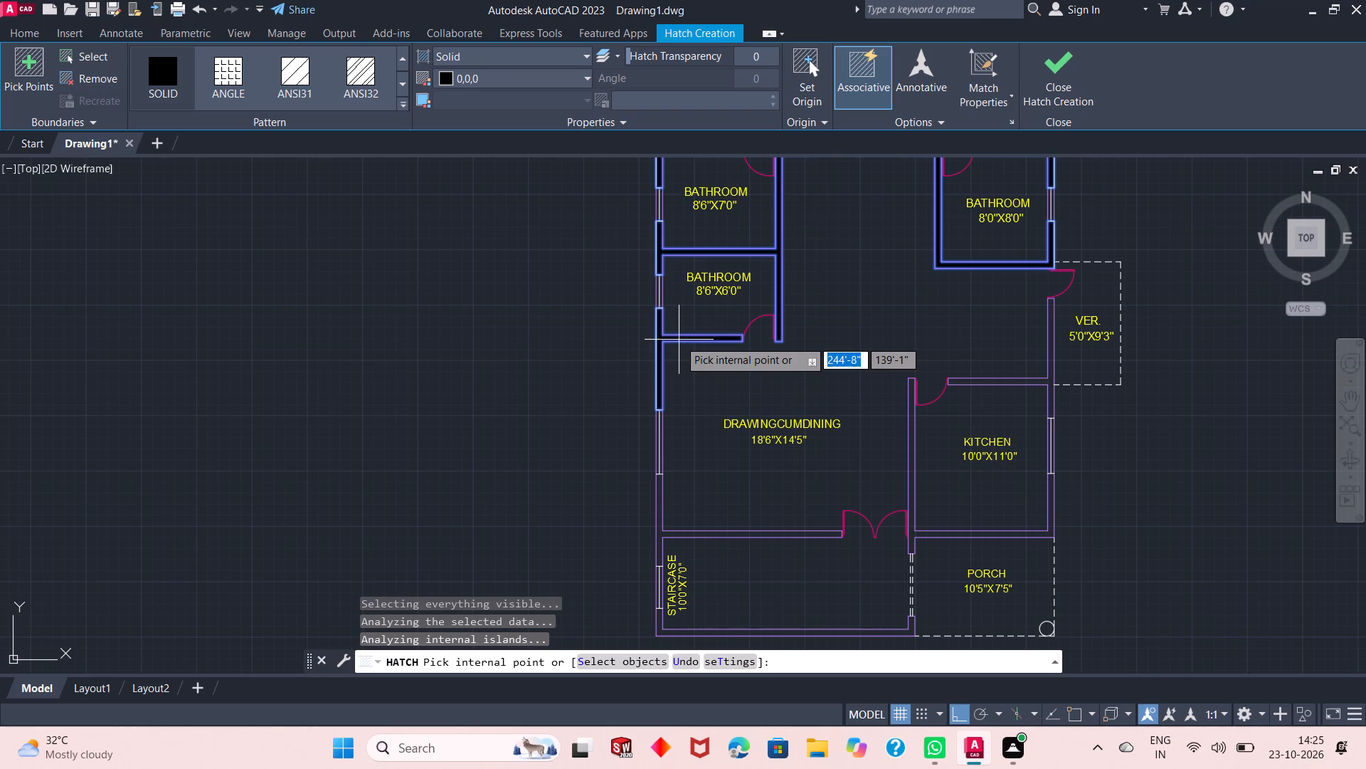
pyautogui.click(1034, 381)
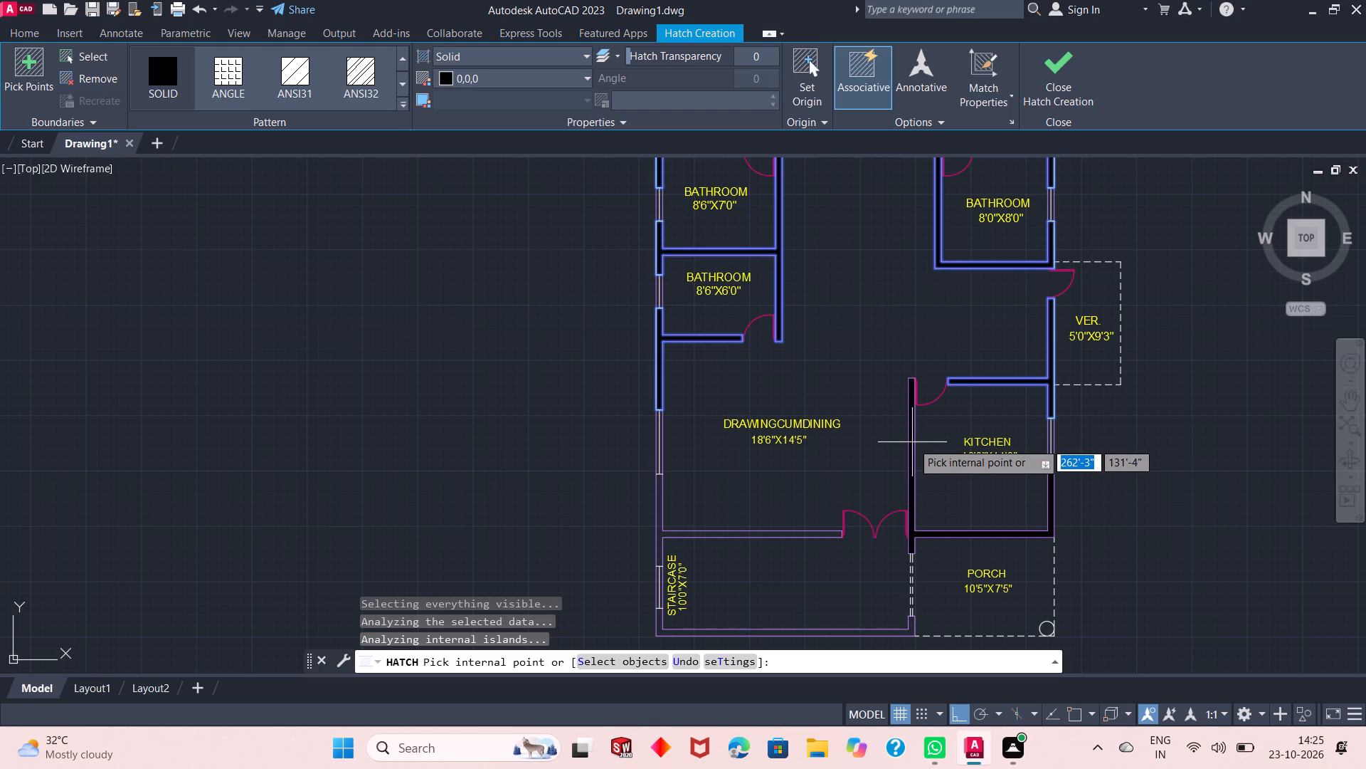
pyautogui.click(912, 442)
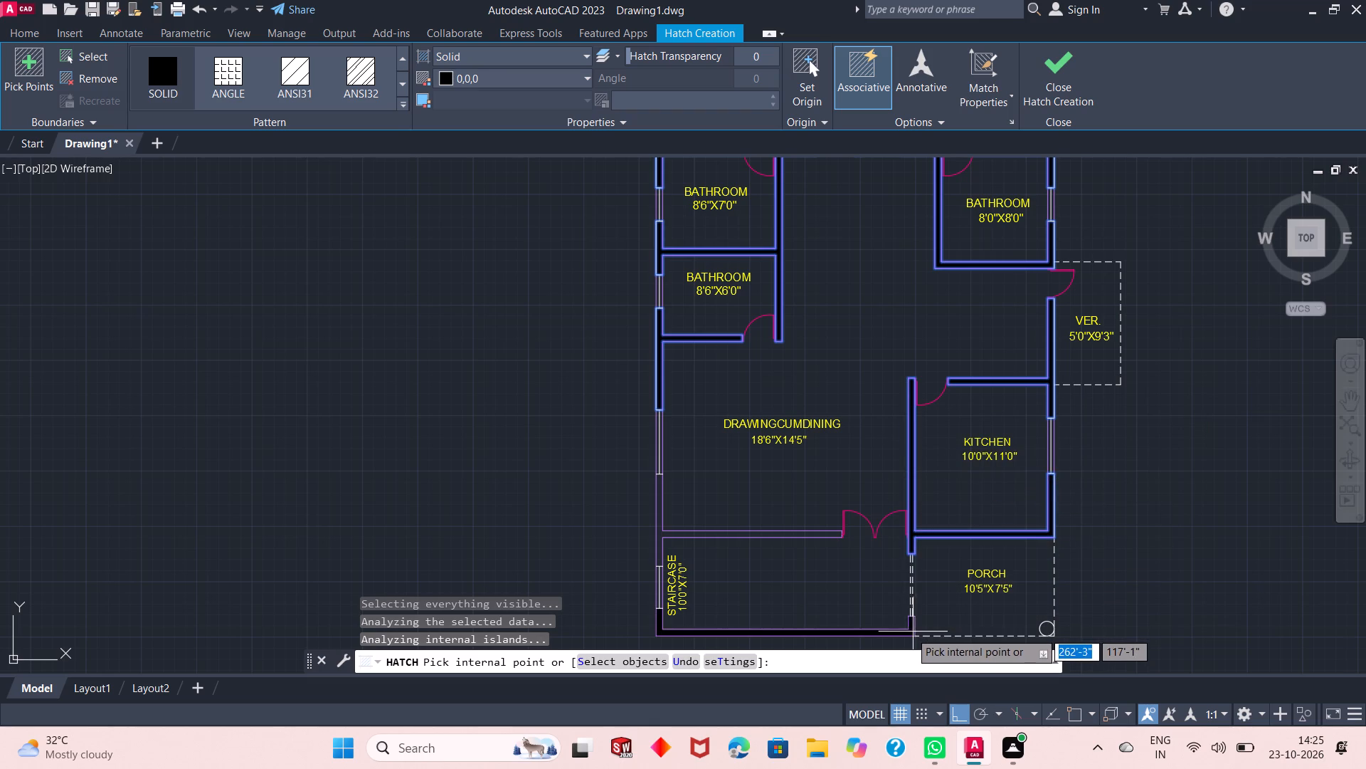
pyautogui.click(909, 632)
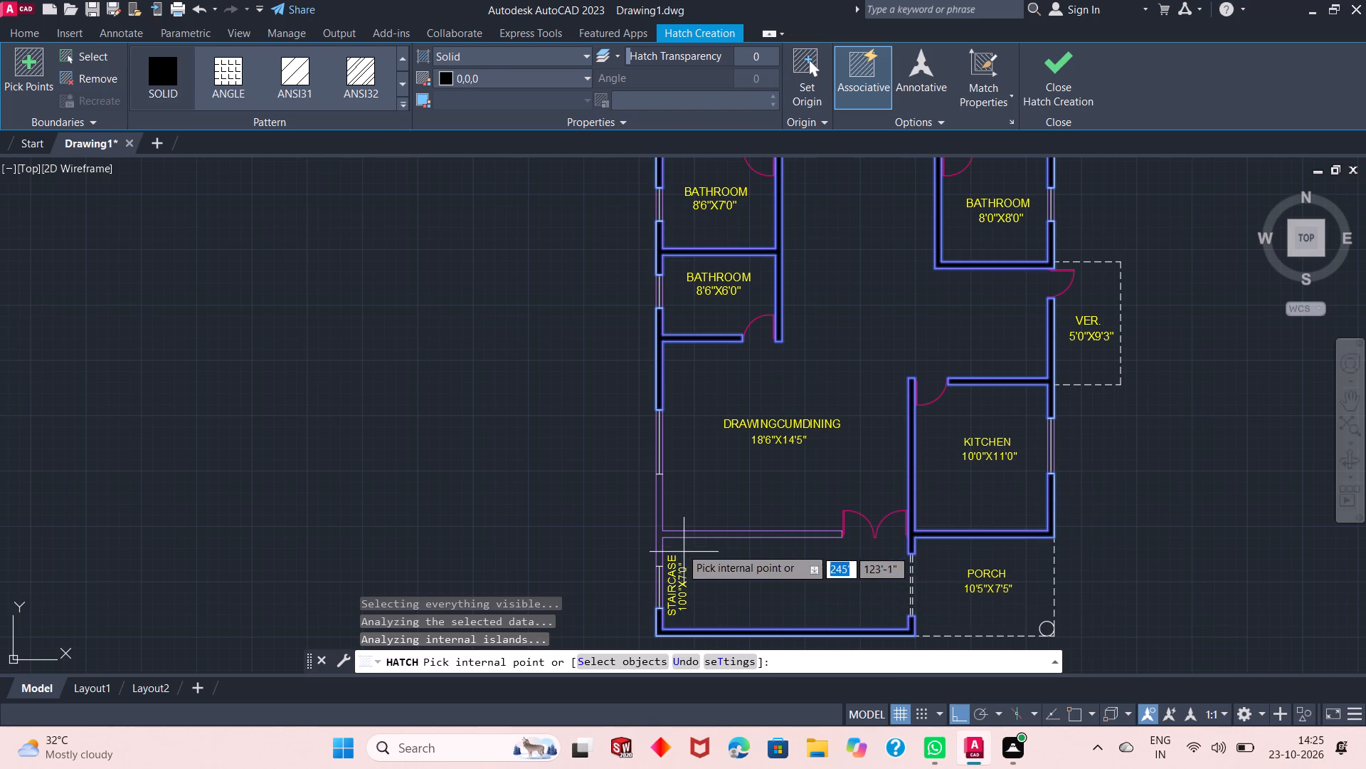
pyautogui.click(668, 535)
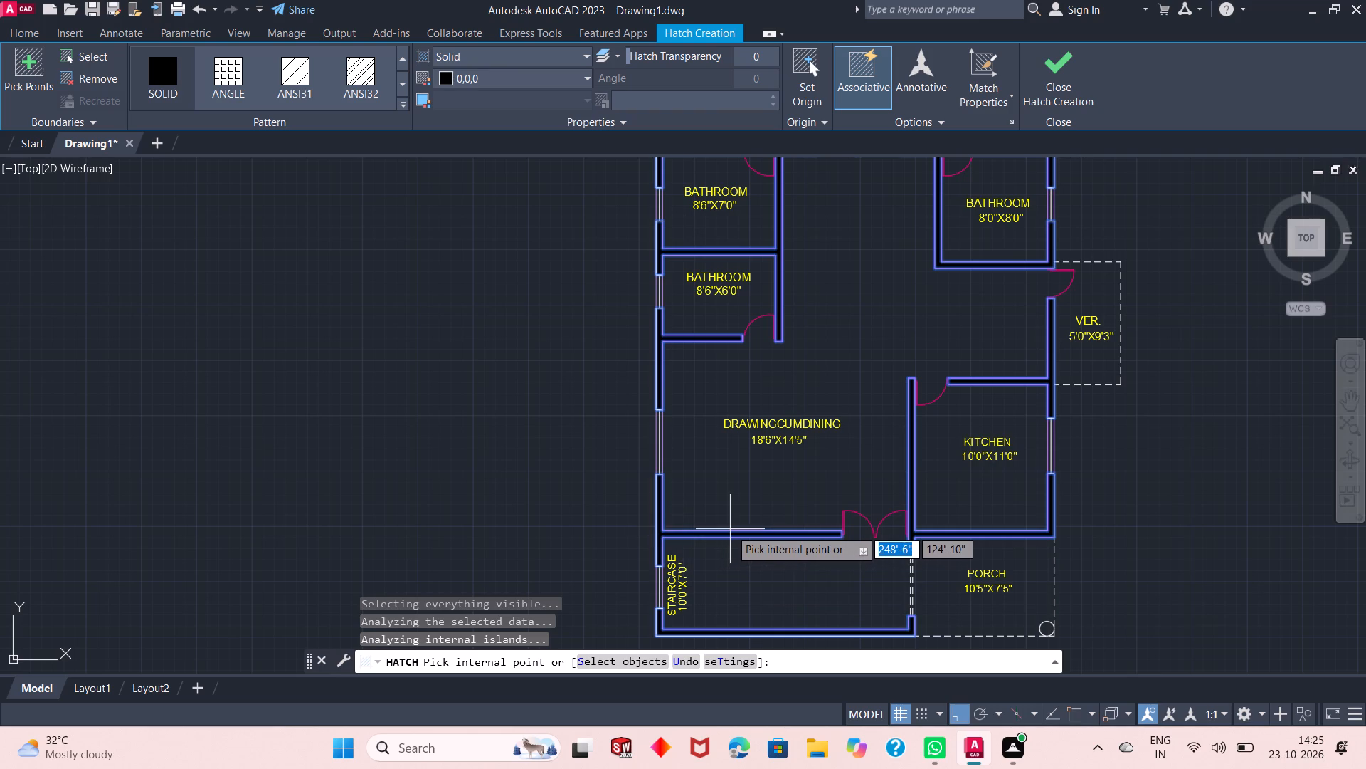
pyautogui.click(1044, 80)
# Look over the whole floor plan to check the hatched walls.
pyautogui.scroll(-1, 684, 436)
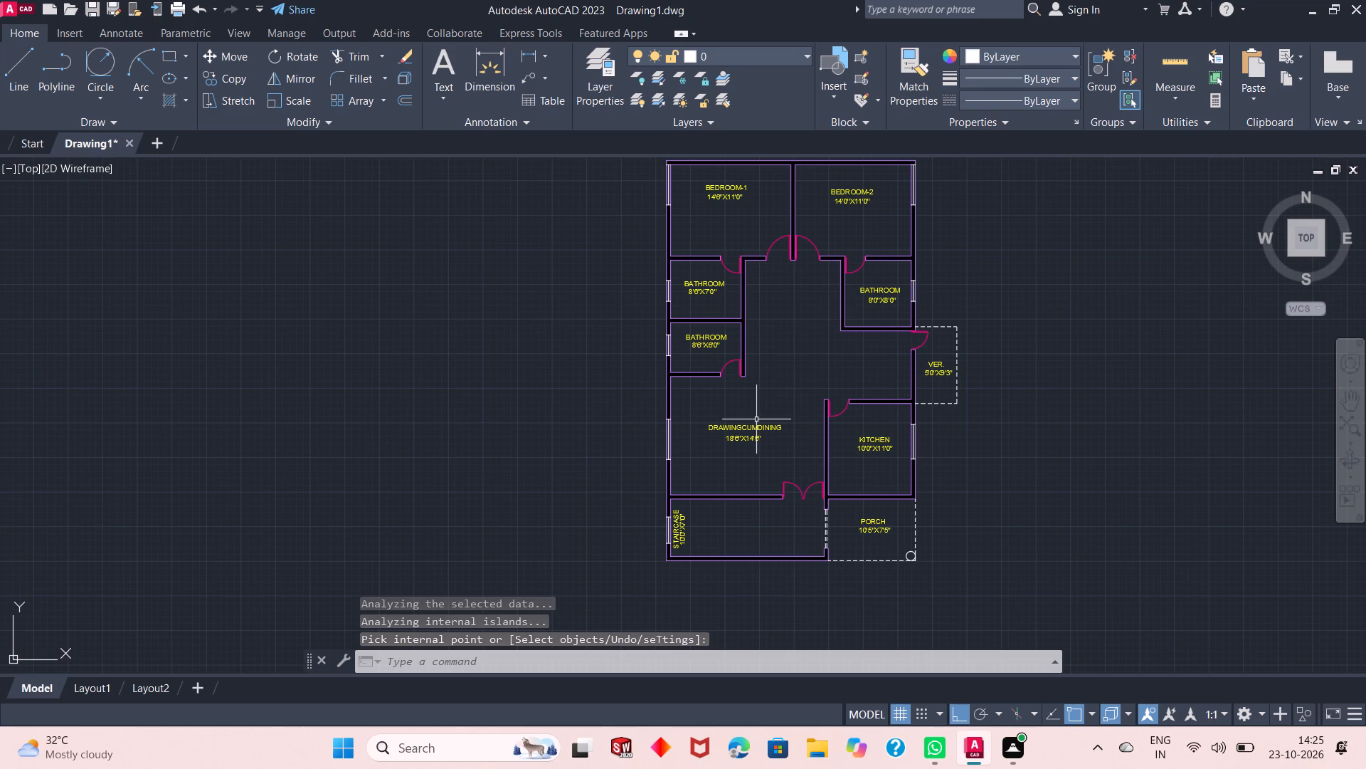
pyautogui.scroll(-2, 738, 482)
pyautogui.scroll(3, 761, 438)
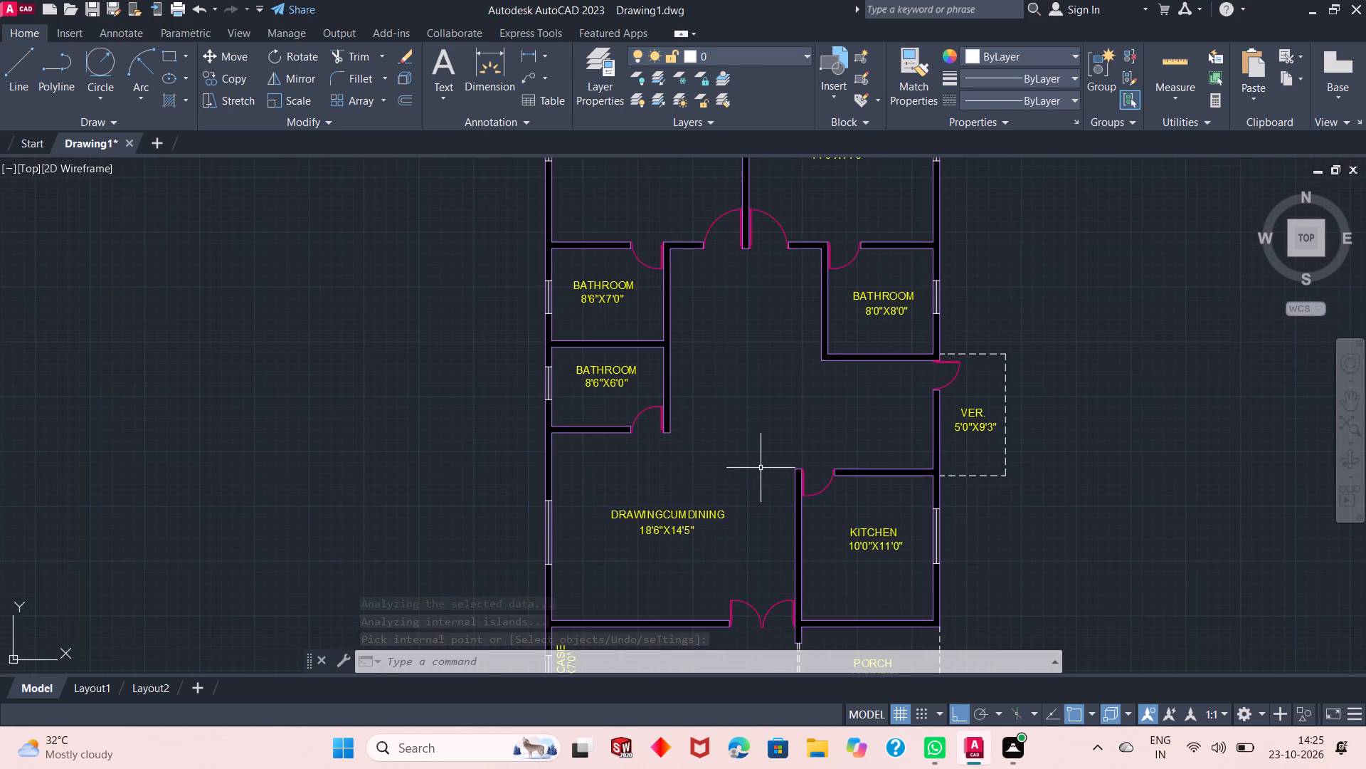
pyautogui.scroll(-1, 677, 385)
pyautogui.scroll(1, 721, 464)
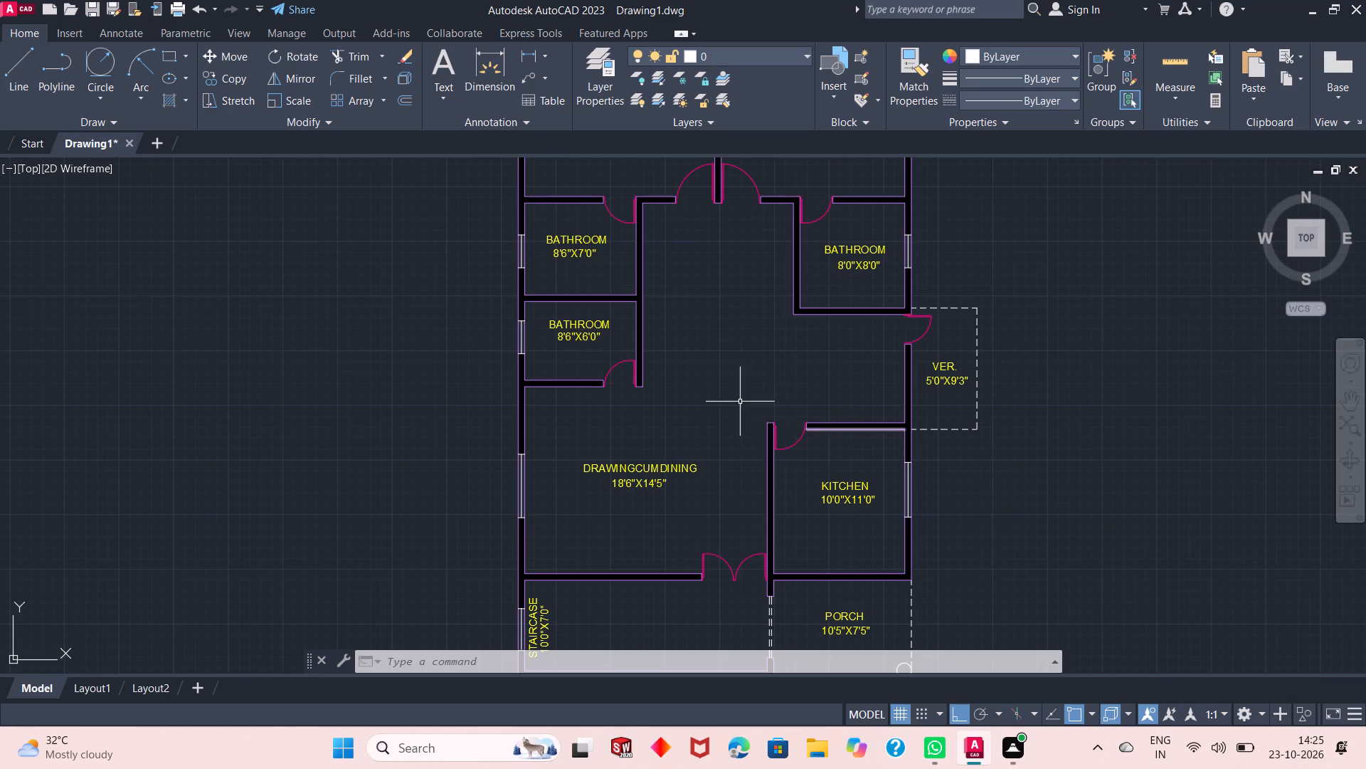
pyautogui.scroll(-1, 740, 402)
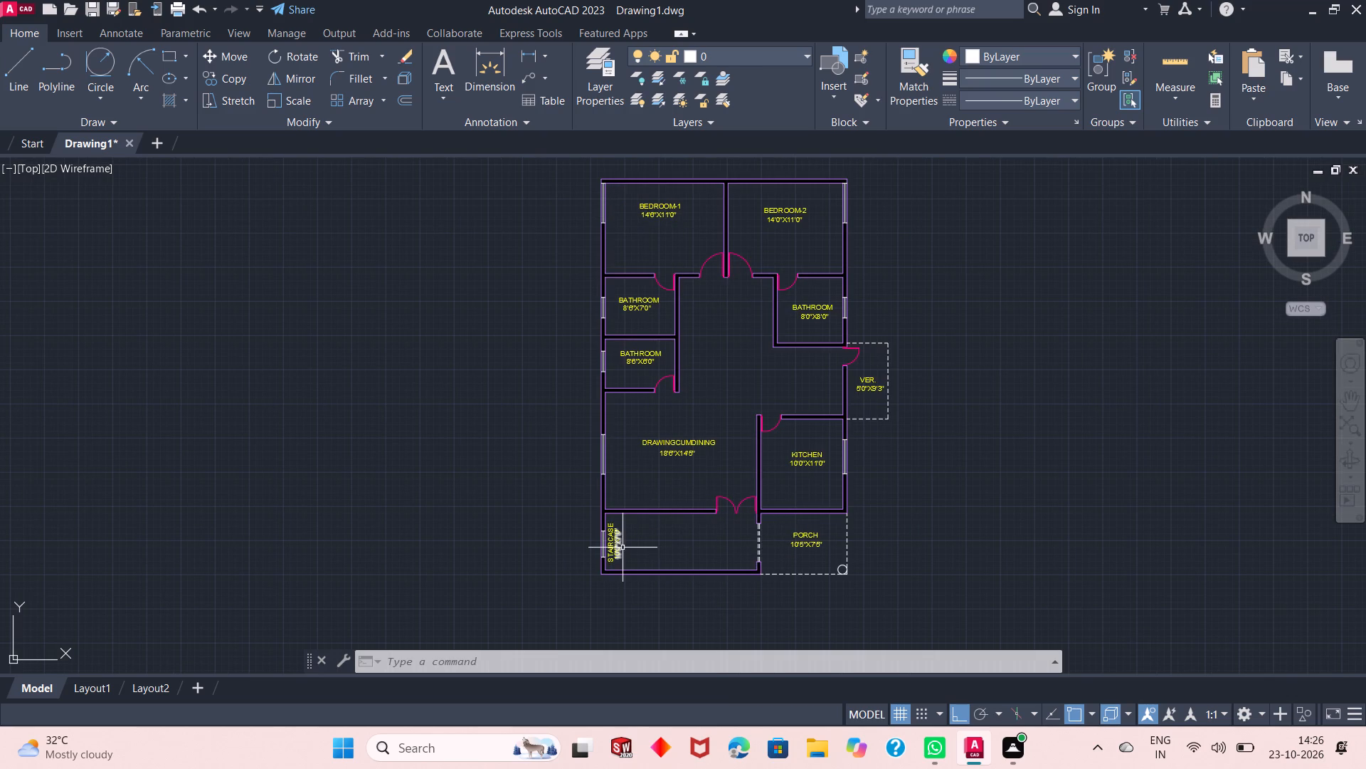
# Make Layer3 current and draw a vertical line just east of the STAIRCASE label, from the room's north wall to its south wall.
pyautogui.scroll(2, 623, 548)
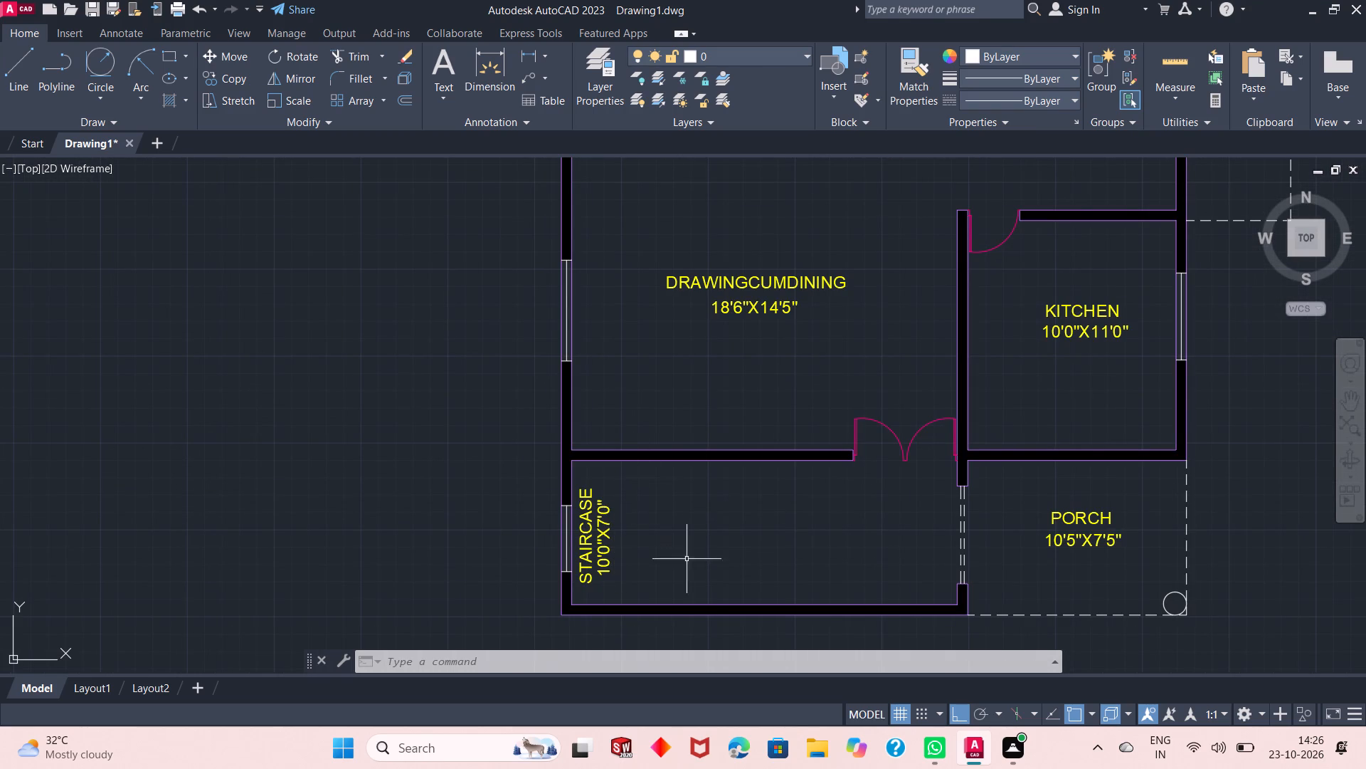
pyautogui.click(736, 61)
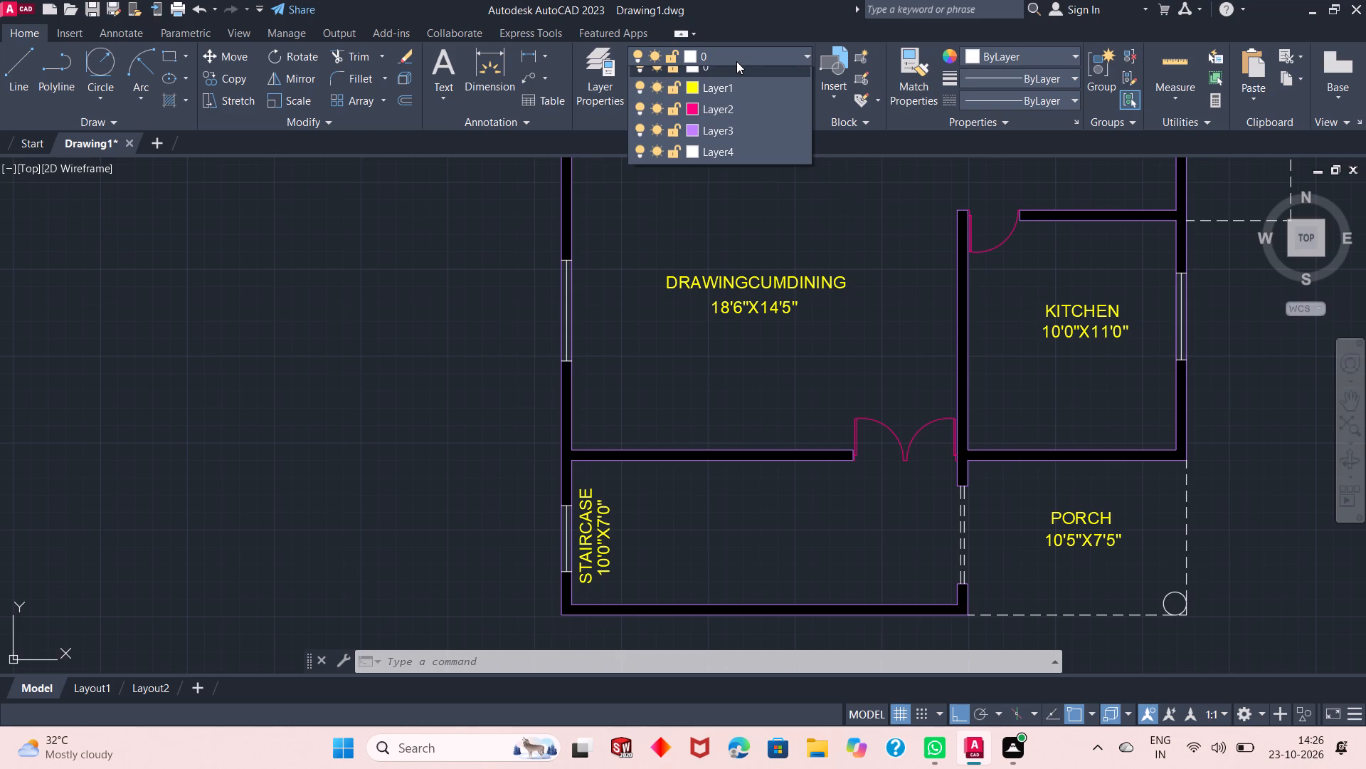
pyautogui.click(741, 137)
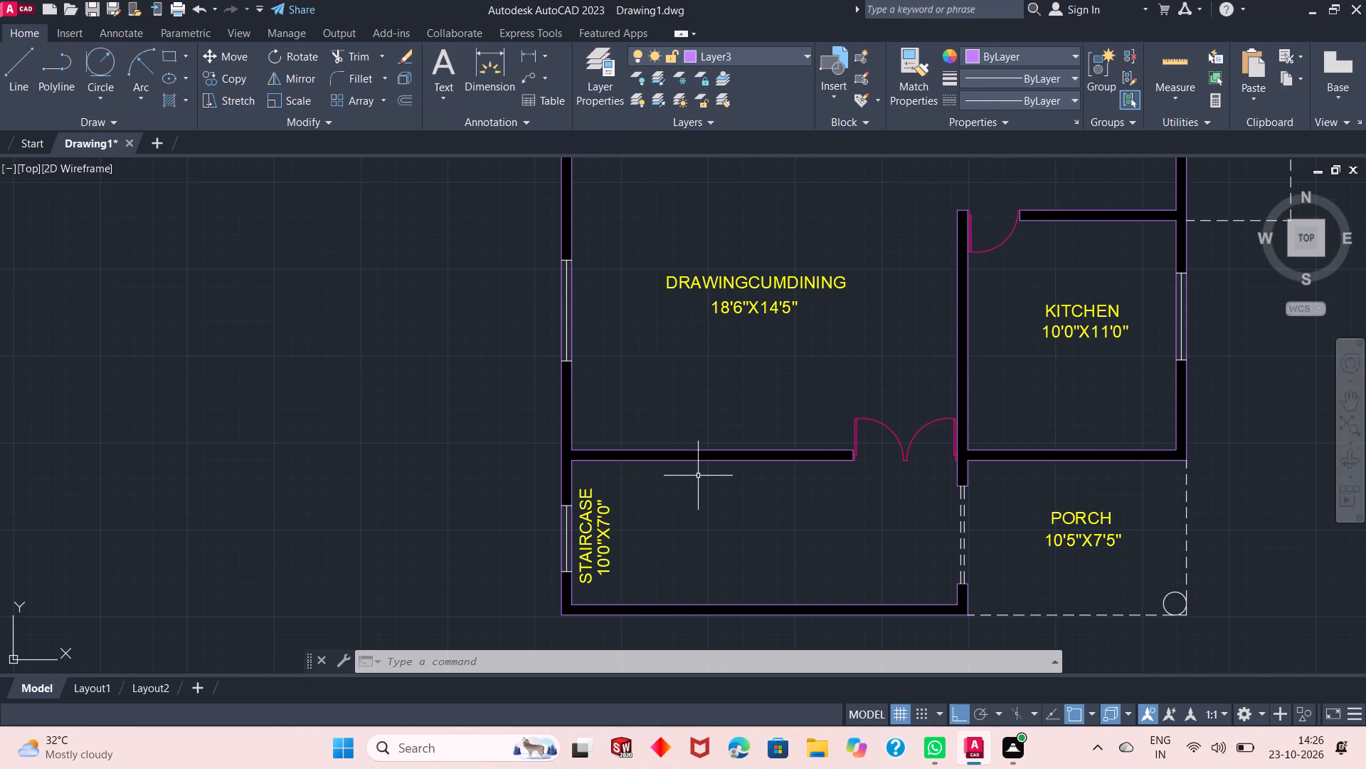
pyautogui.click(8, 72)
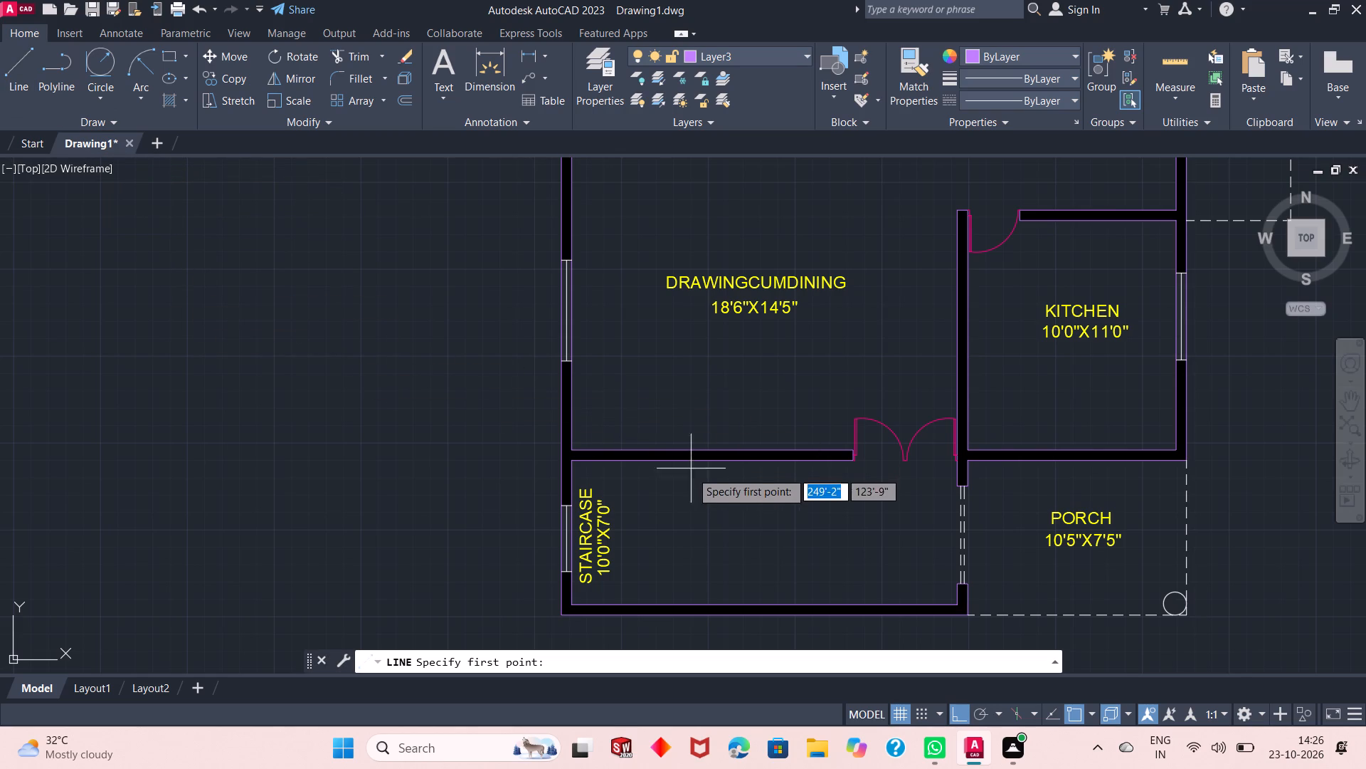
pyautogui.click(630, 461)
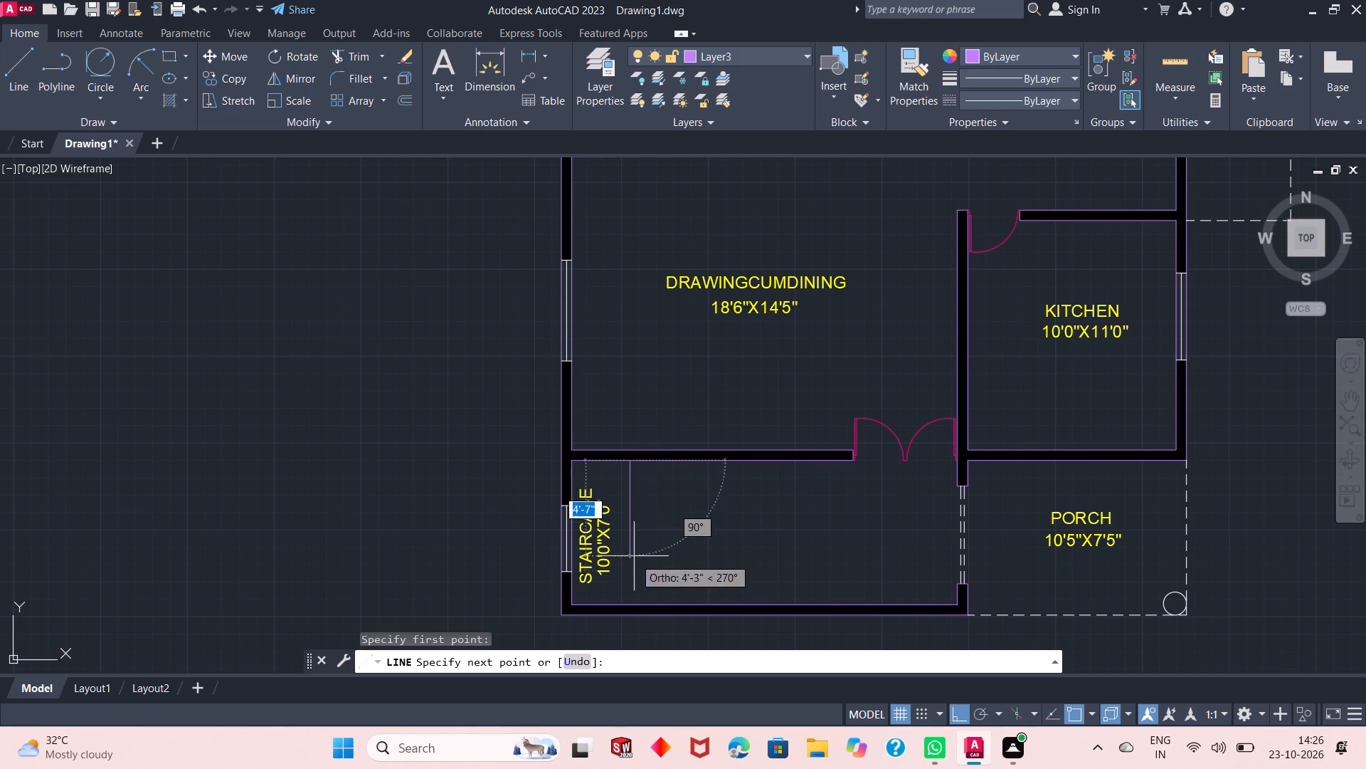
pyautogui.click(635, 606)
pyautogui.rightClick(650, 551)
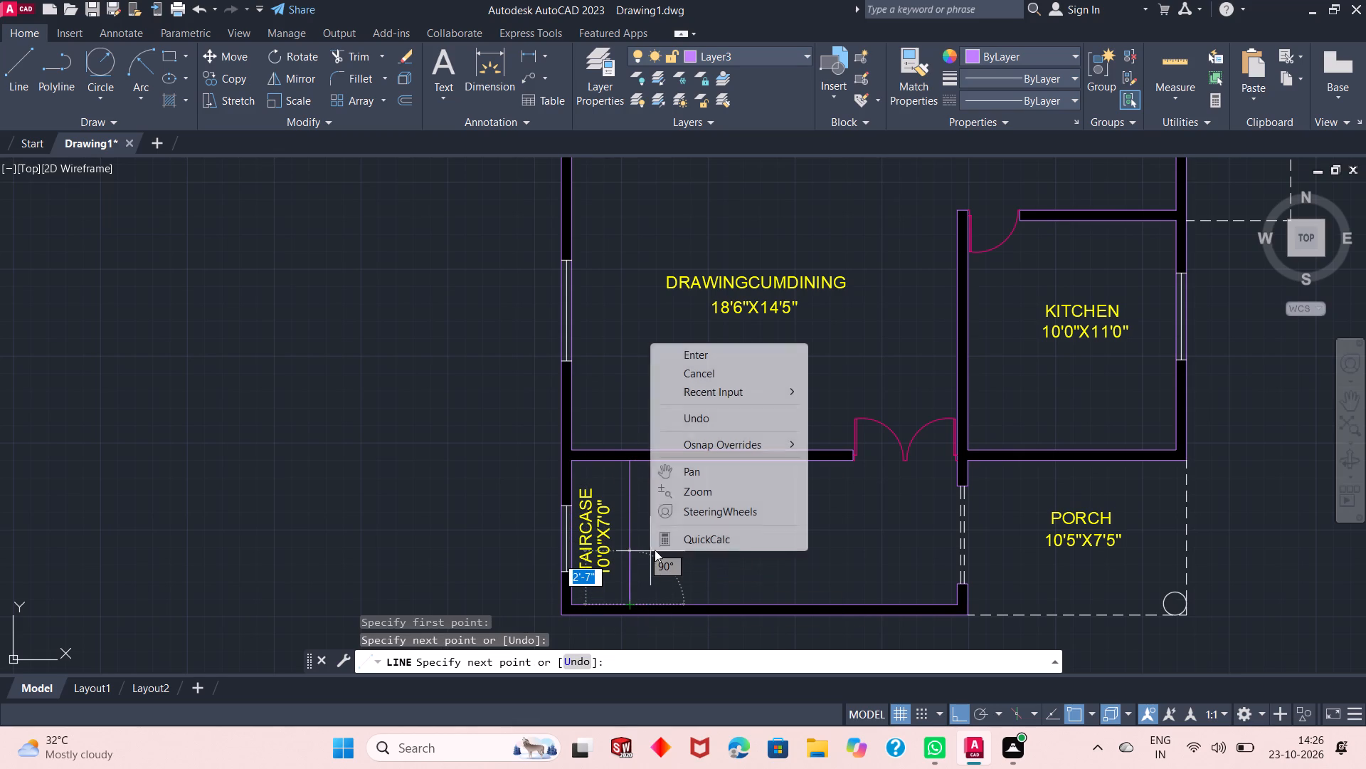
pyautogui.click(724, 352)
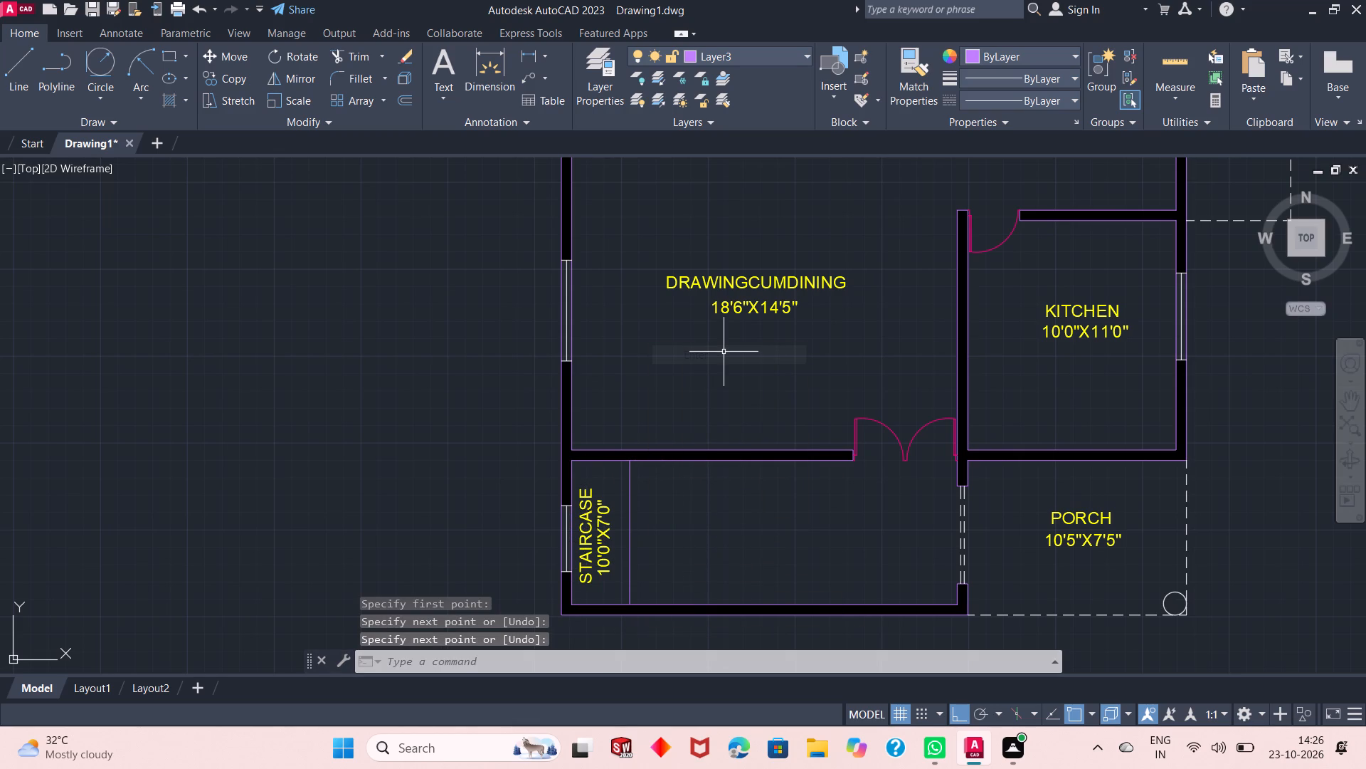
# Draw a horizontal line about 10'-8" long running east from the midpoint of the staircase's vertical line.
pyautogui.click(19, 72)
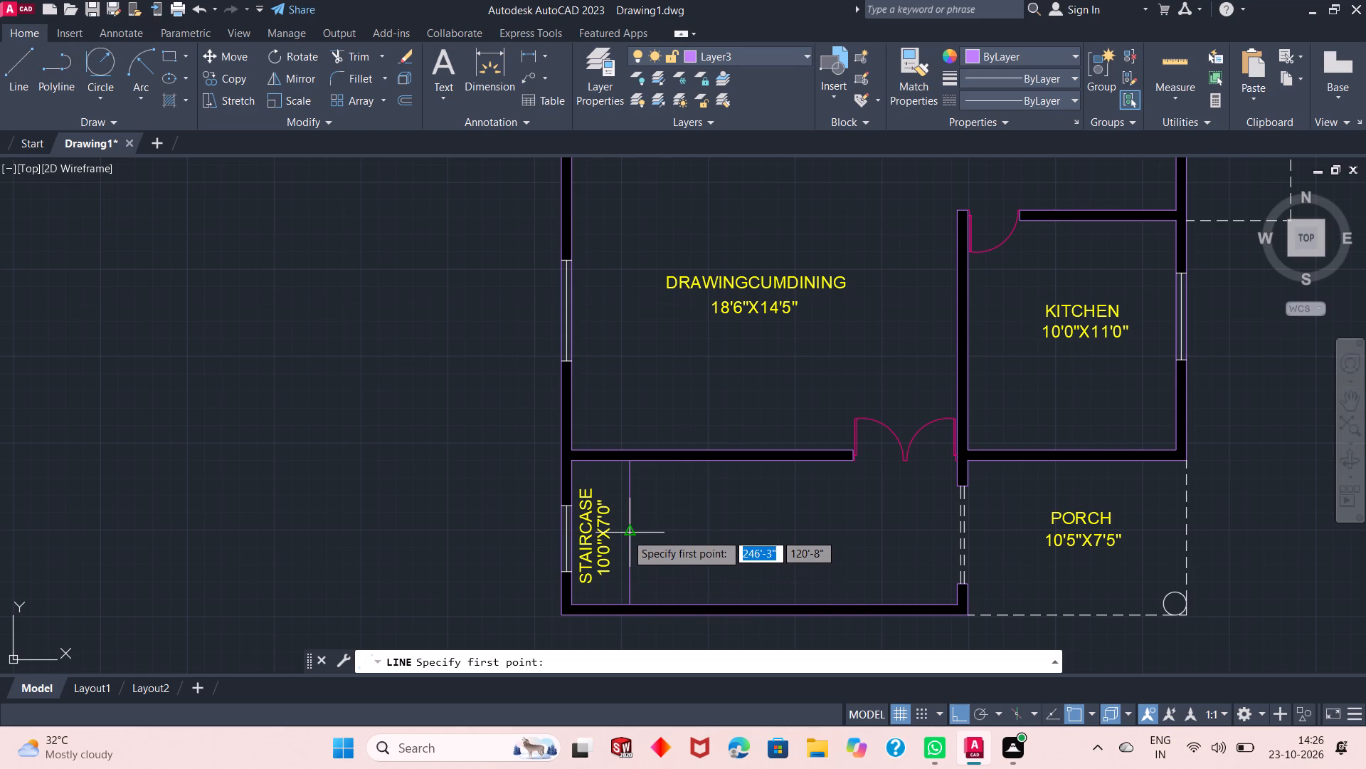
pyautogui.click(626, 533)
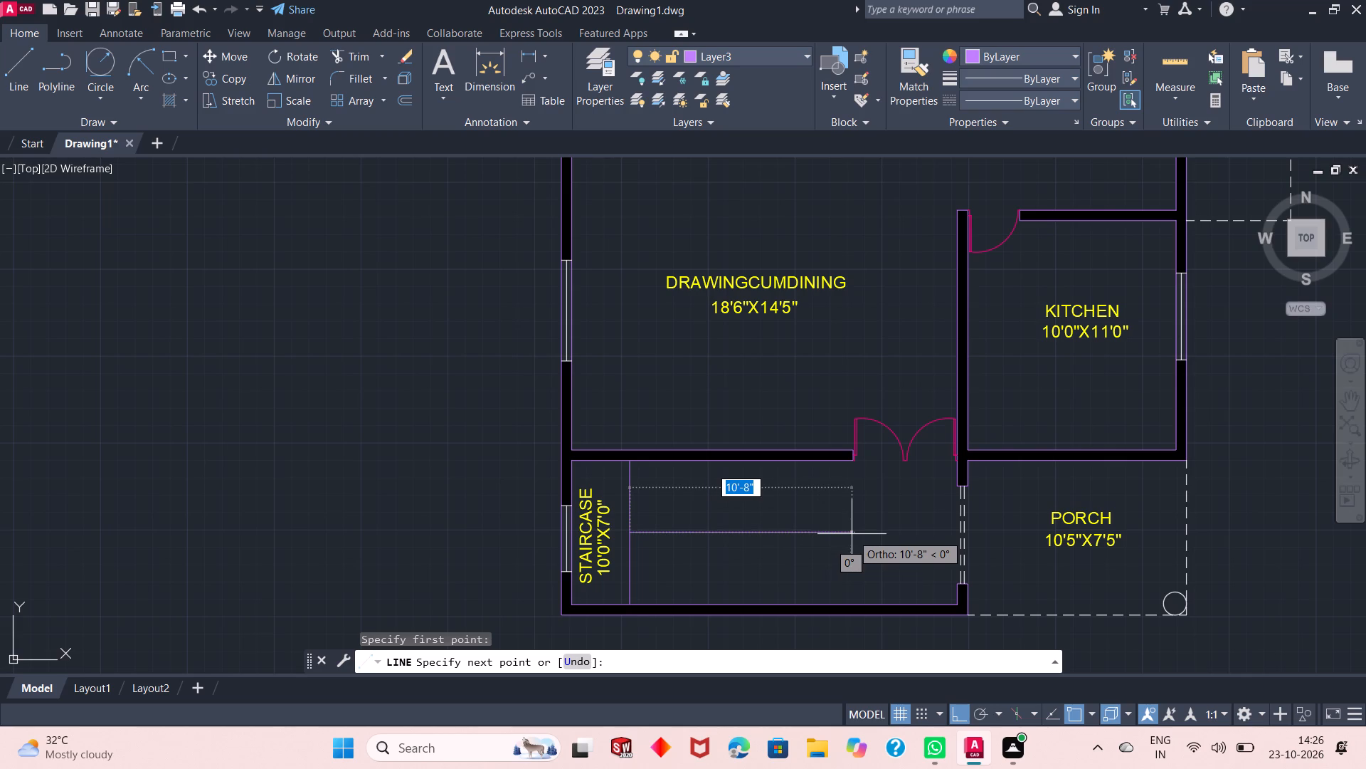
pyautogui.click(854, 533)
pyautogui.rightClick(854, 533)
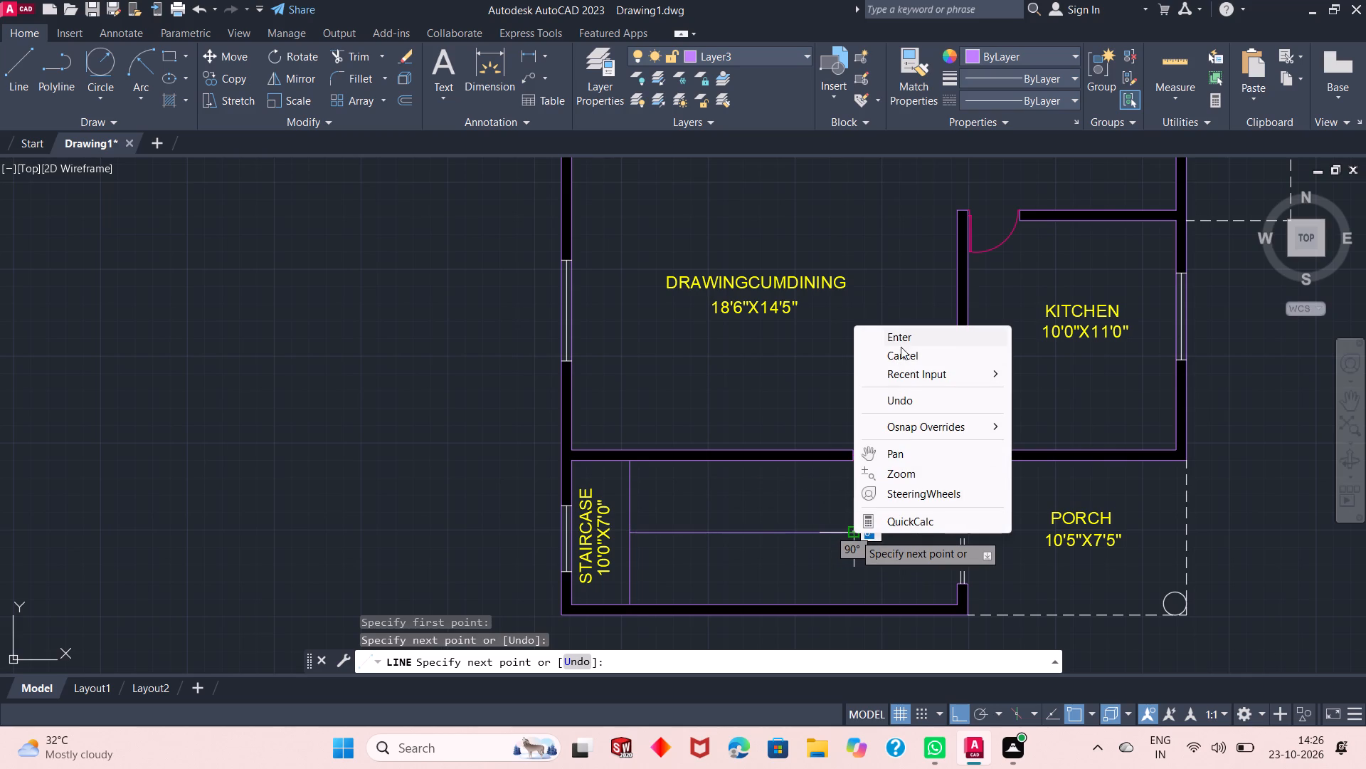
pyautogui.click(907, 331)
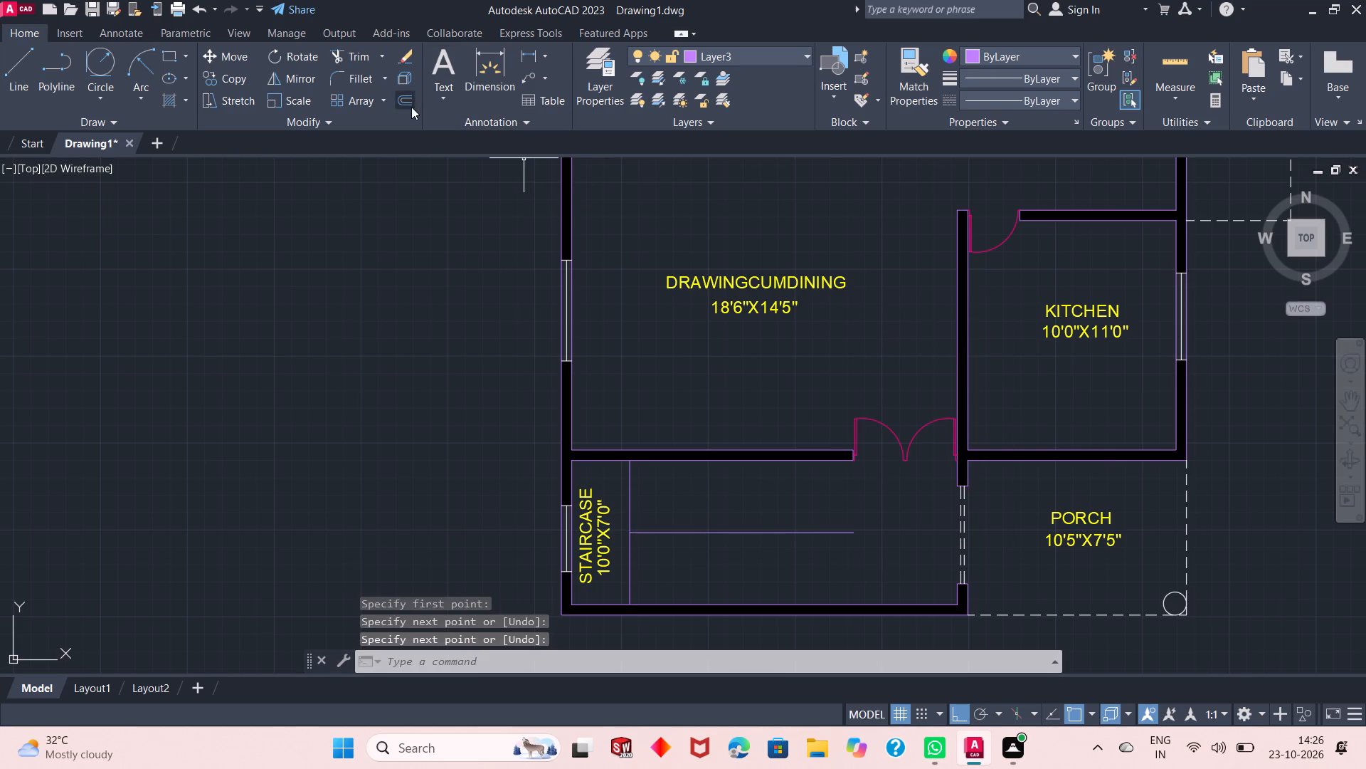
# Offset the staircase's horizontal centre line 4" to the north and 4" to the south.
pyautogui.click(407, 100)
pyautogui.rightClick(480, 252)
pyautogui.click(500, 261)
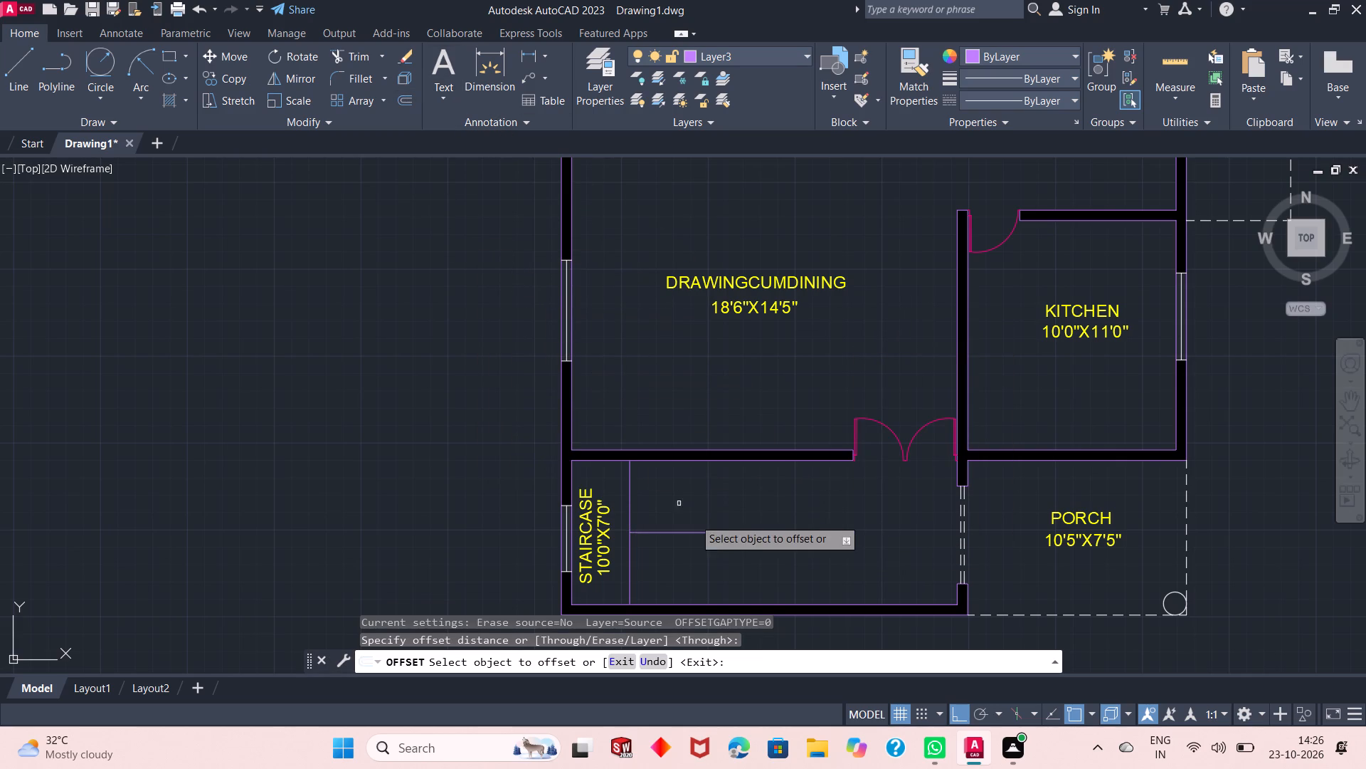
pyautogui.click(704, 533)
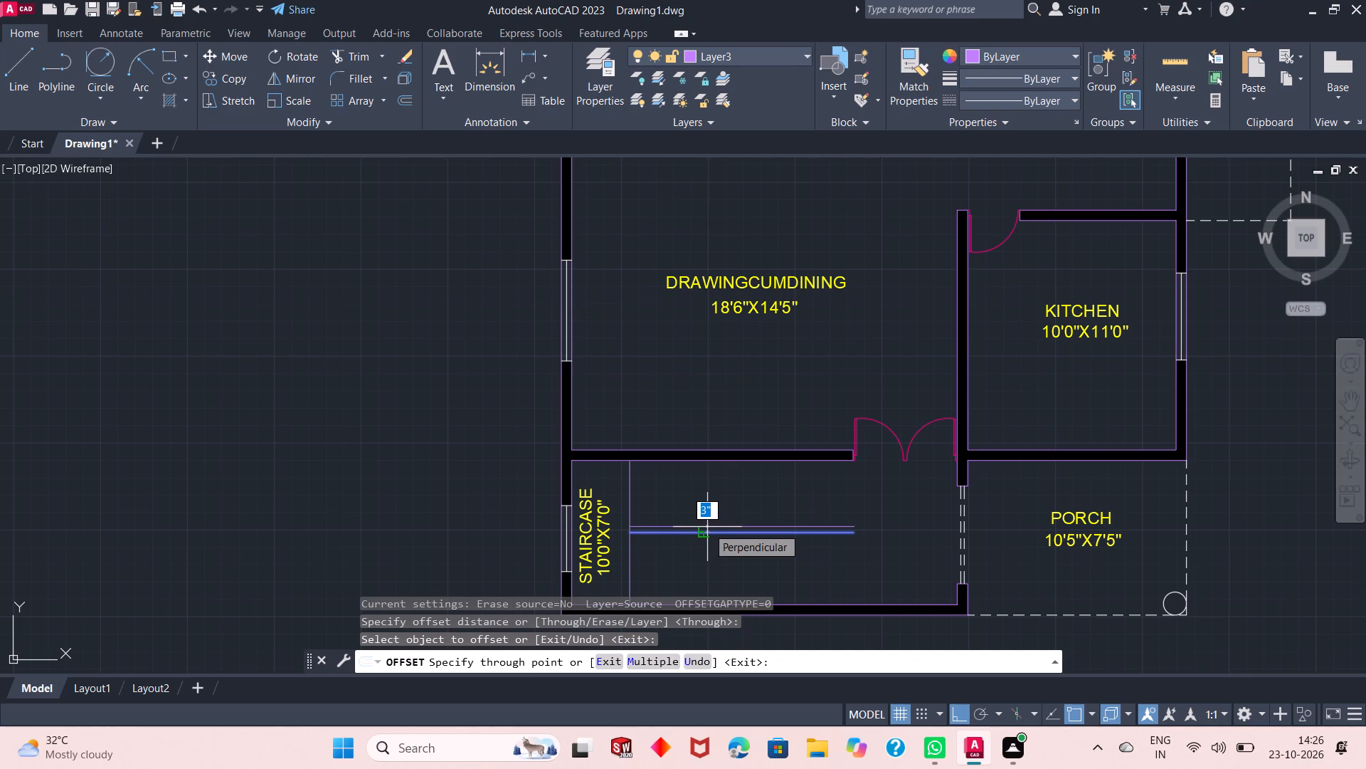
pyautogui.write('4"')
pyautogui.press('Return')
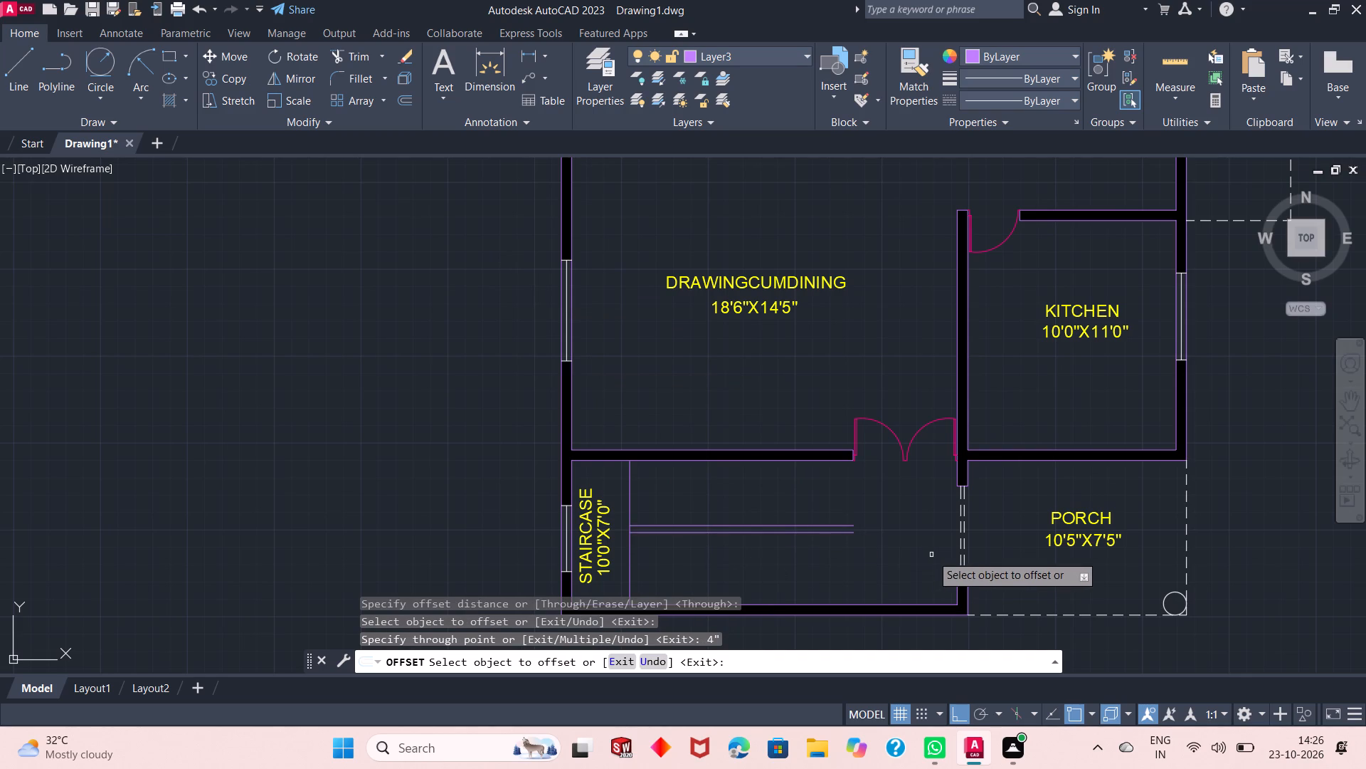
pyautogui.click(817, 532)
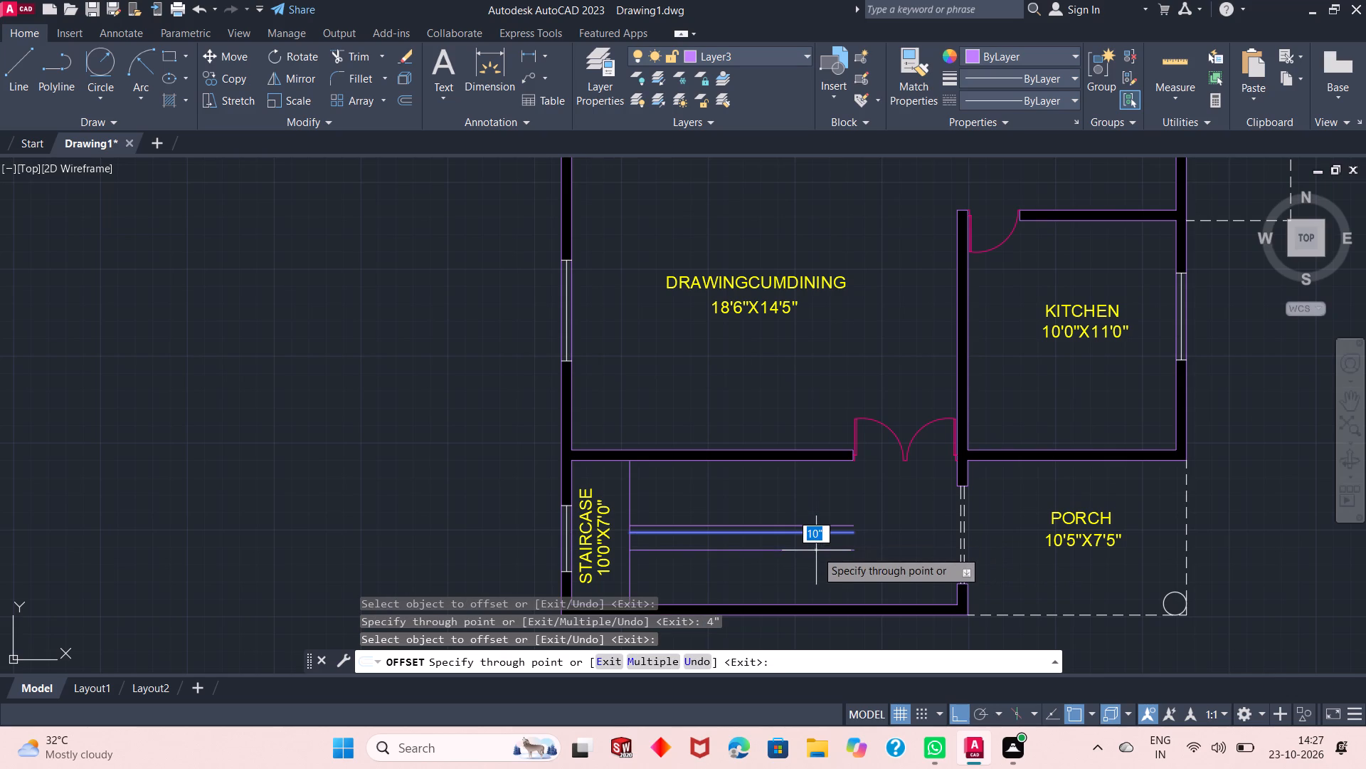
pyautogui.write('4"')
pyautogui.press('Return')
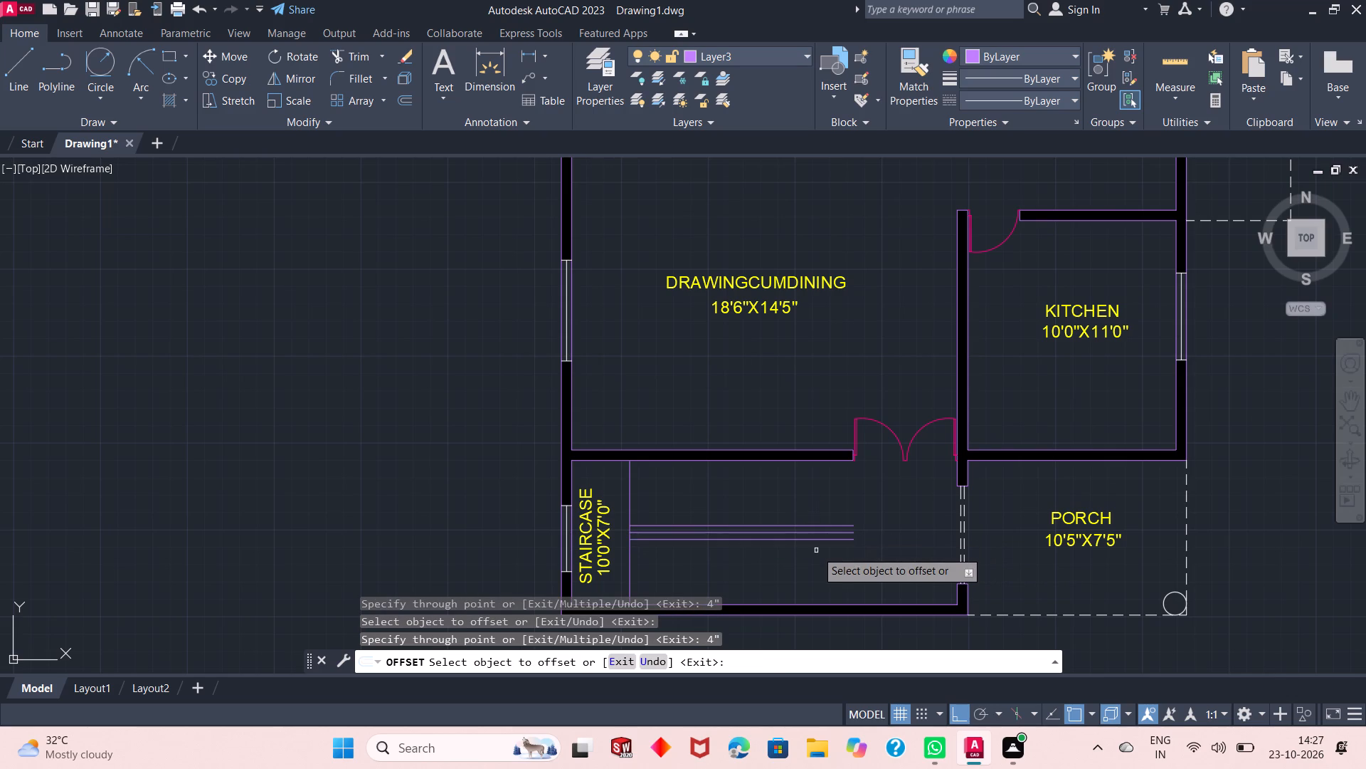
pyautogui.scroll(1, 787, 518)
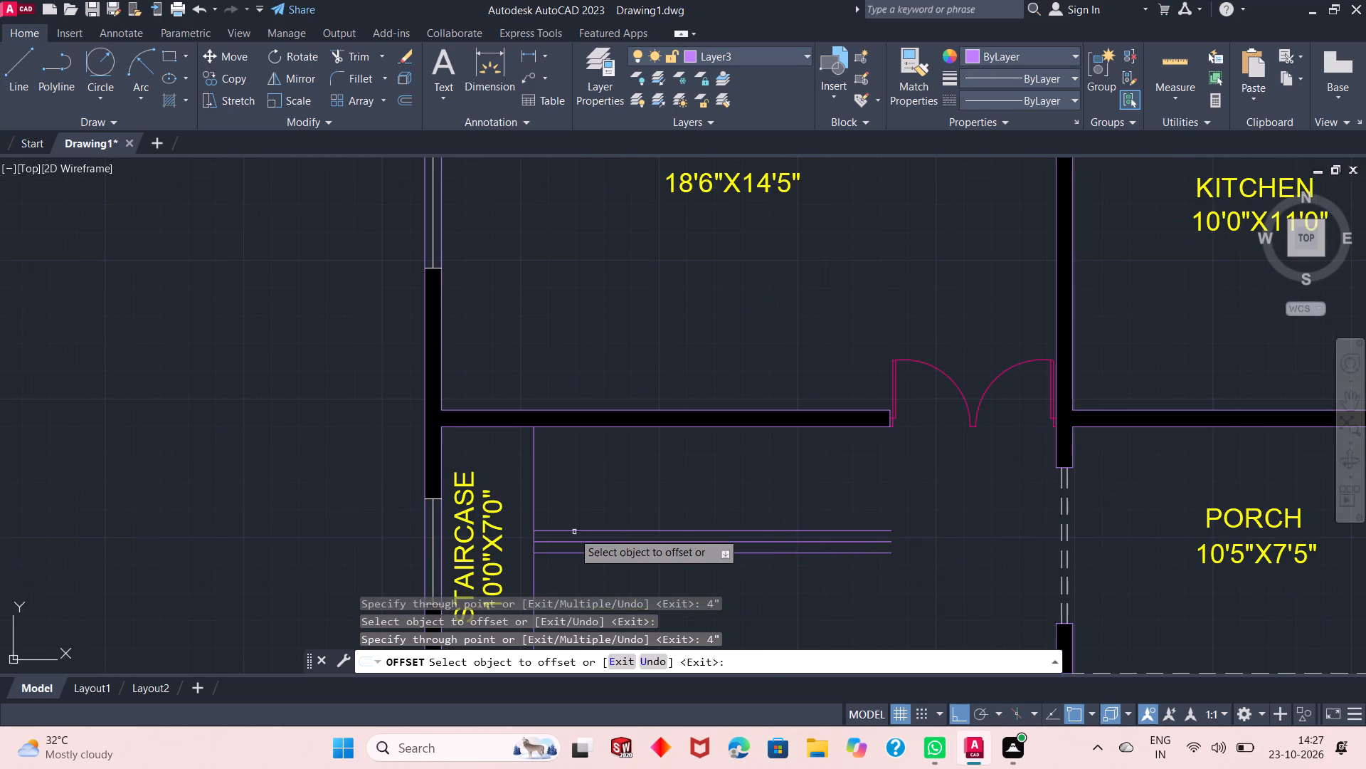
pyautogui.scroll(2, 603, 568)
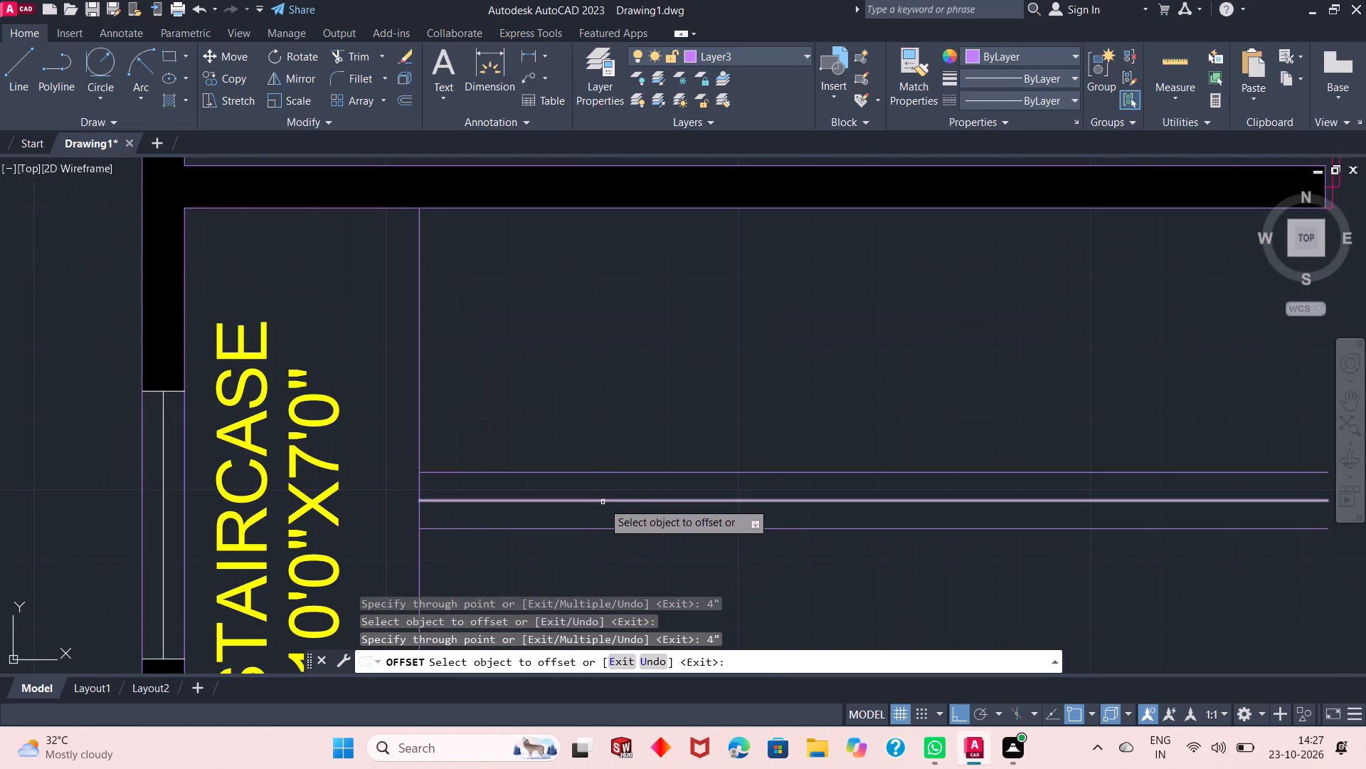
pyautogui.click(603, 502)
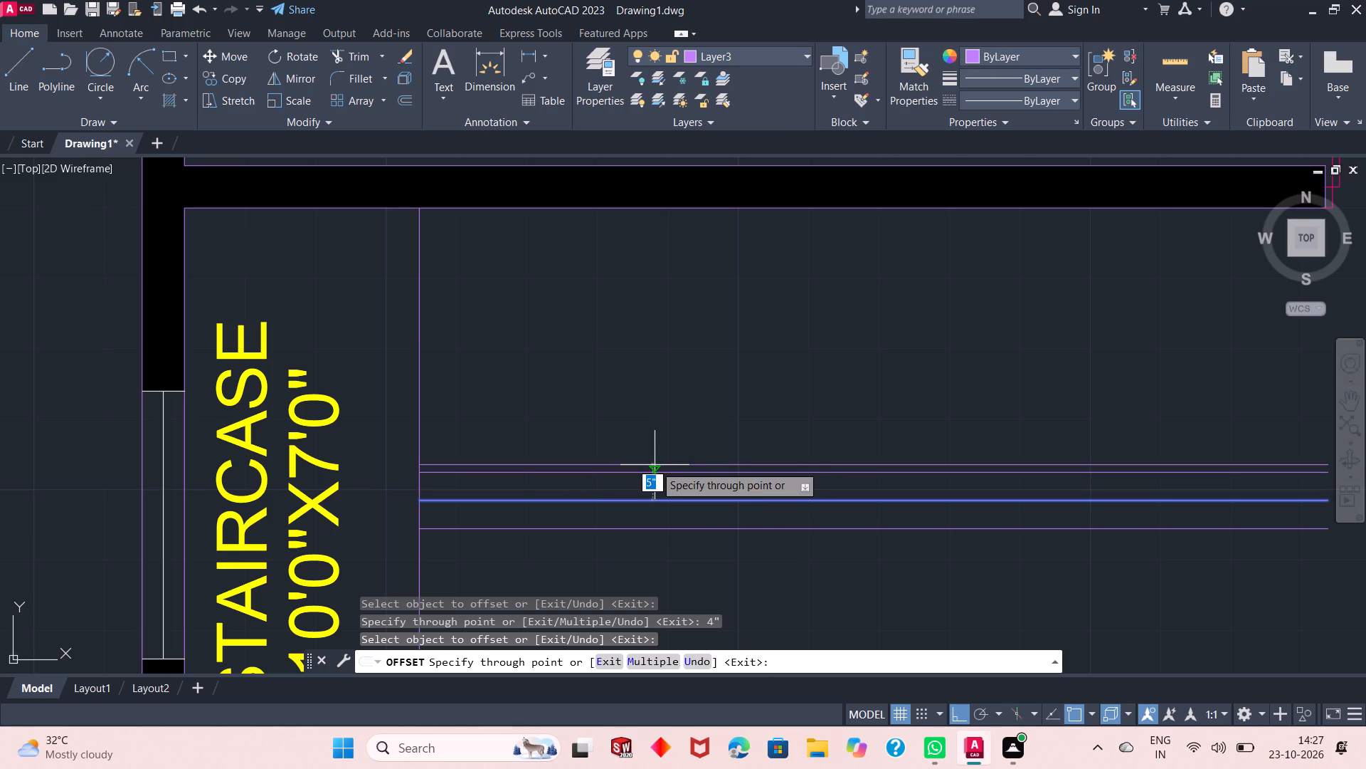
pyautogui.press('Escape')
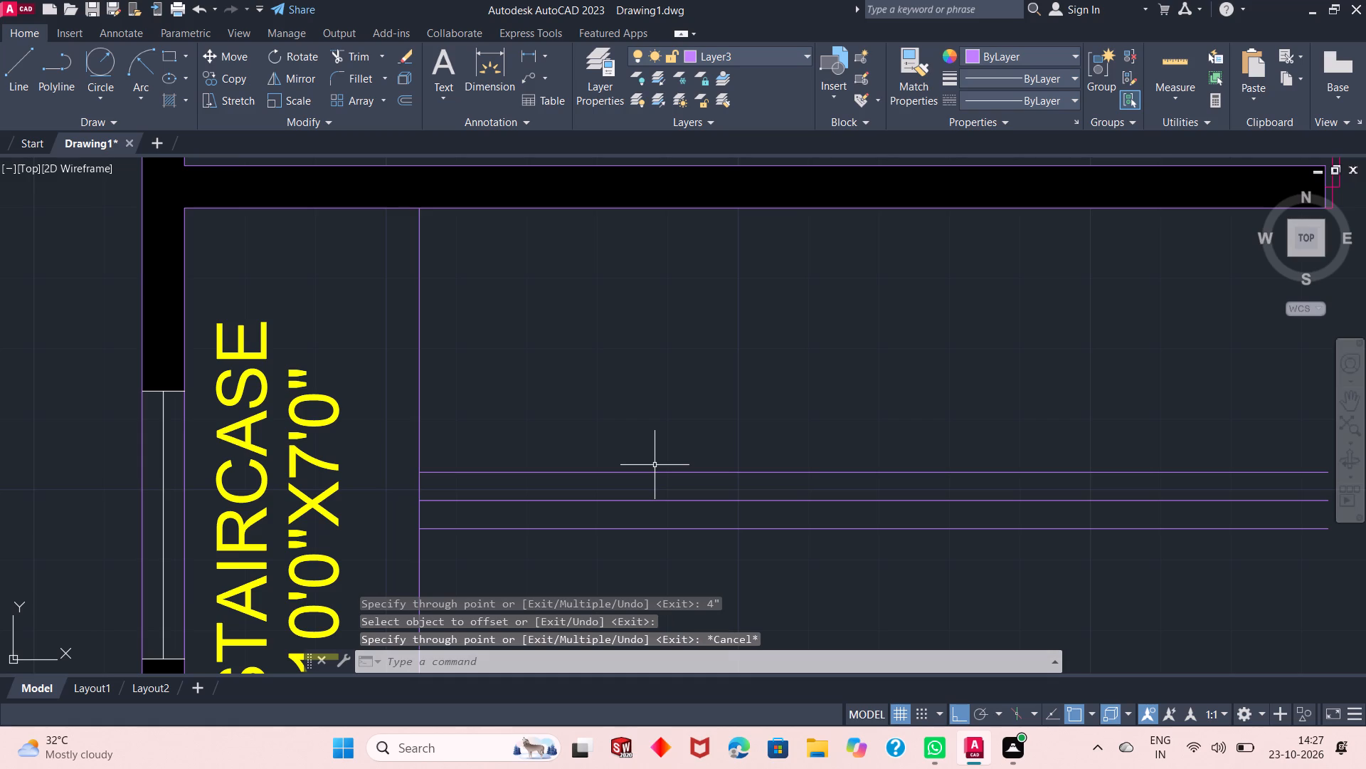
# Undo the 4" offsets of the staircase's horizontal centre line.
pyautogui.hotkey('ctrl', 'z')
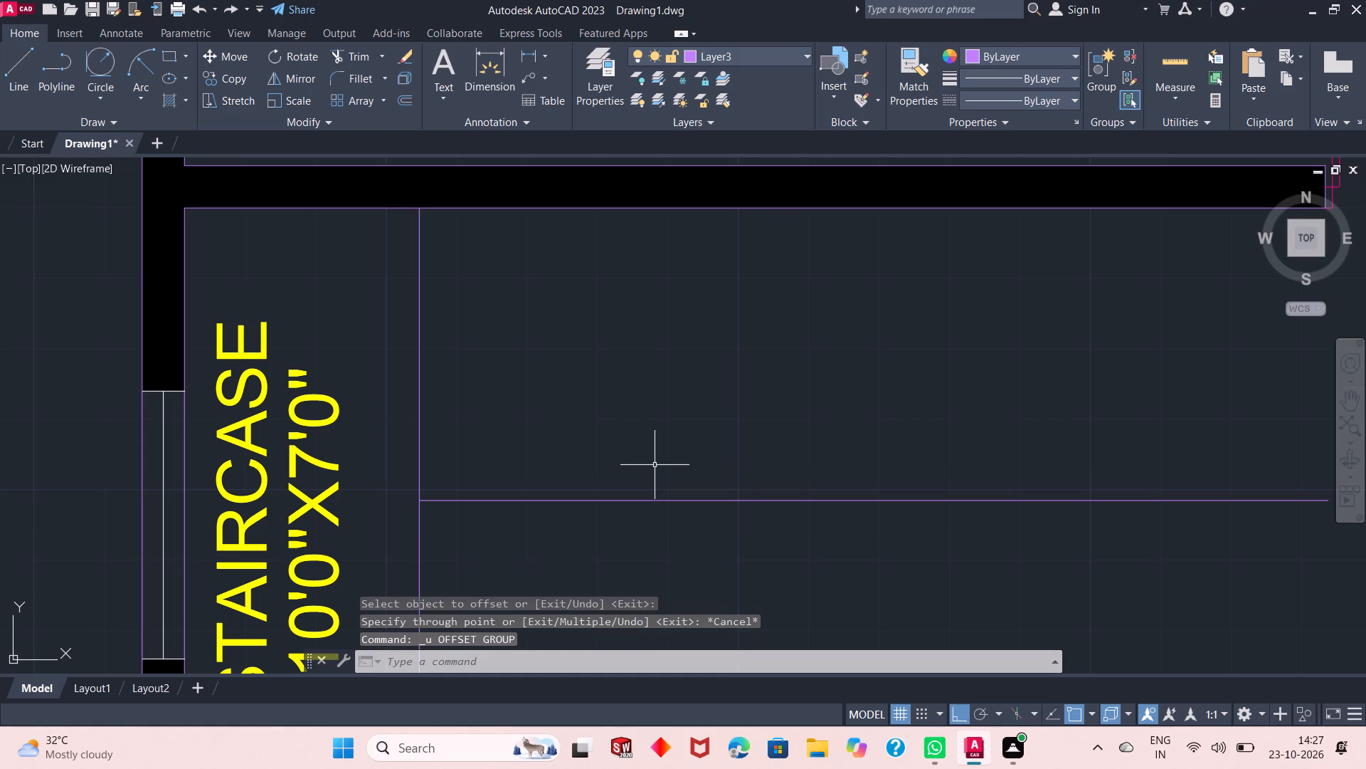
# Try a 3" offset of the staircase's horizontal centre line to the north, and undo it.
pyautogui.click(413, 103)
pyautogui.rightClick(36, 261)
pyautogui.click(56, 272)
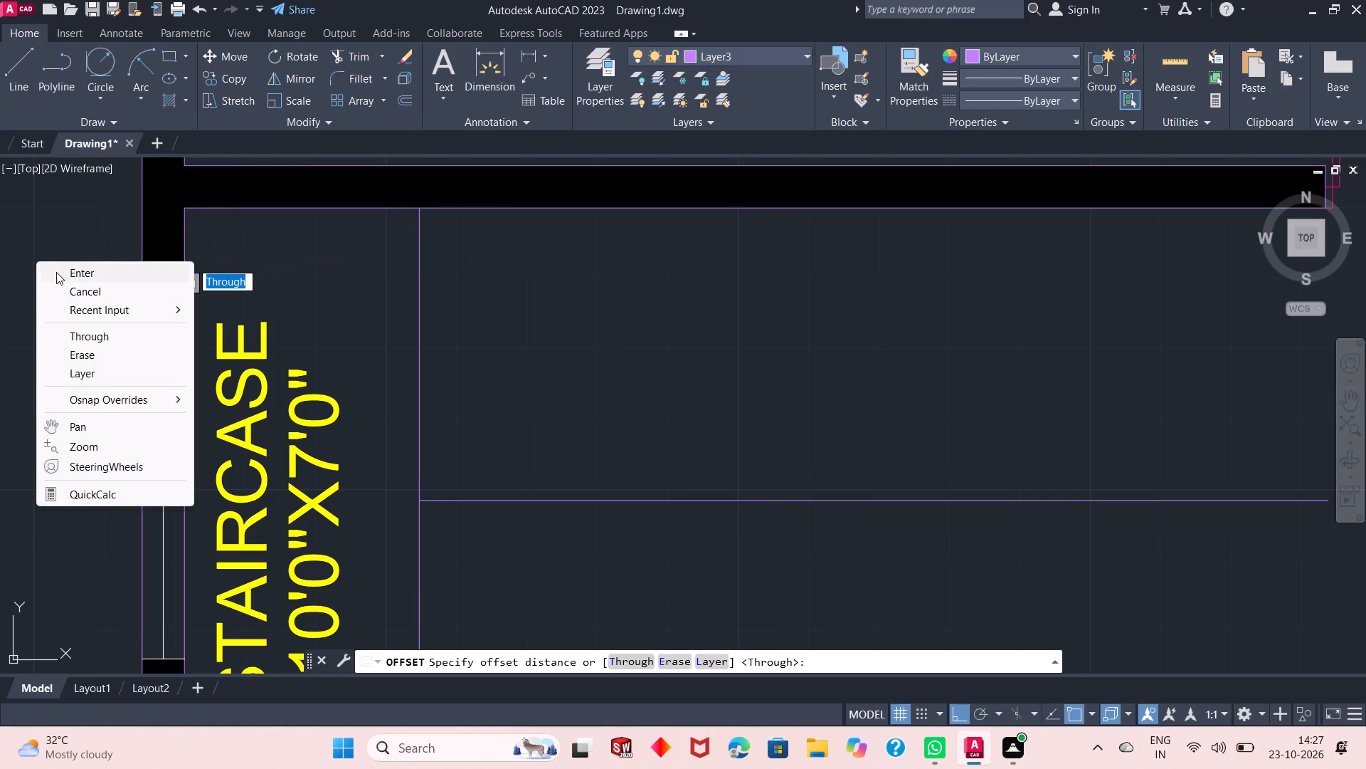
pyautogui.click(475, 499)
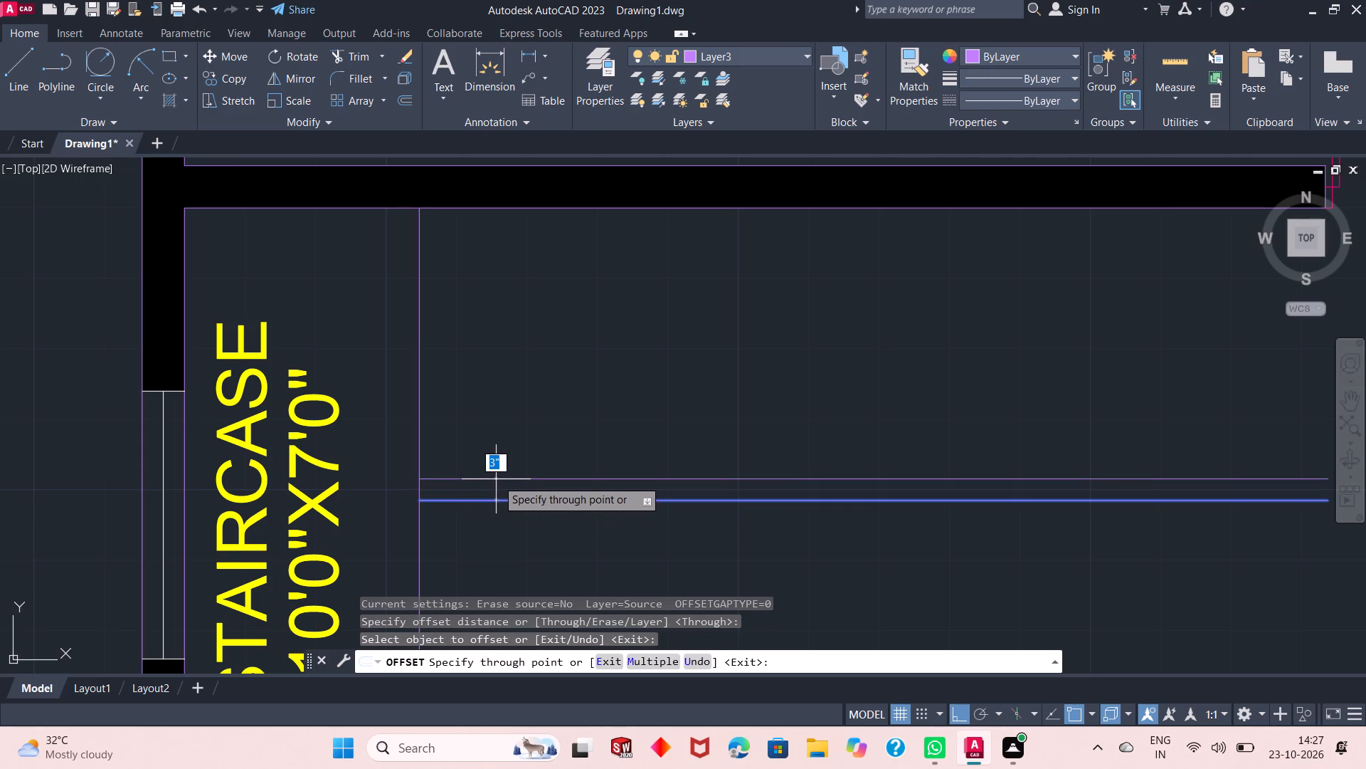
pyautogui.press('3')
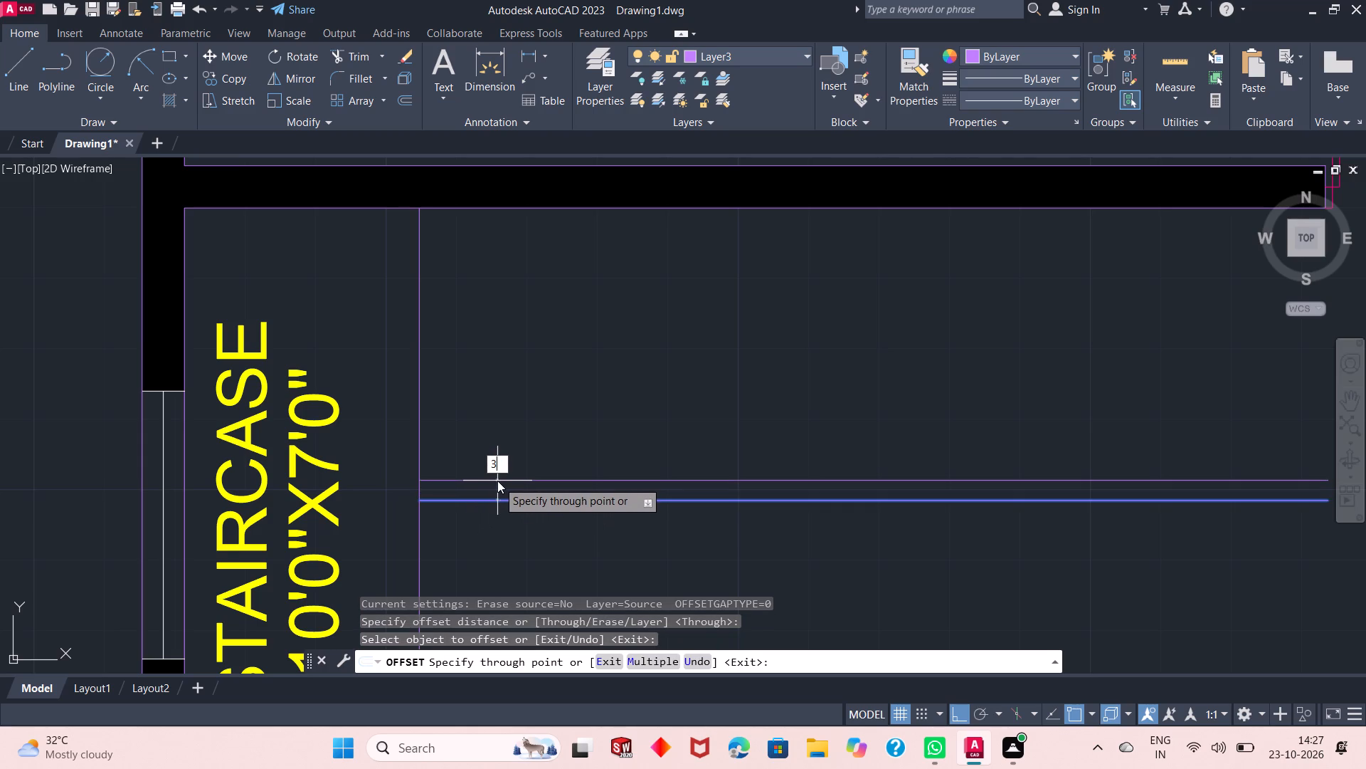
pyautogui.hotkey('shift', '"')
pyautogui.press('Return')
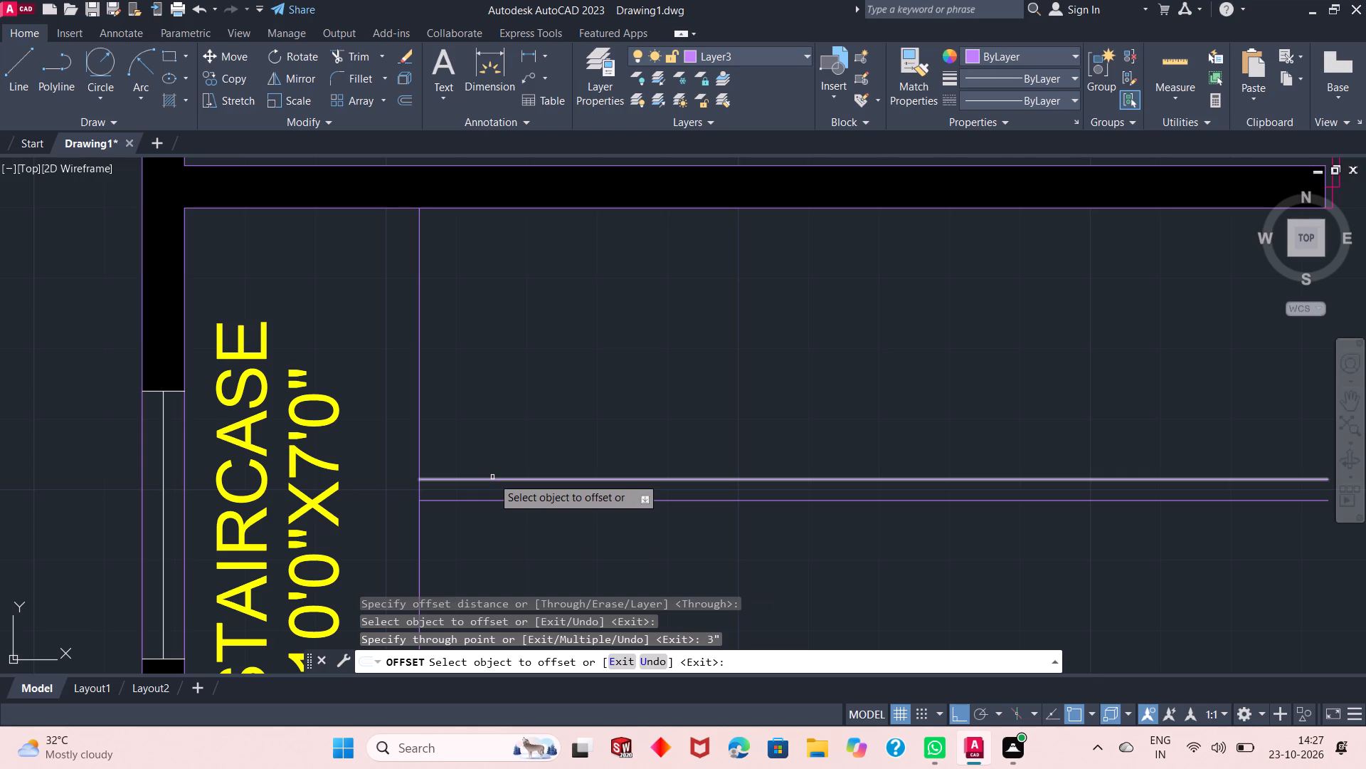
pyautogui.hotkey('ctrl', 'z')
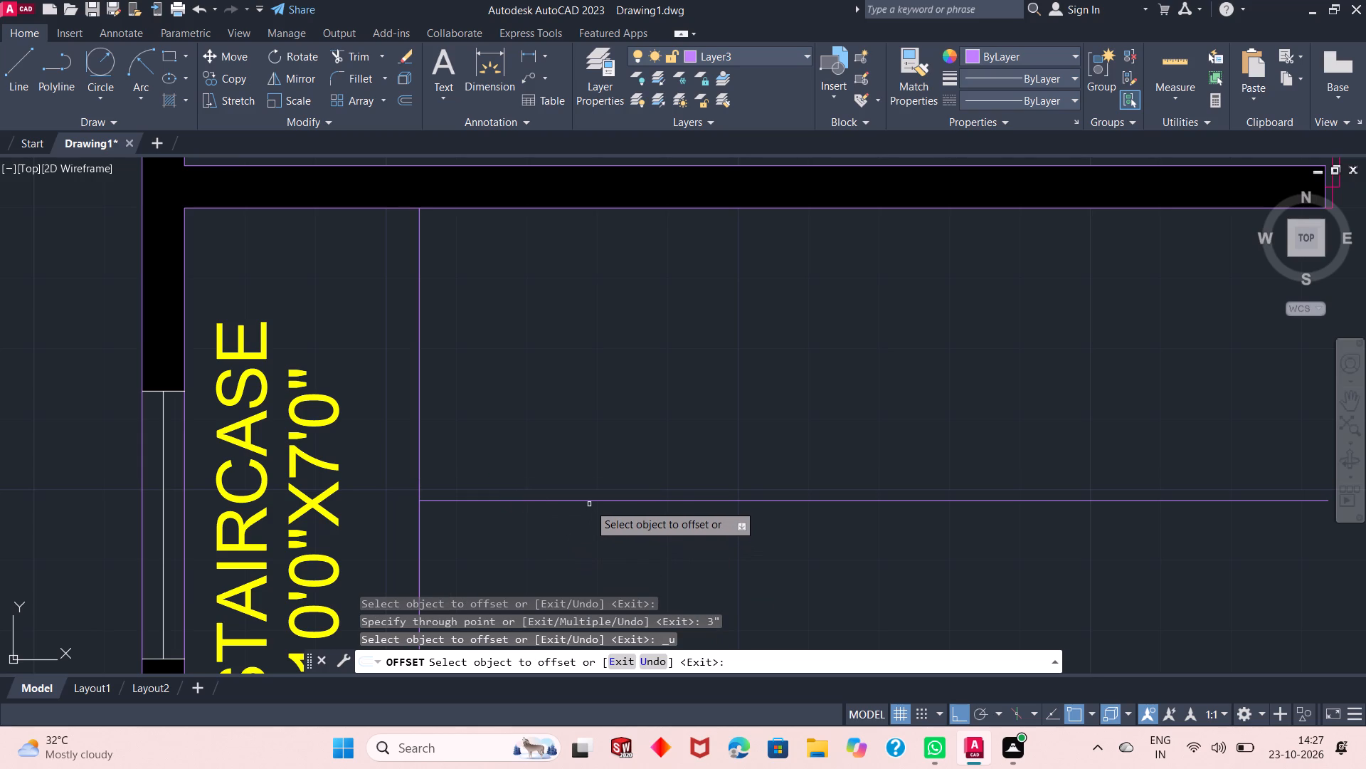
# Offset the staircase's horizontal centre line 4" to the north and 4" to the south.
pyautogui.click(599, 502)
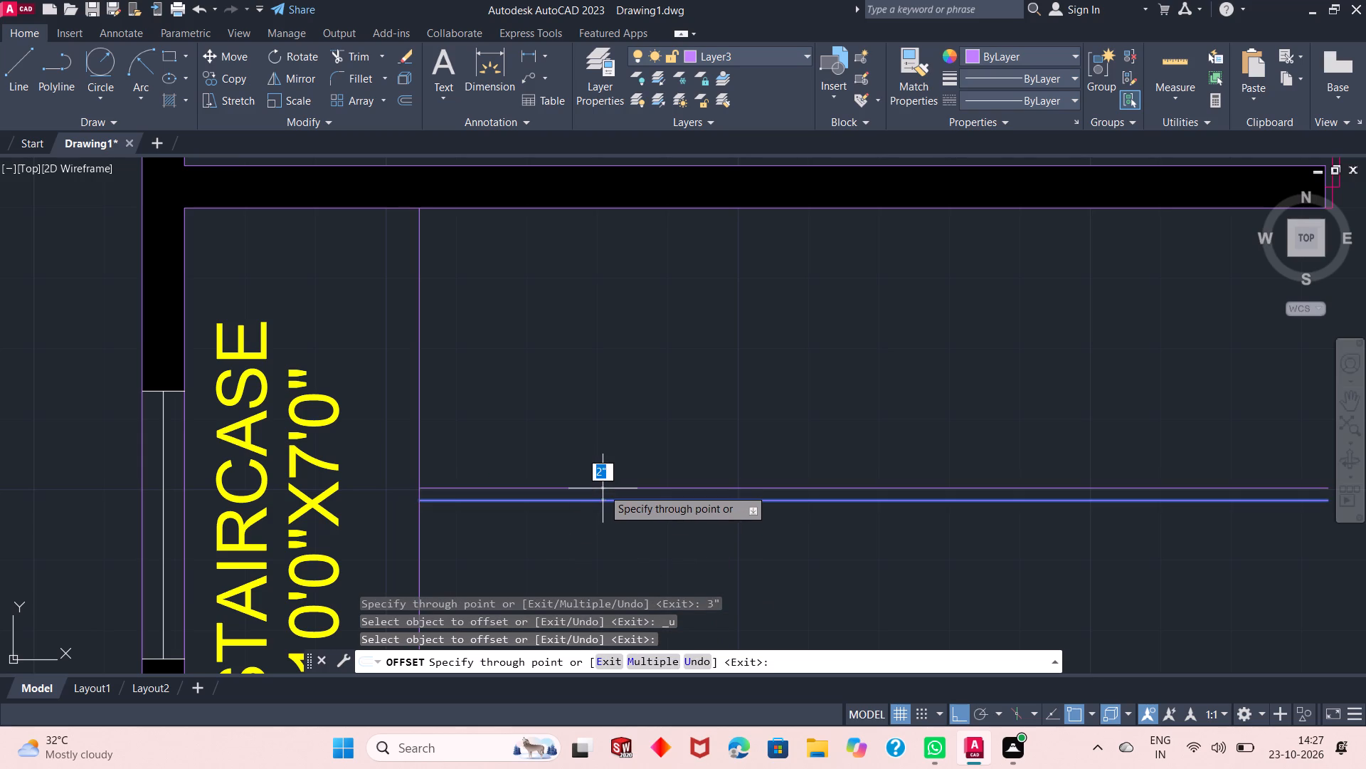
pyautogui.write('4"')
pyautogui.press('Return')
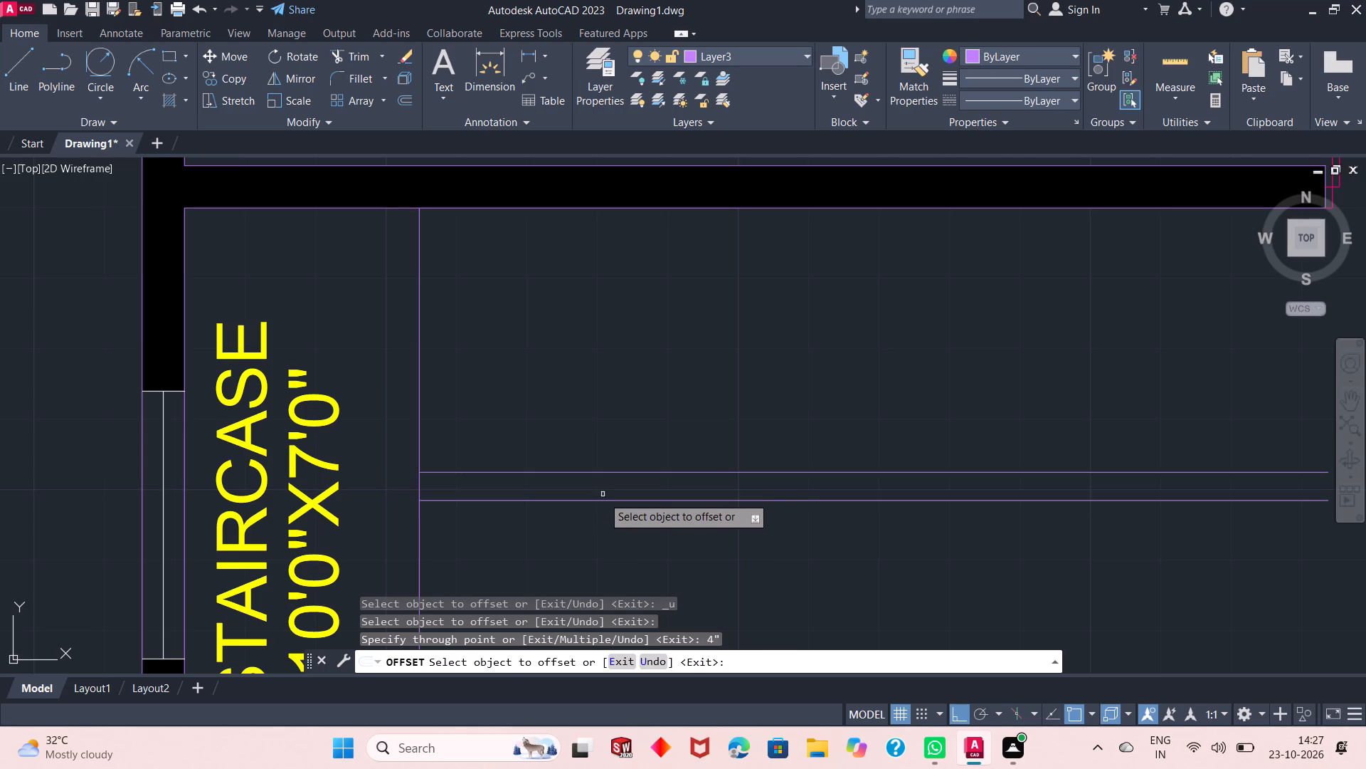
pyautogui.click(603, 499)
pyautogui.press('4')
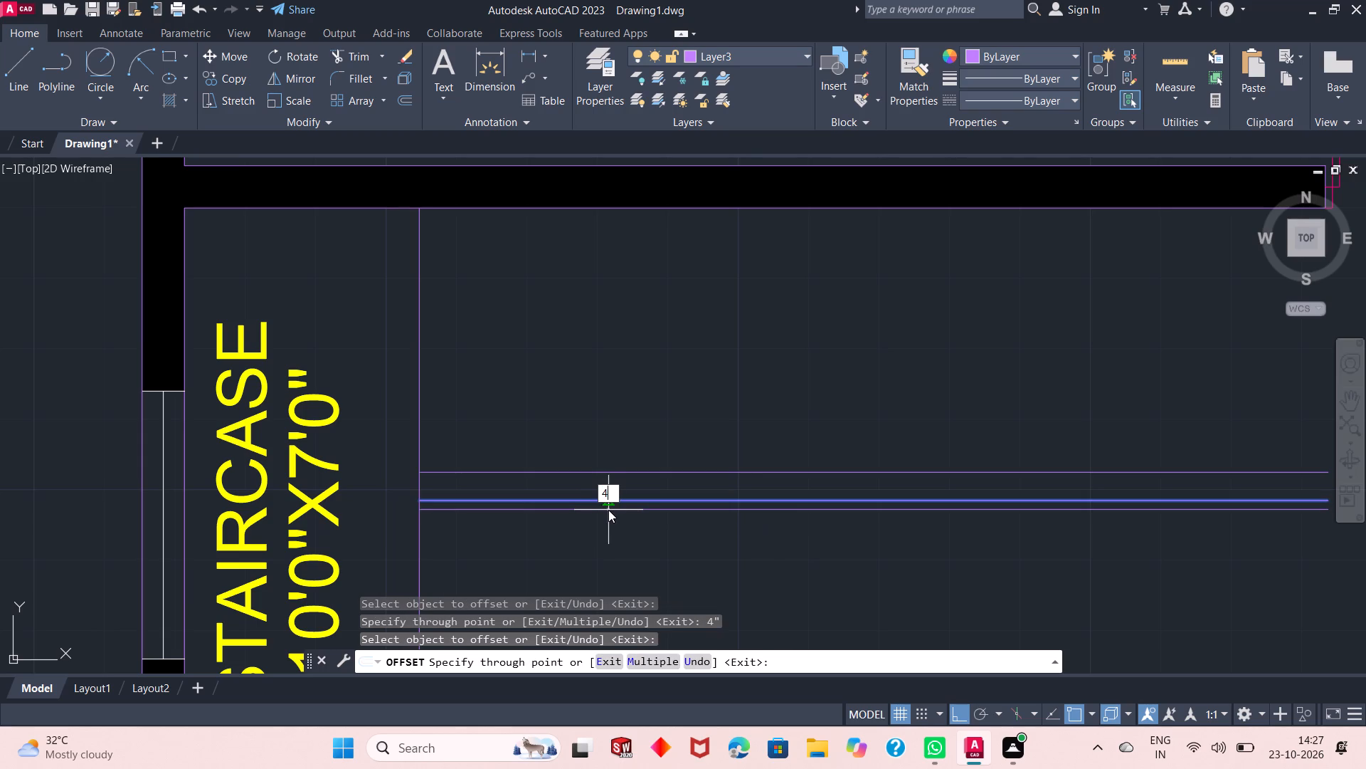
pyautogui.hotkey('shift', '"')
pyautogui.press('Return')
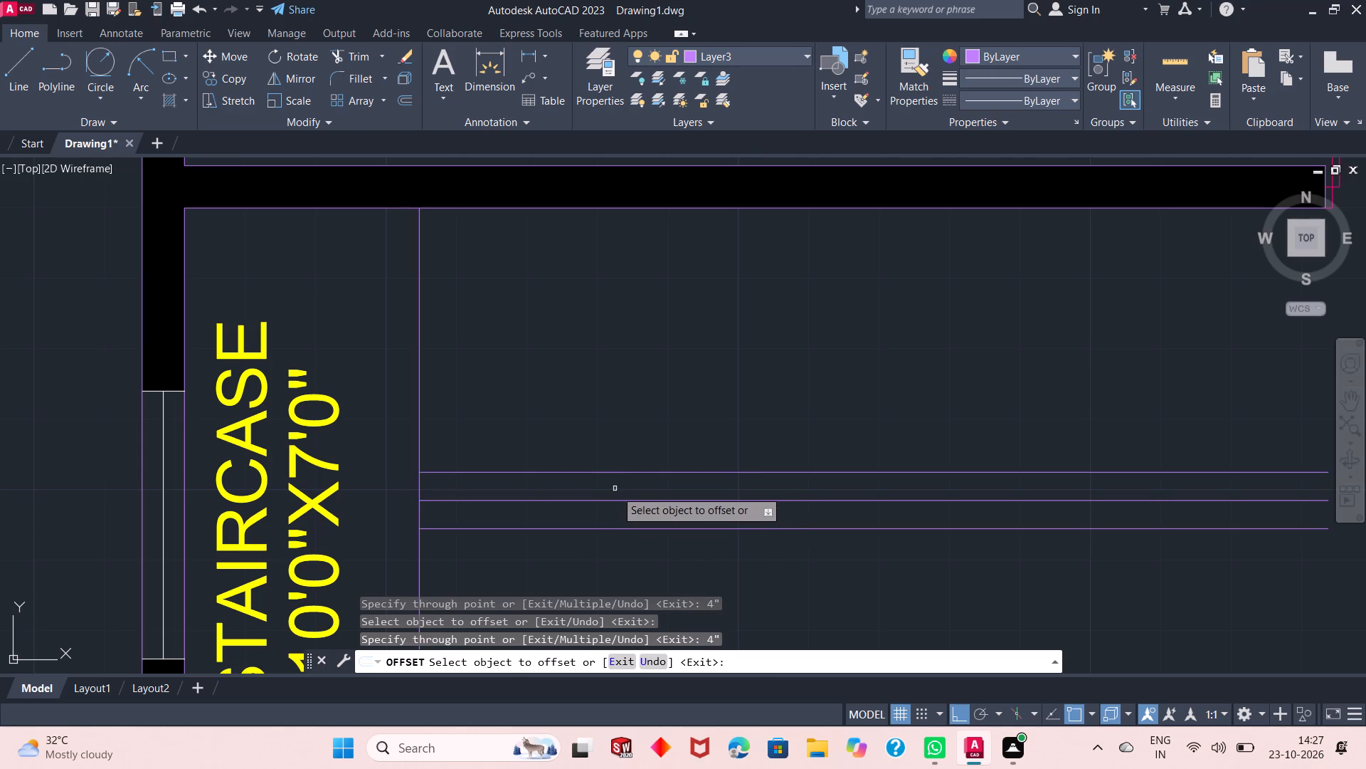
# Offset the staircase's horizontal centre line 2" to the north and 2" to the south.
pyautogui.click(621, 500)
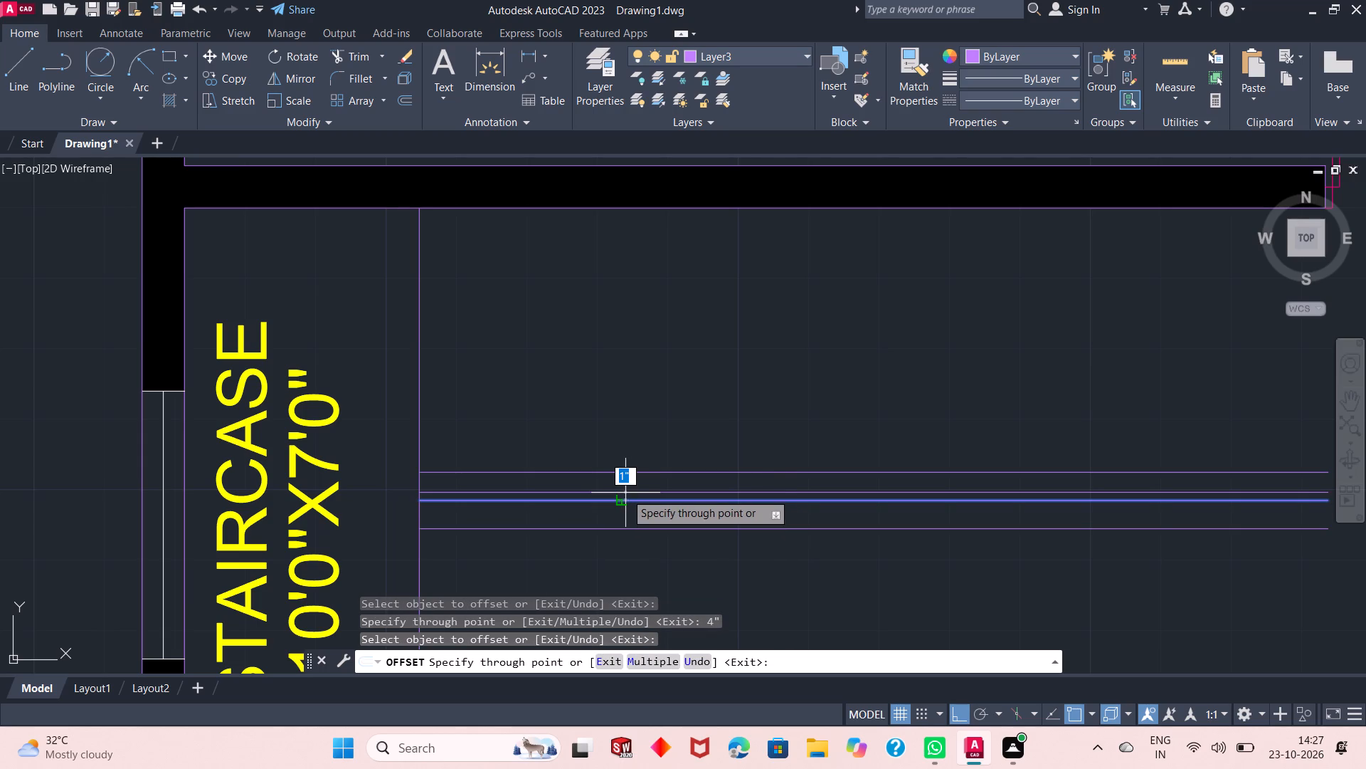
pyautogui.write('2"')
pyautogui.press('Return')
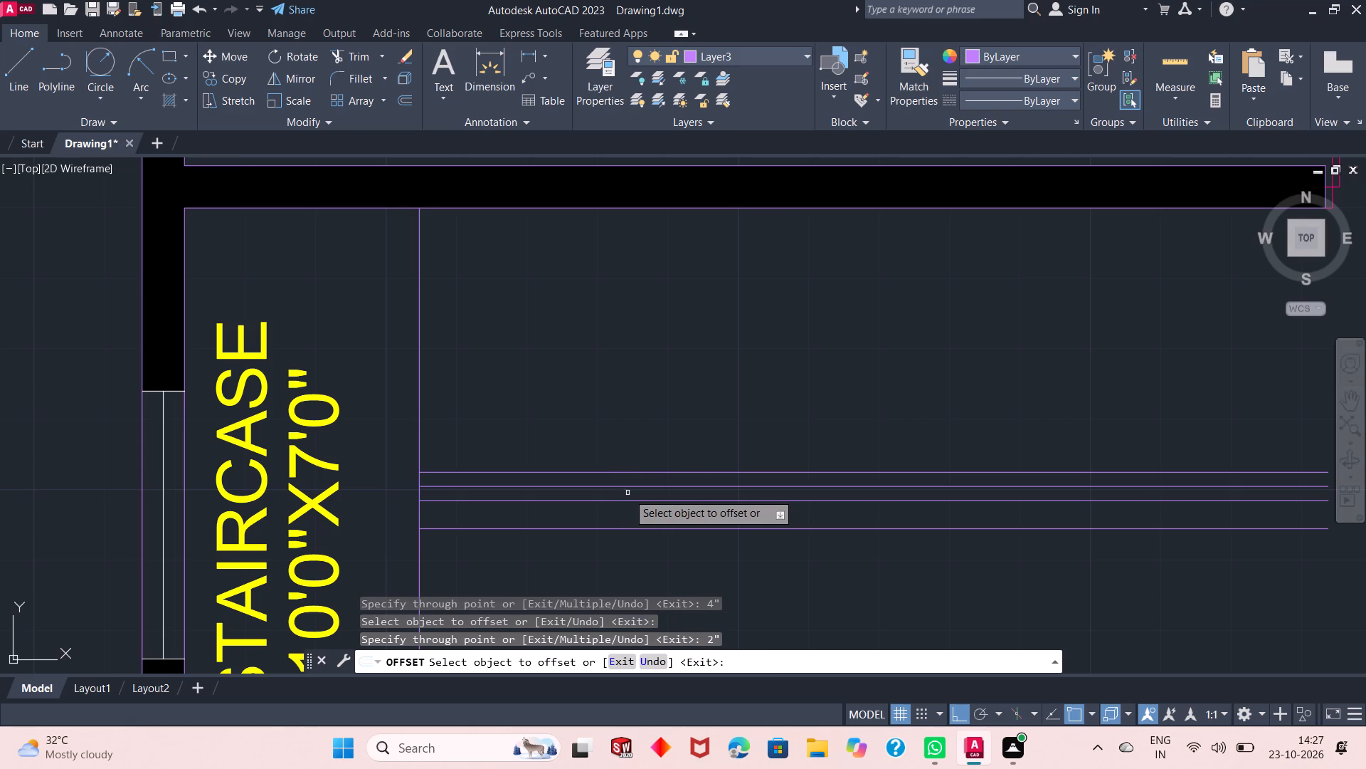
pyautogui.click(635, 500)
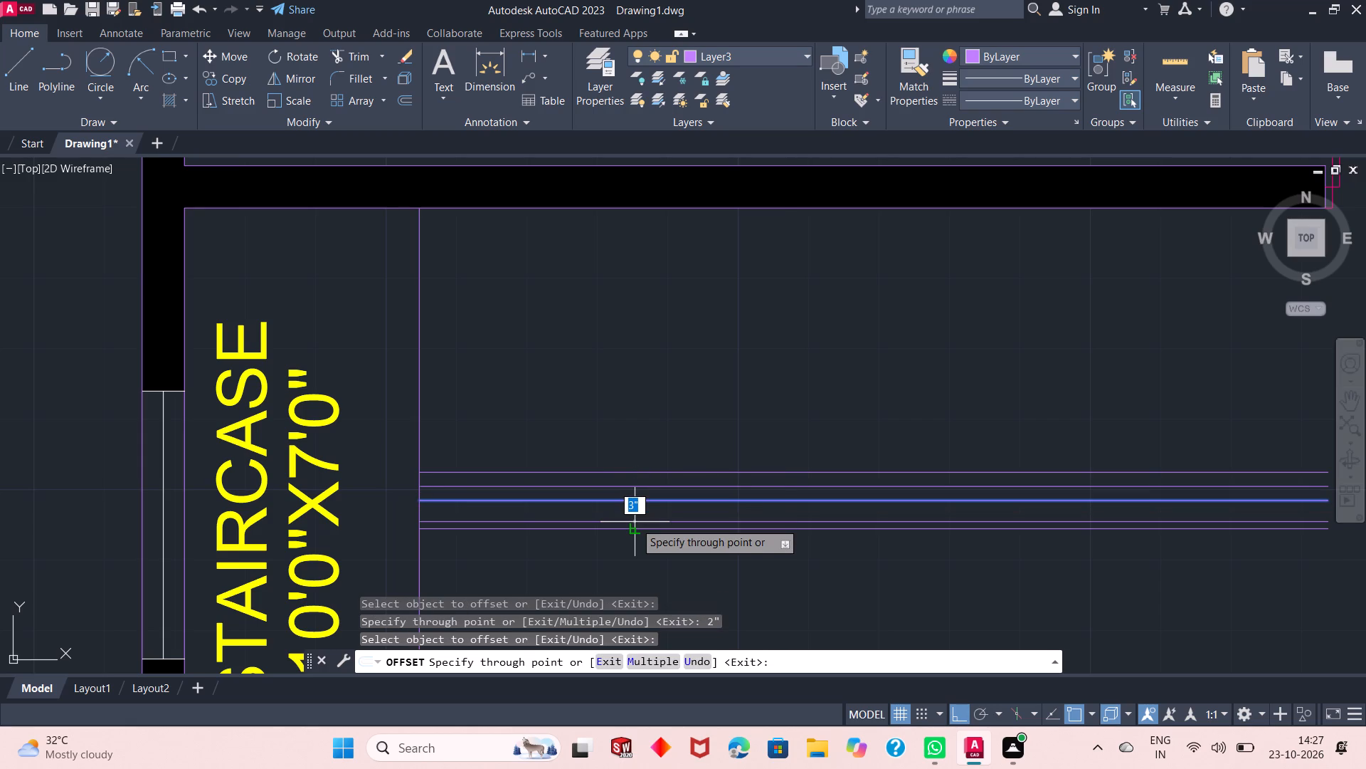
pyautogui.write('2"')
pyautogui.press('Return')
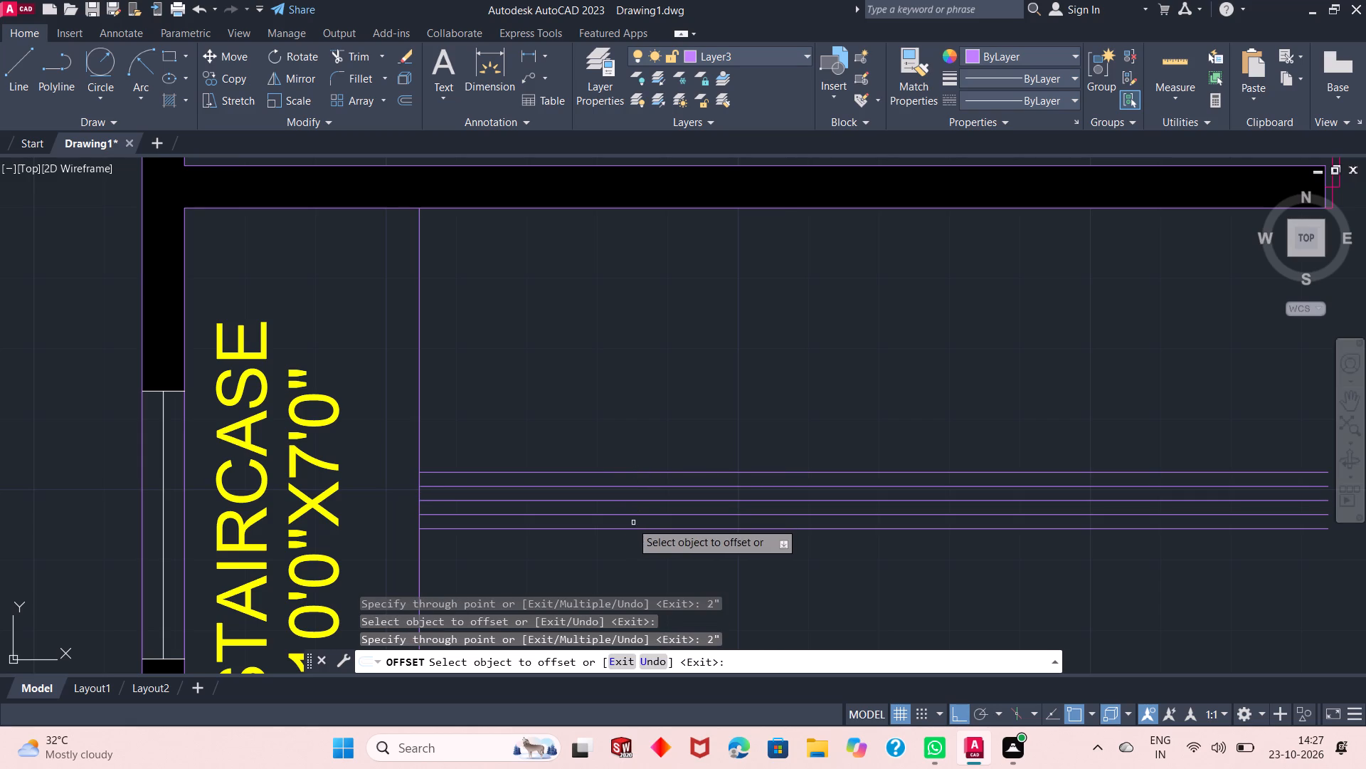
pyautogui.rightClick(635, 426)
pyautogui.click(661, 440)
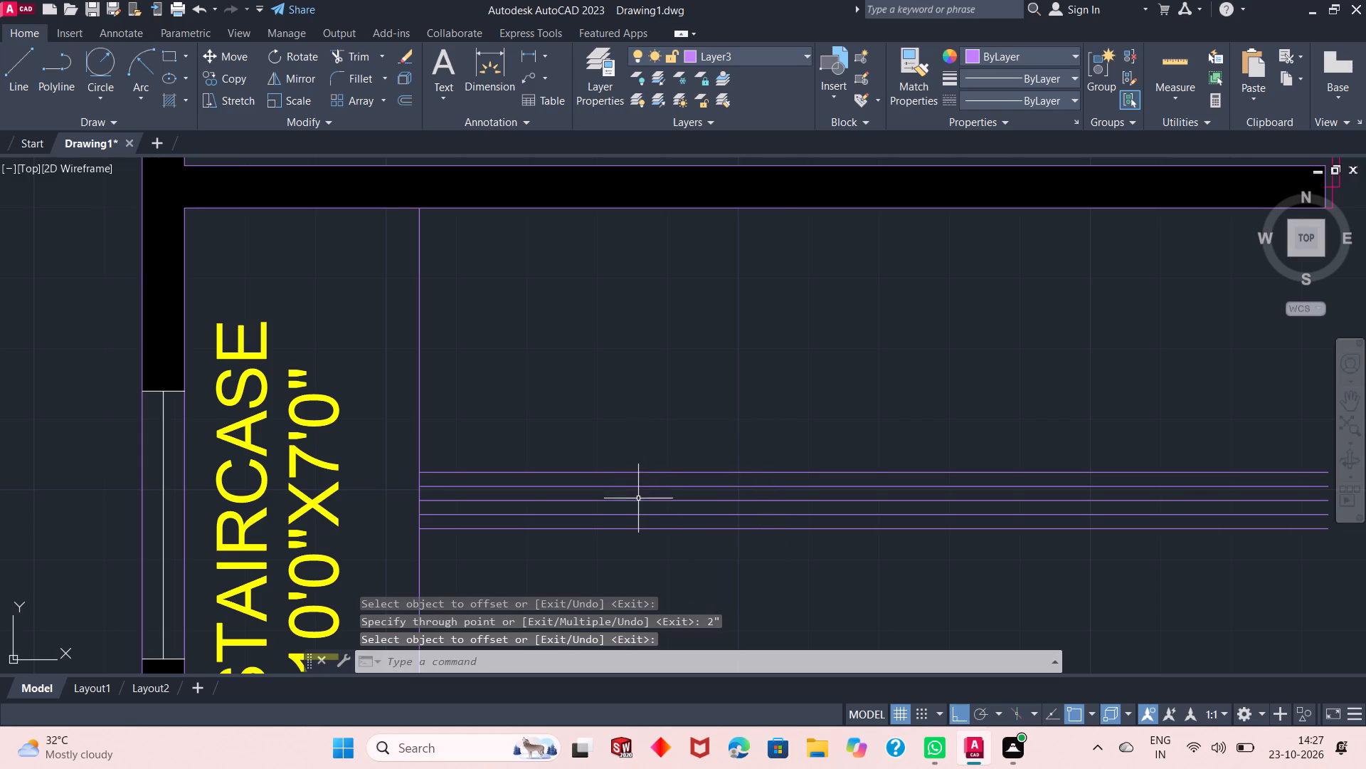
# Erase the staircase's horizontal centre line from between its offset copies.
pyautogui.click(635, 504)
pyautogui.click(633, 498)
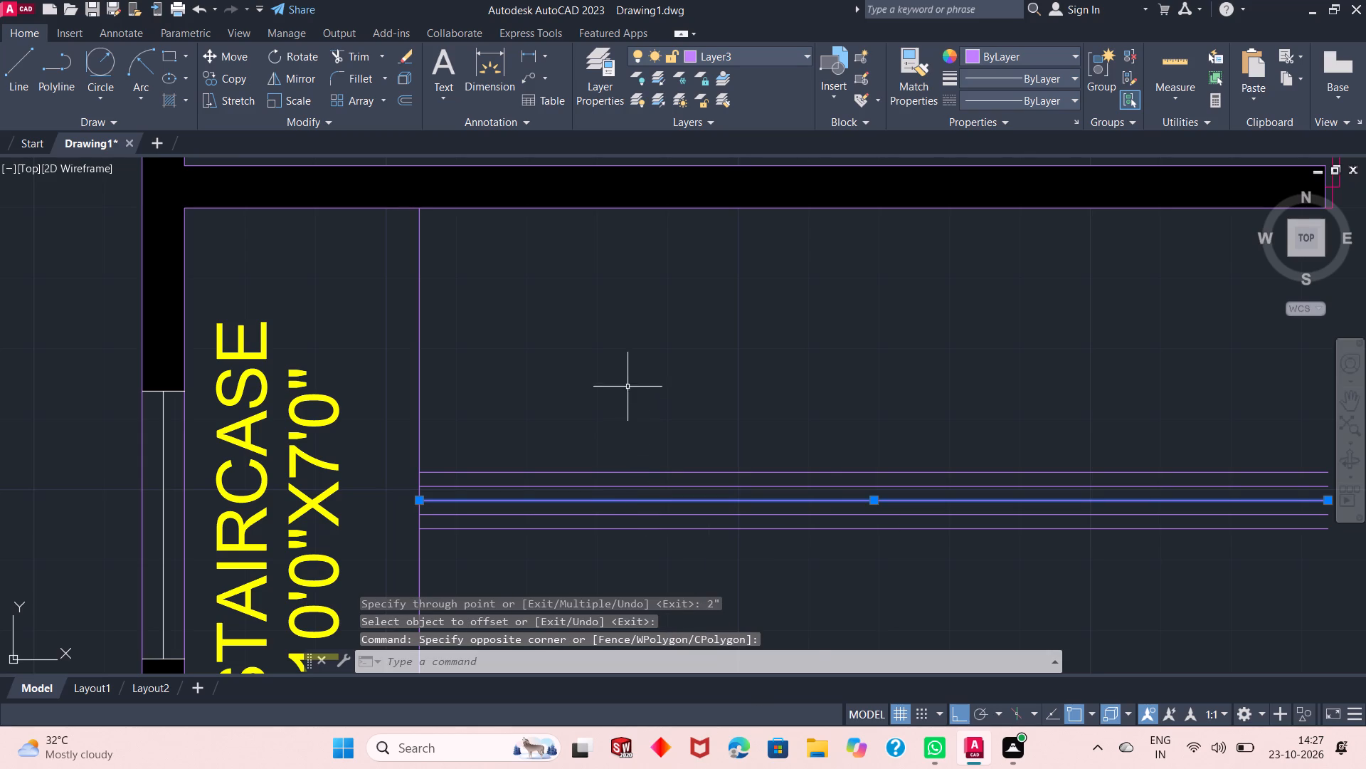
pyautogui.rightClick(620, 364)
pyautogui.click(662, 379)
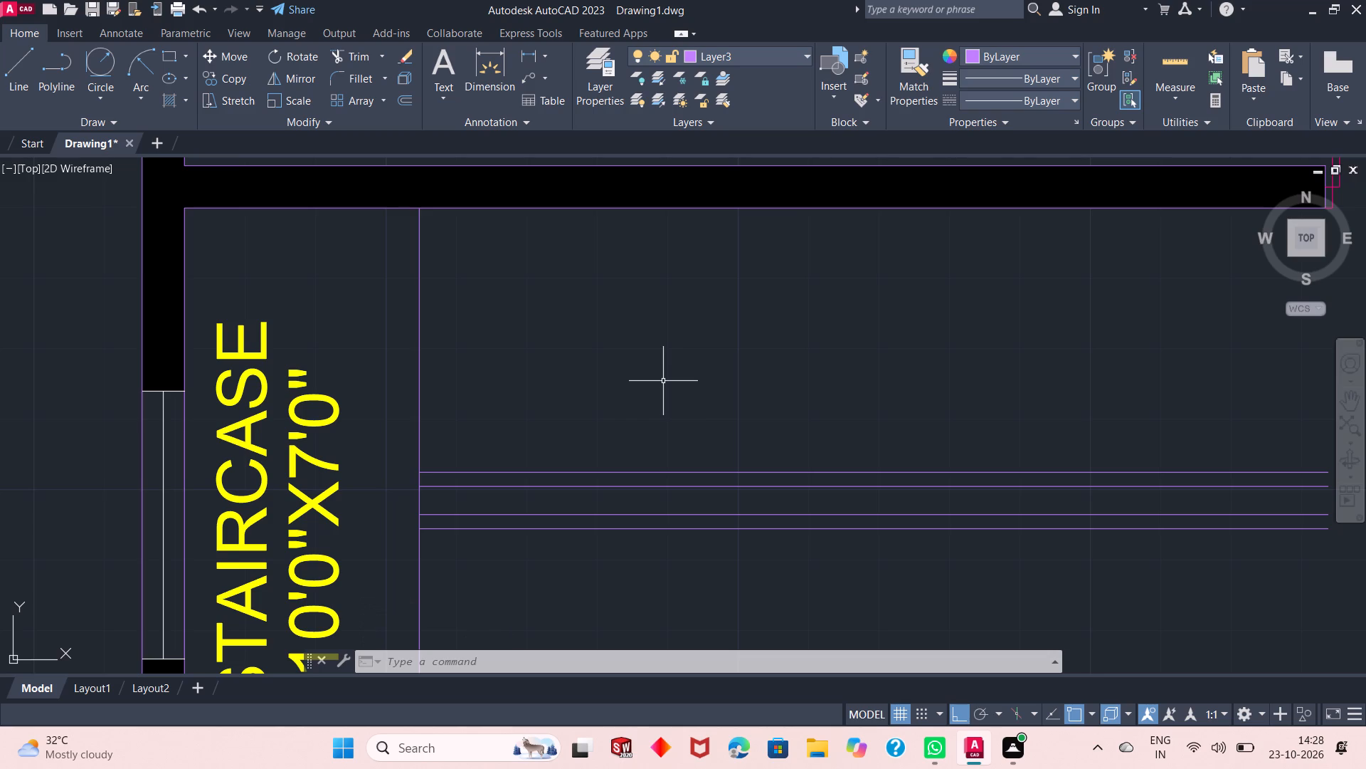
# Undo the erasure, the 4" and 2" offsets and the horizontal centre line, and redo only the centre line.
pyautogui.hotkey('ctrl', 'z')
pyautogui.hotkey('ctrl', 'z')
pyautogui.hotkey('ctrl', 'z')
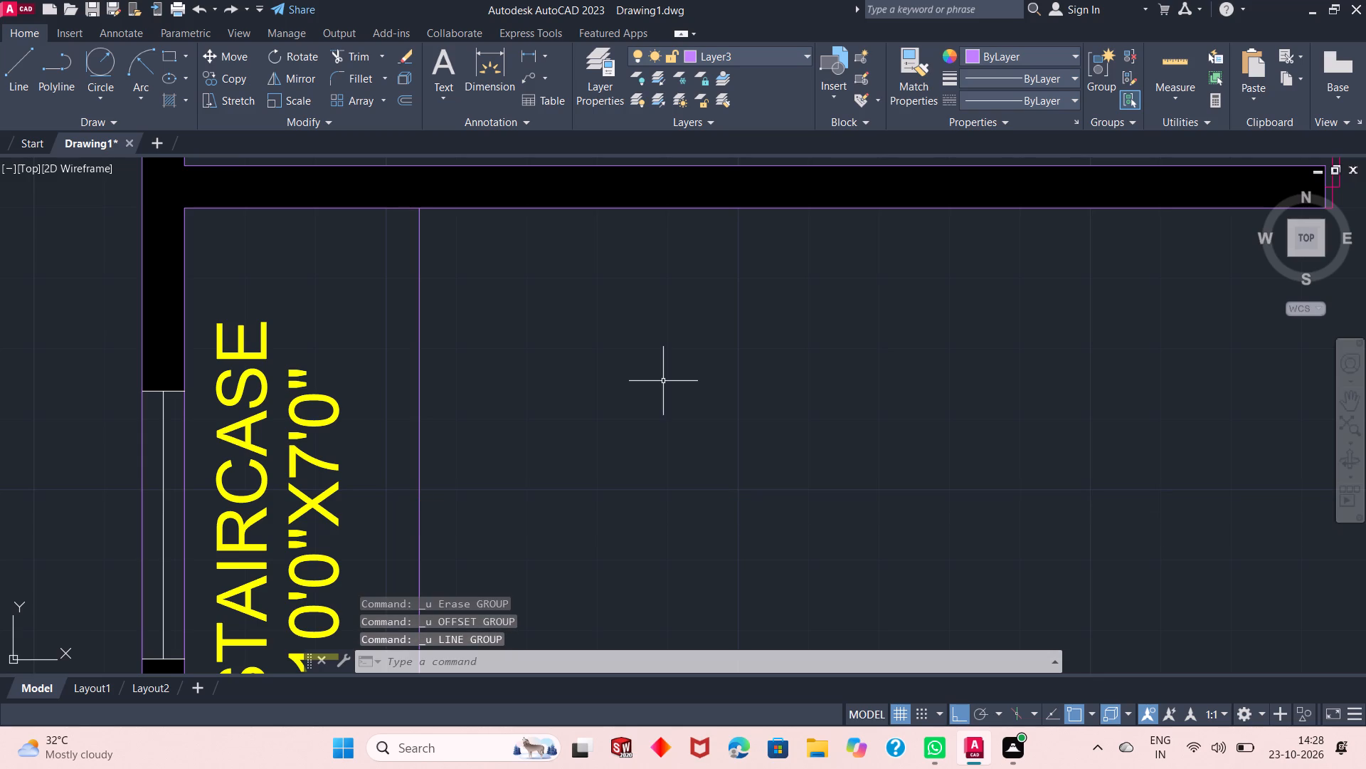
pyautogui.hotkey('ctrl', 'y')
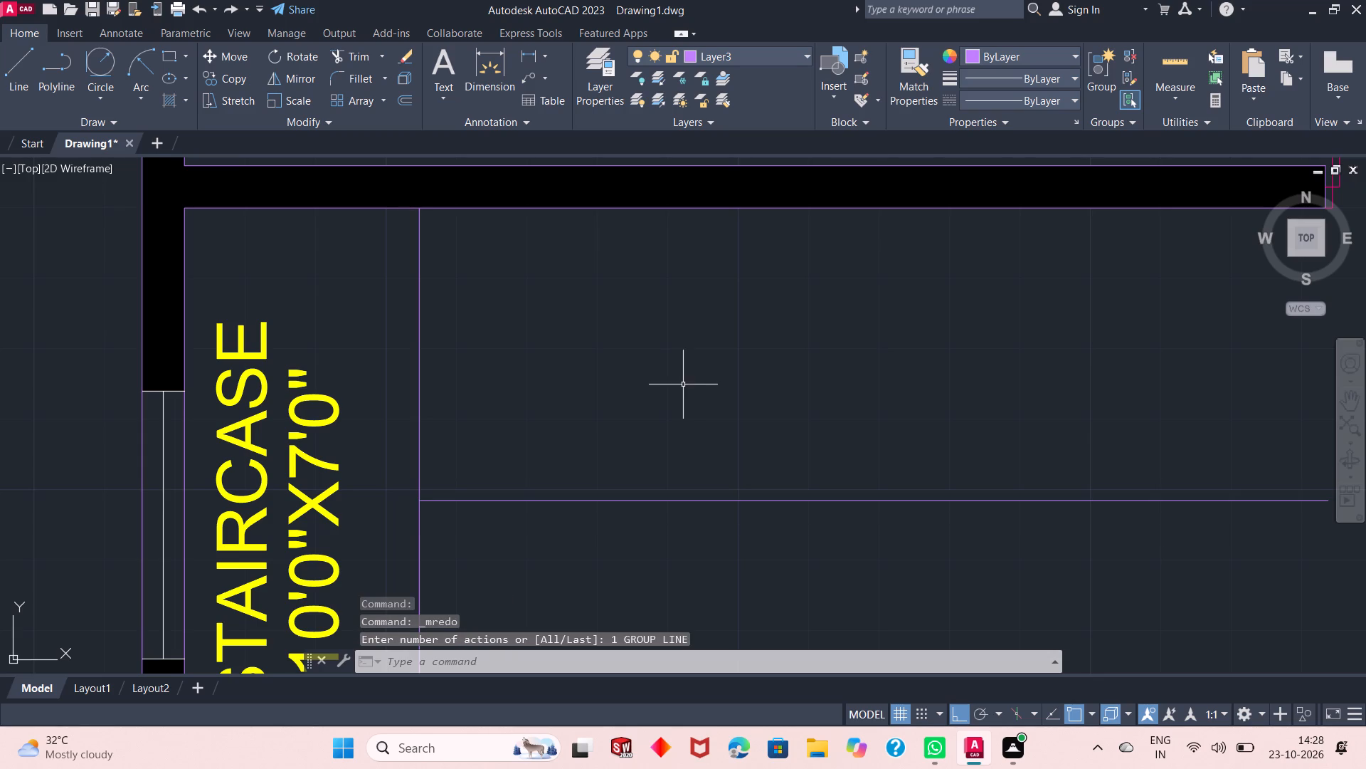
# Offset the staircase's horizontal centre line 2" to the north and 2" to the south.
pyautogui.rightClick(518, 237)
pyautogui.click(573, 268)
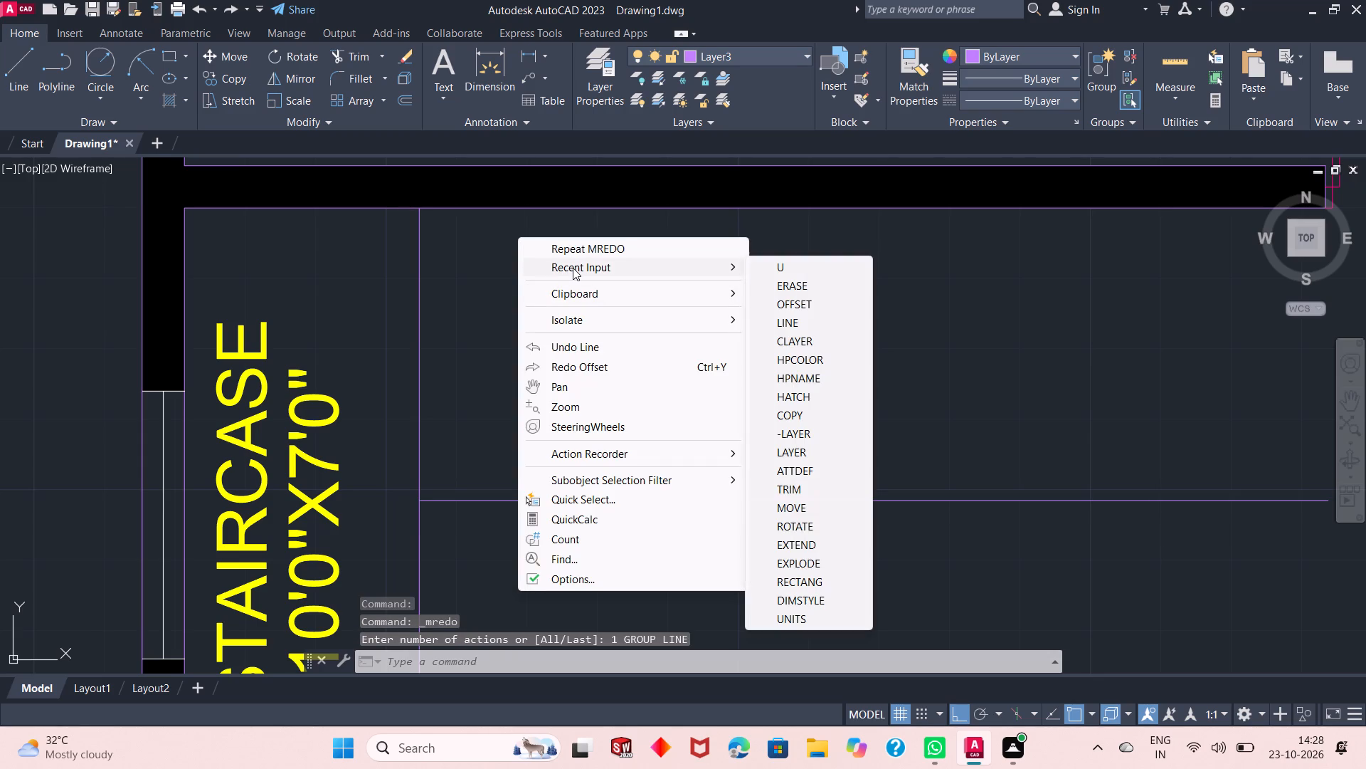
pyautogui.click(852, 303)
pyautogui.rightClick(851, 303)
pyautogui.click(868, 320)
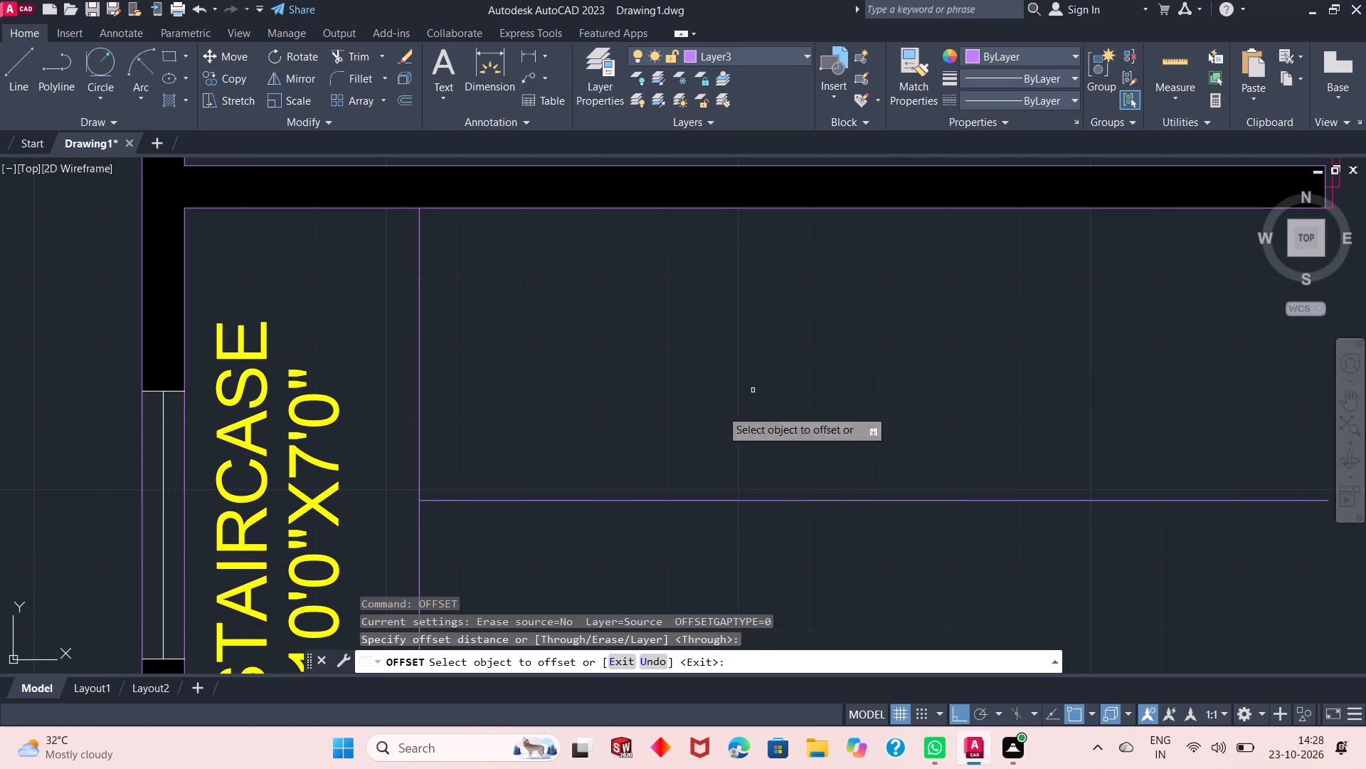
pyautogui.click(620, 501)
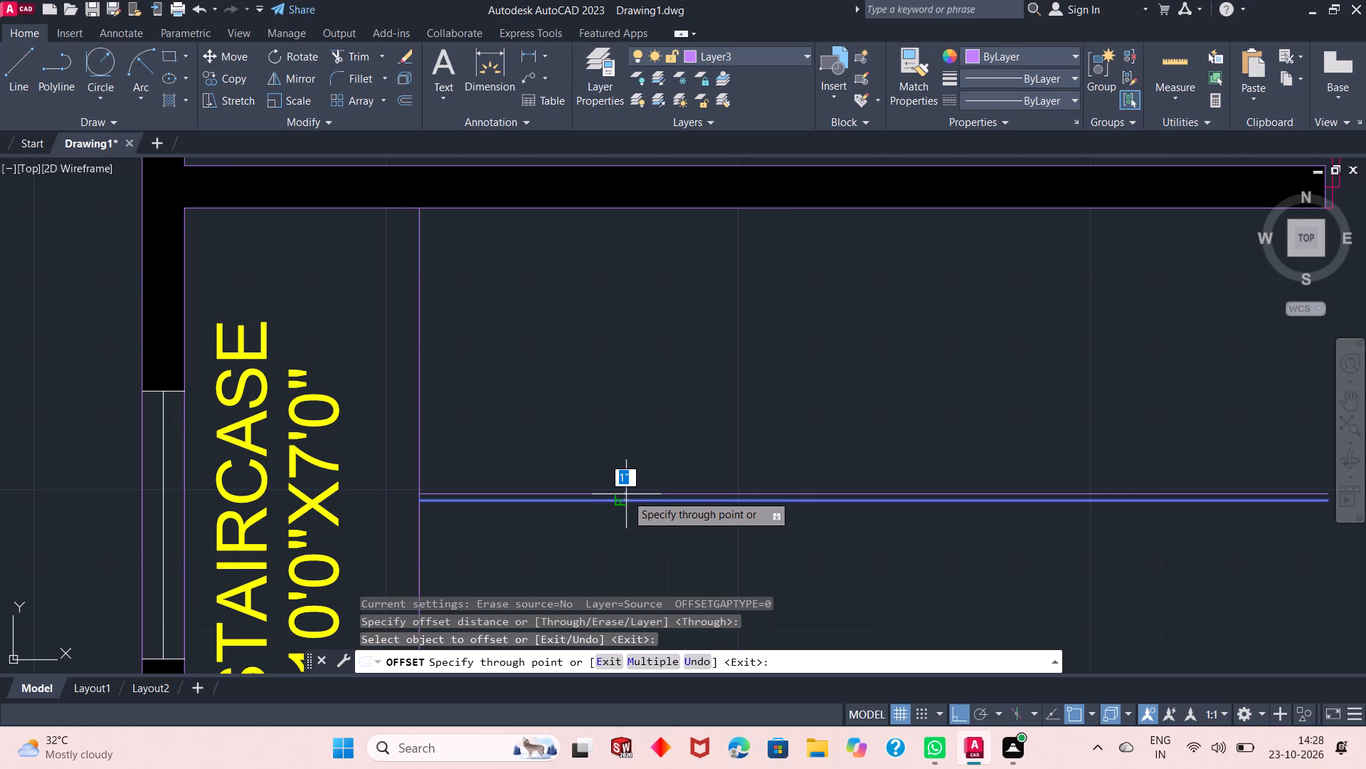
pyautogui.write('2"')
pyautogui.press('Return')
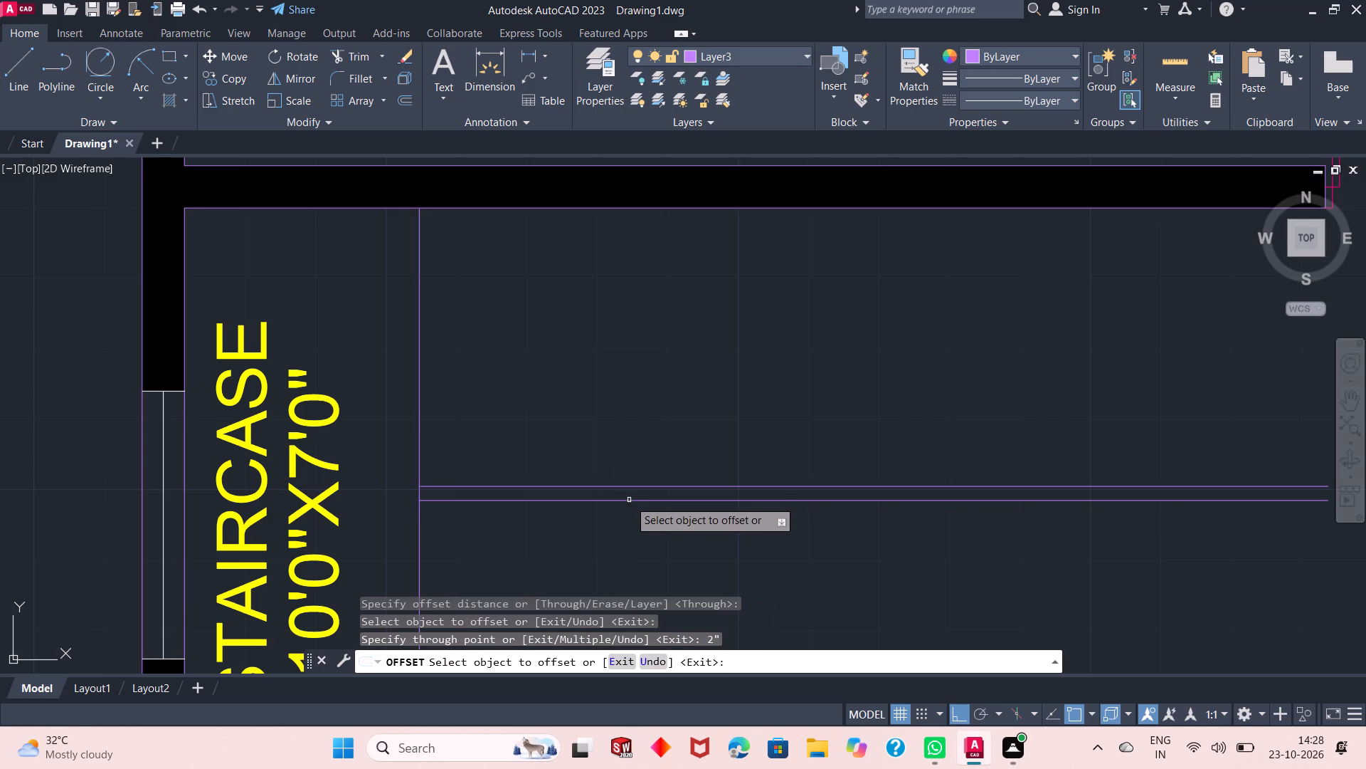
pyautogui.click(629, 500)
pyautogui.write('2"')
pyautogui.press('Return')
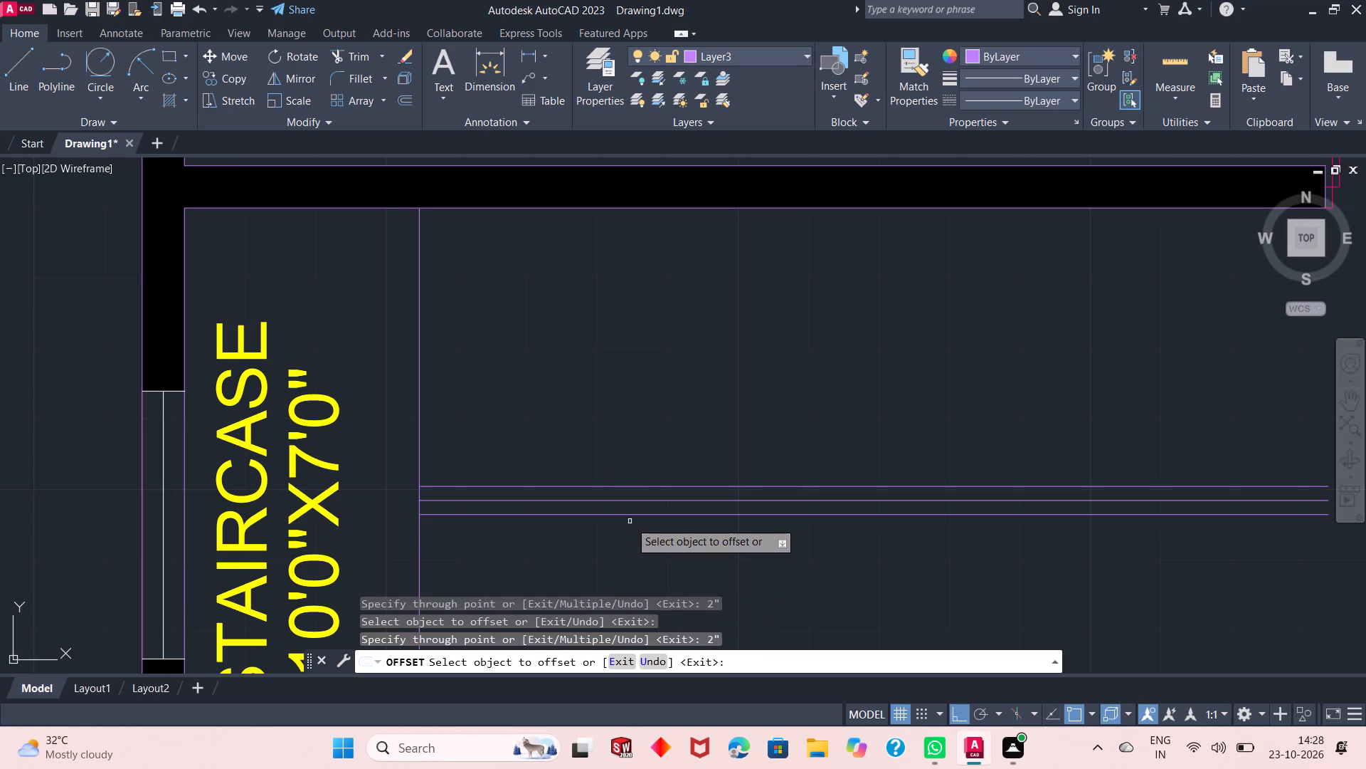
# Offset the staircase's horizontal centre line 1" to the north and 1" to the south.
pyautogui.click(631, 501)
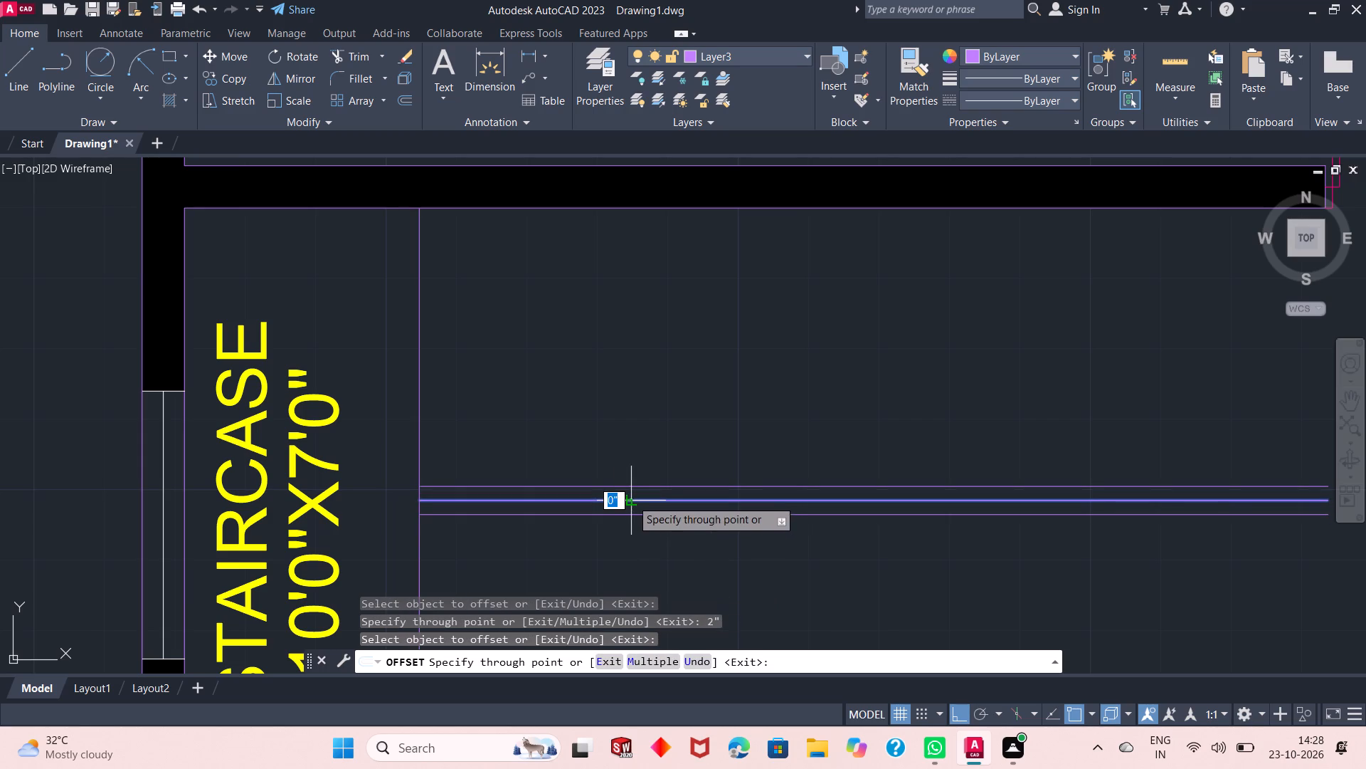
pyautogui.write('1"')
pyautogui.press('Return')
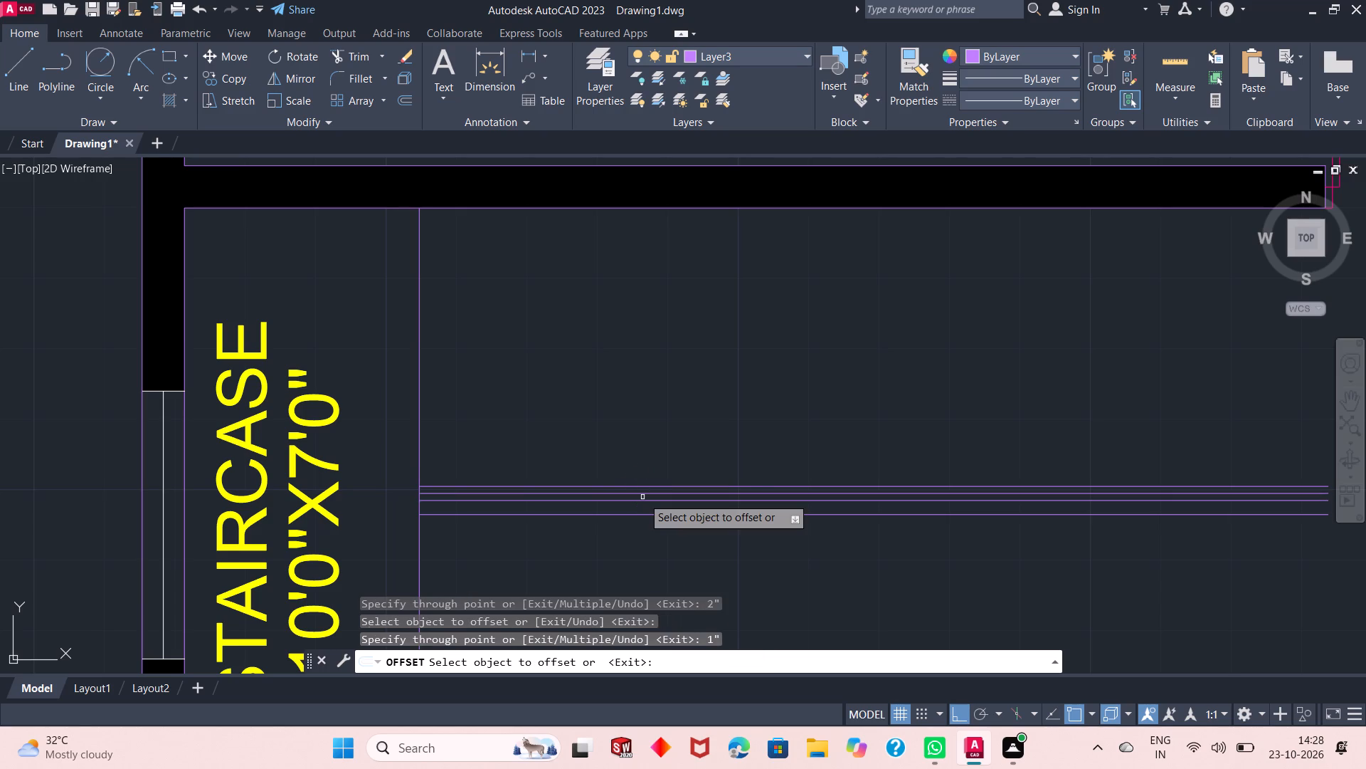
pyautogui.click(646, 501)
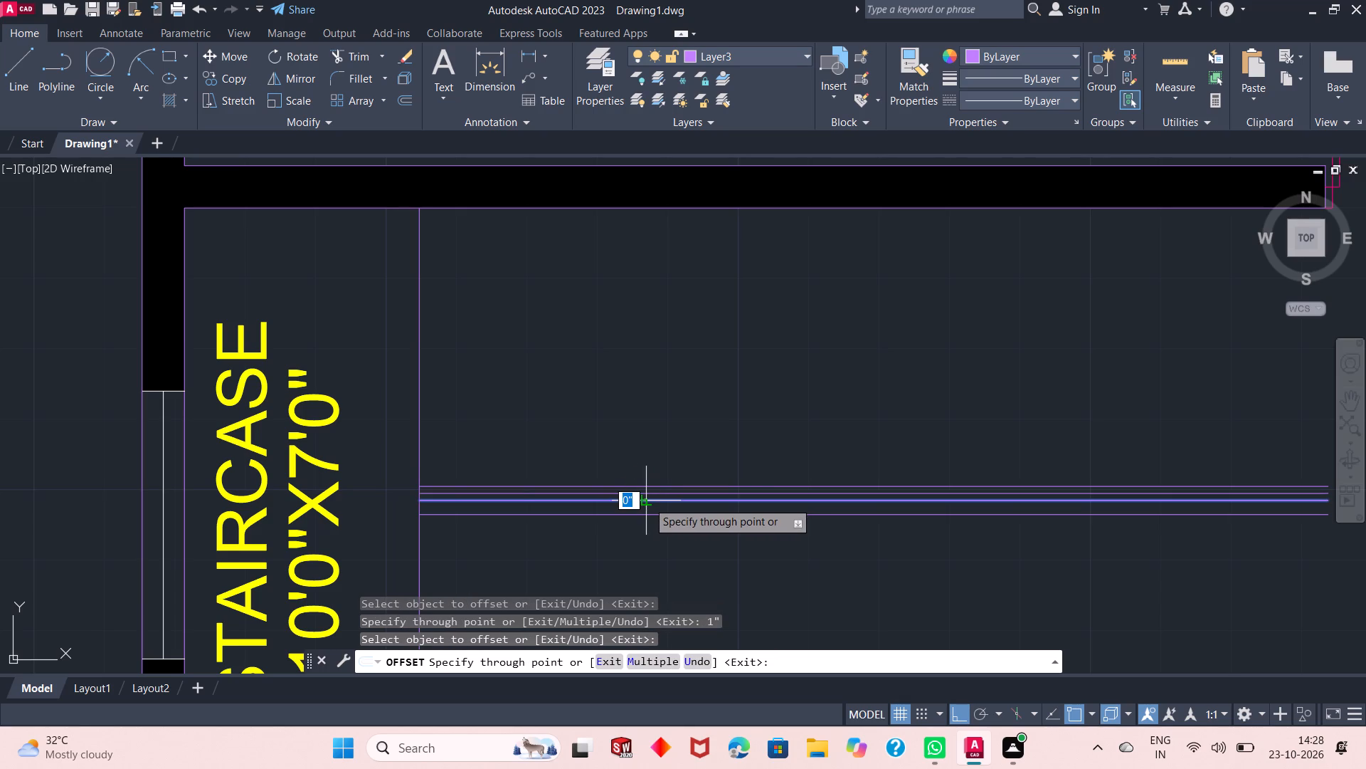
pyautogui.write('1"')
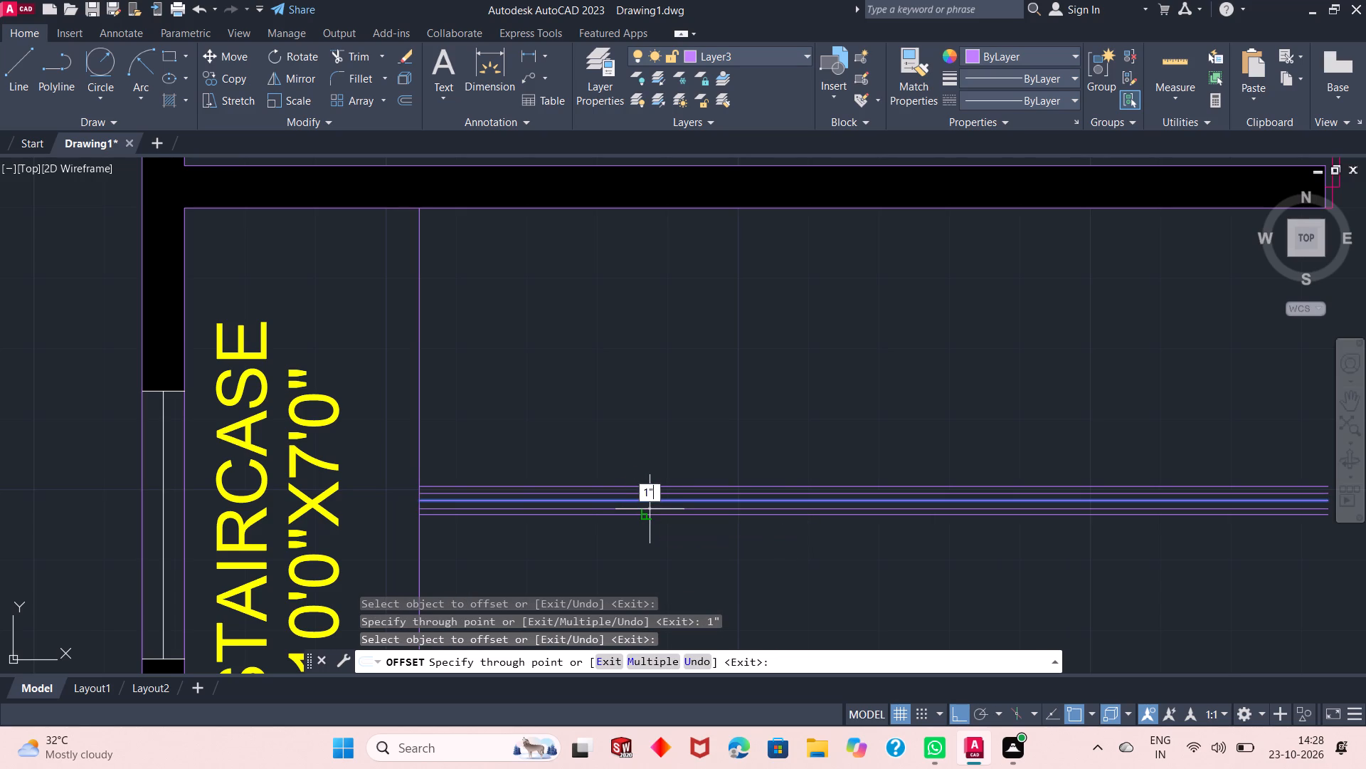
pyautogui.press('Return')
pyautogui.rightClick(662, 431)
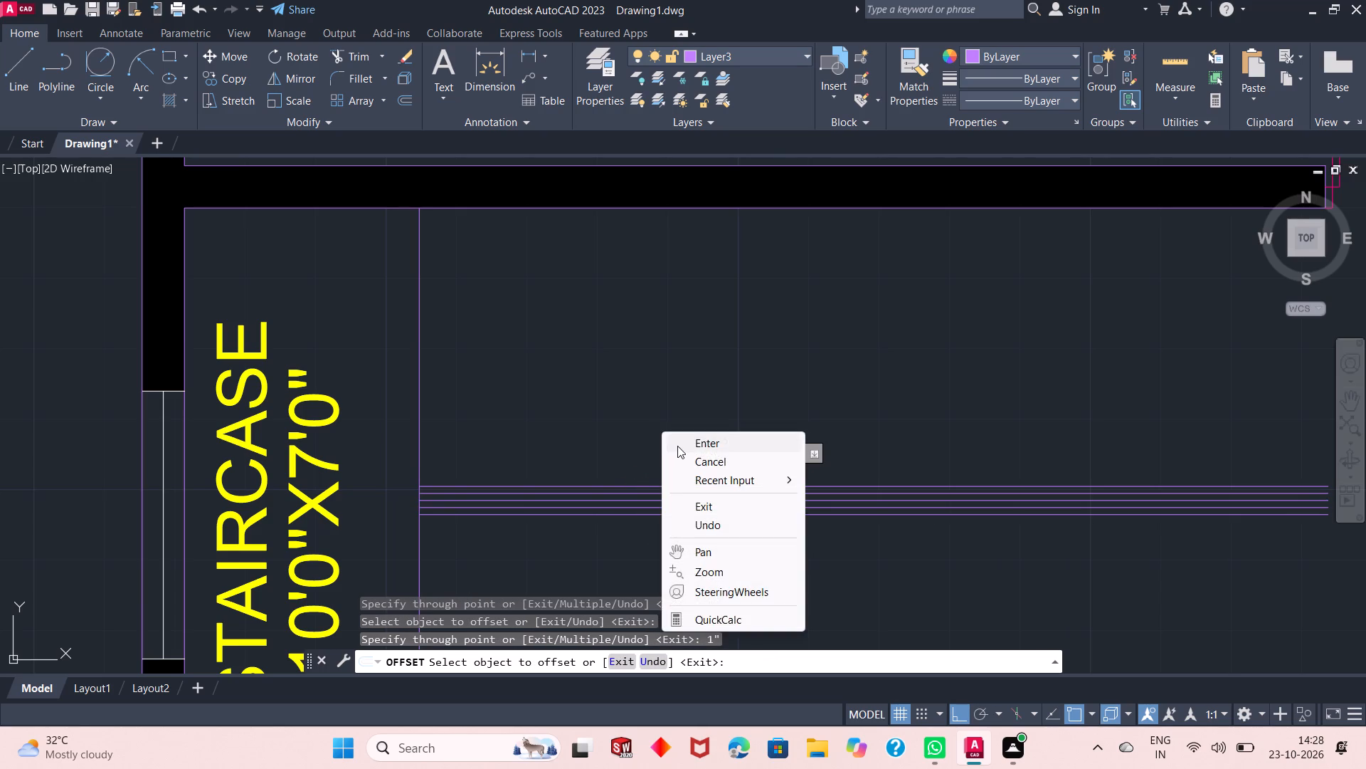
pyautogui.click(677, 446)
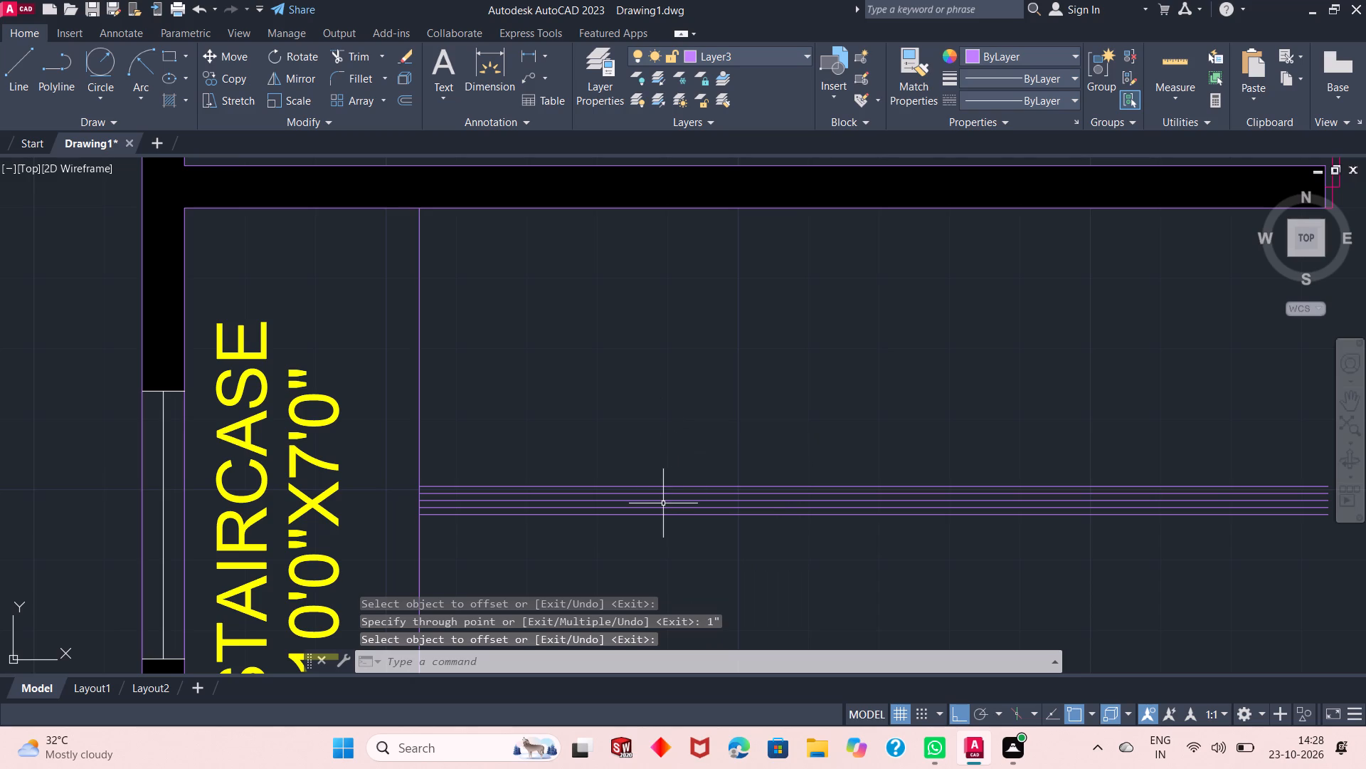
# Erase the staircase's horizontal centre line, keeping the four offset lines.
pyautogui.click(670, 501)
pyautogui.rightClick(689, 395)
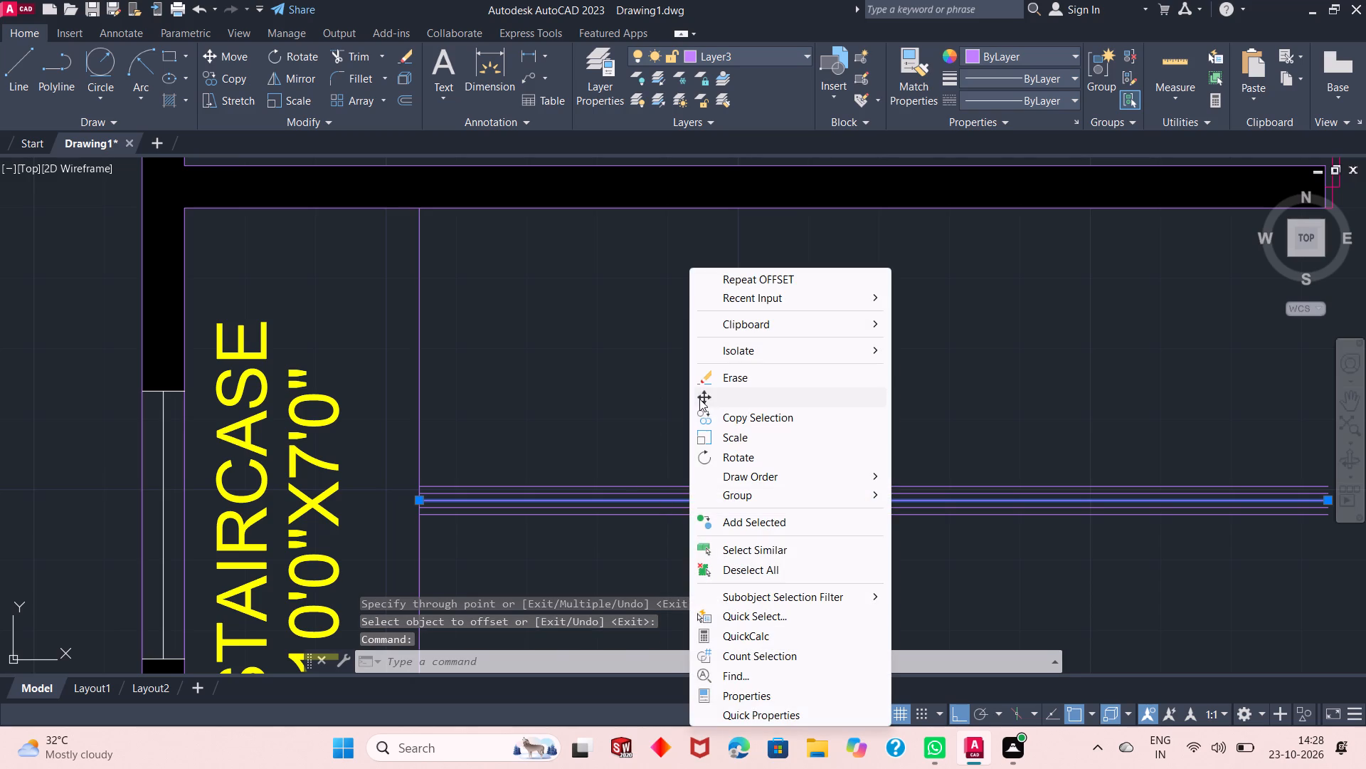
pyautogui.click(738, 380)
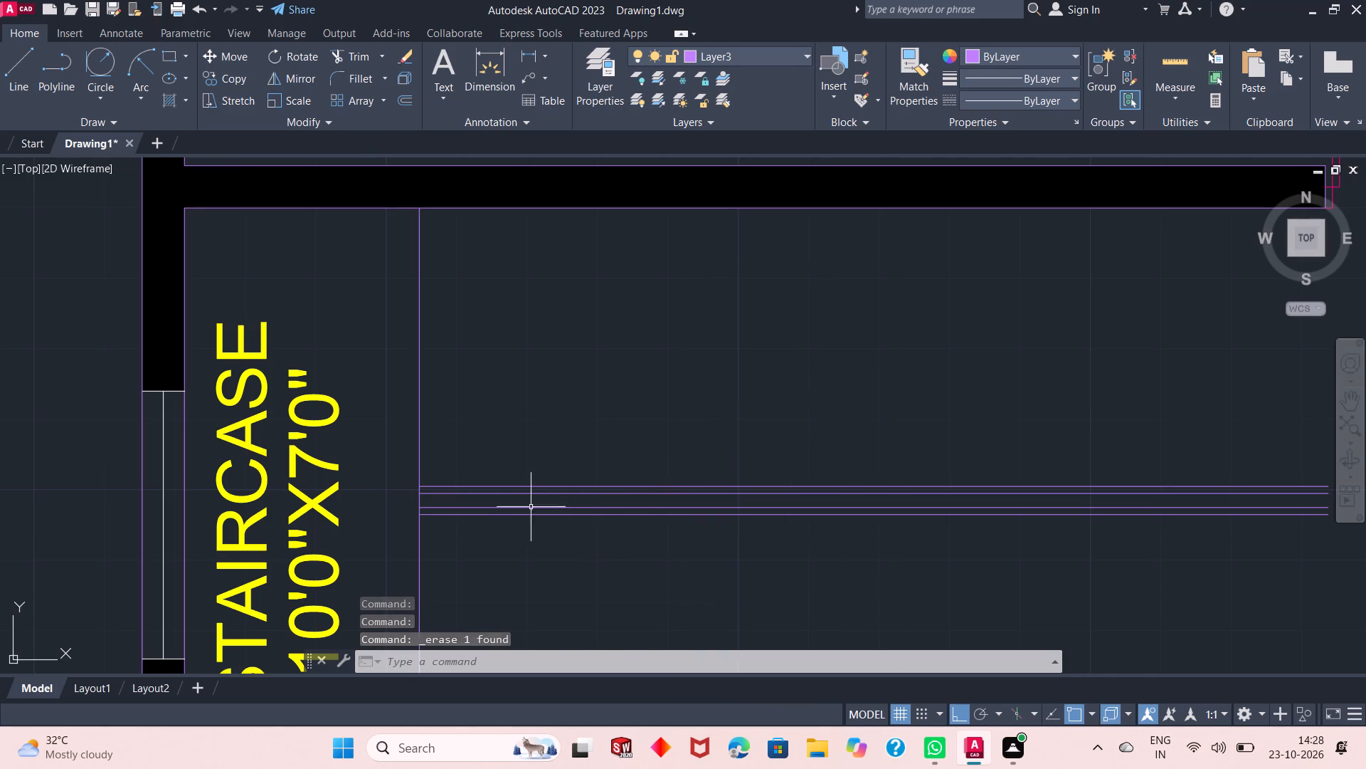
# Erase the full-height vertical line at the west end of the staircase's four railing lines.
pyautogui.scroll(1, 489, 511)
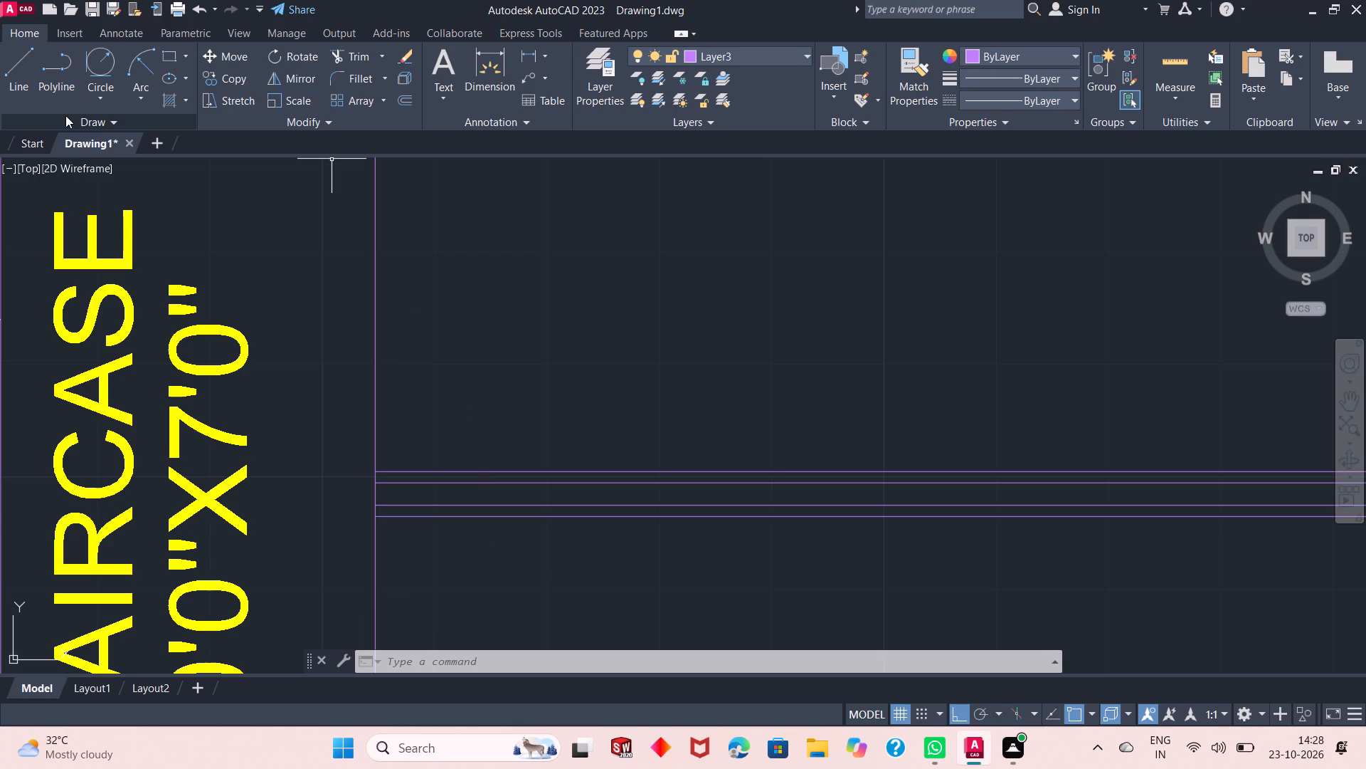
pyautogui.click(374, 400)
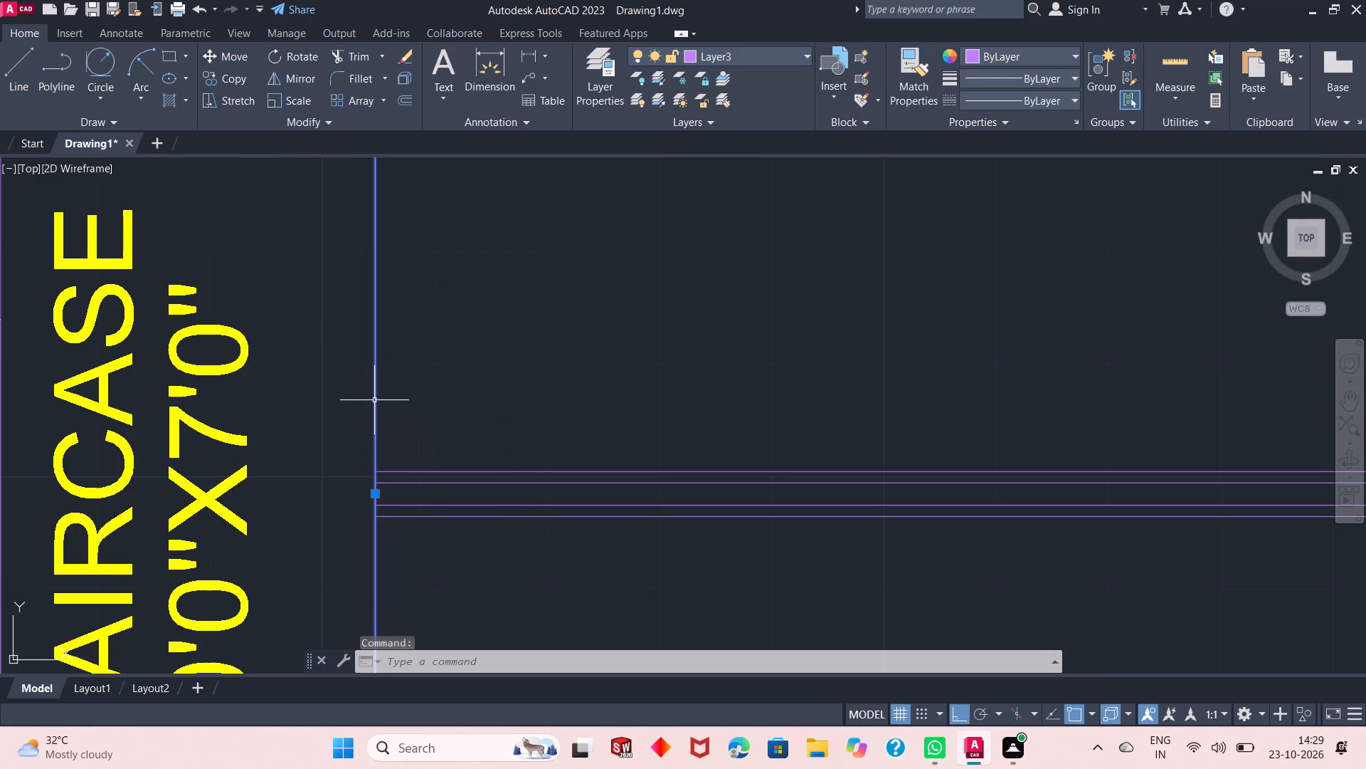
pyautogui.rightClick(525, 293)
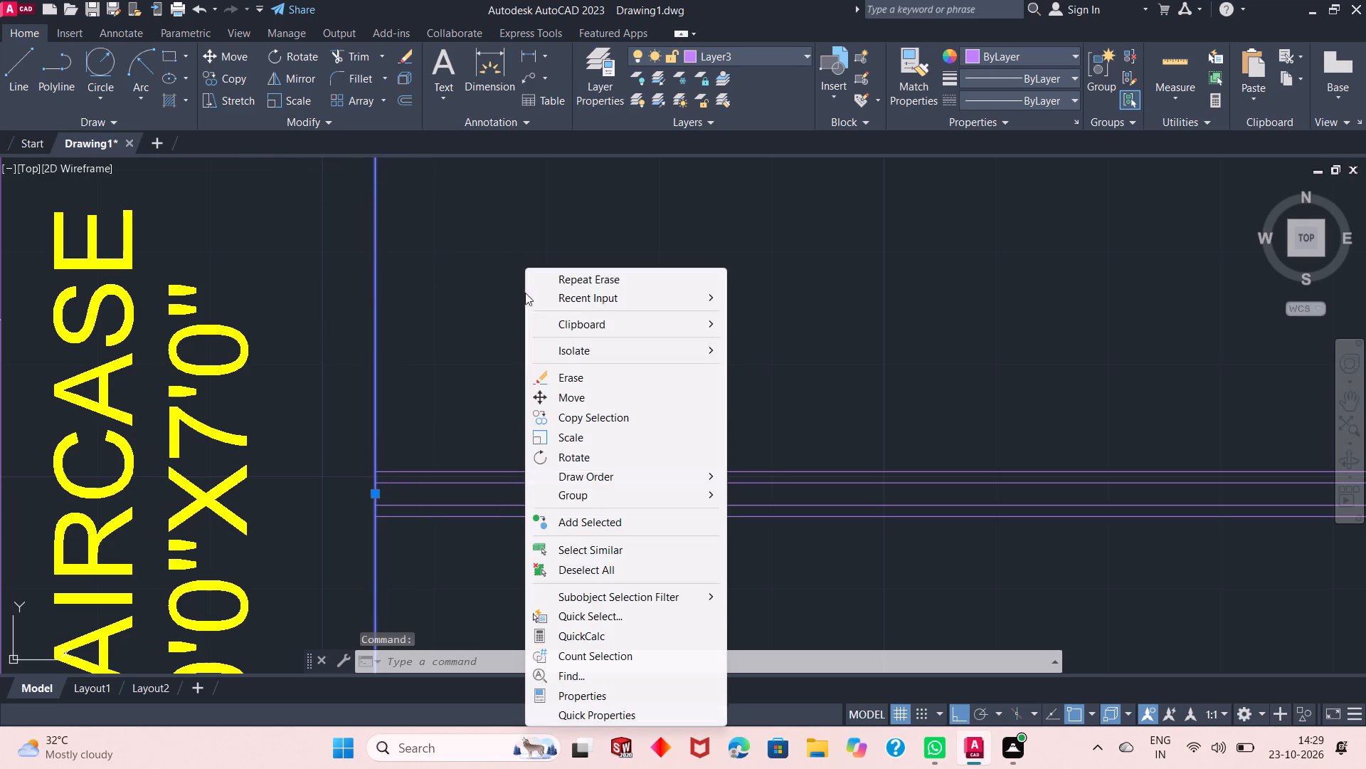
pyautogui.click(607, 384)
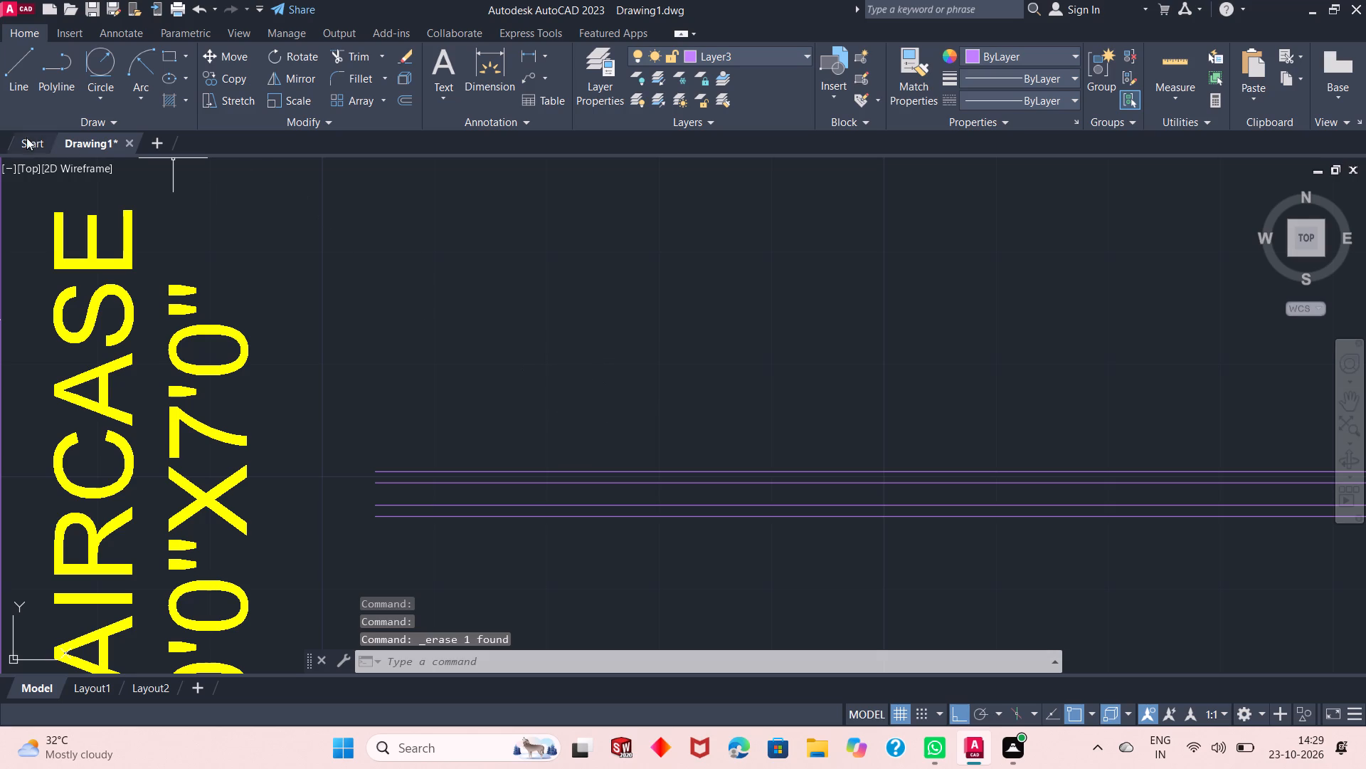
# Draw a vertical line from the west end of the southern inner railing line down to the south wall.
pyautogui.click(16, 75)
pyautogui.scroll(-1, 475, 325)
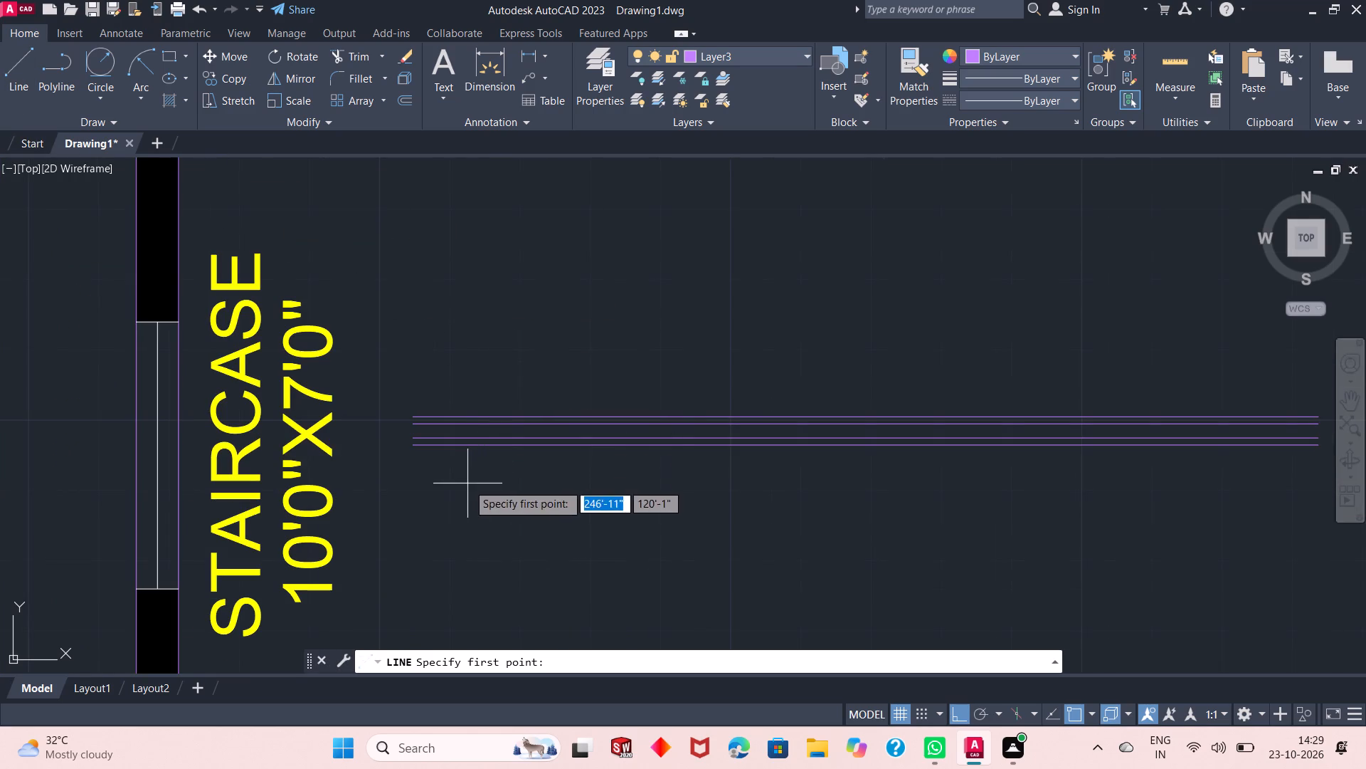
pyautogui.scroll(-1, 462, 399)
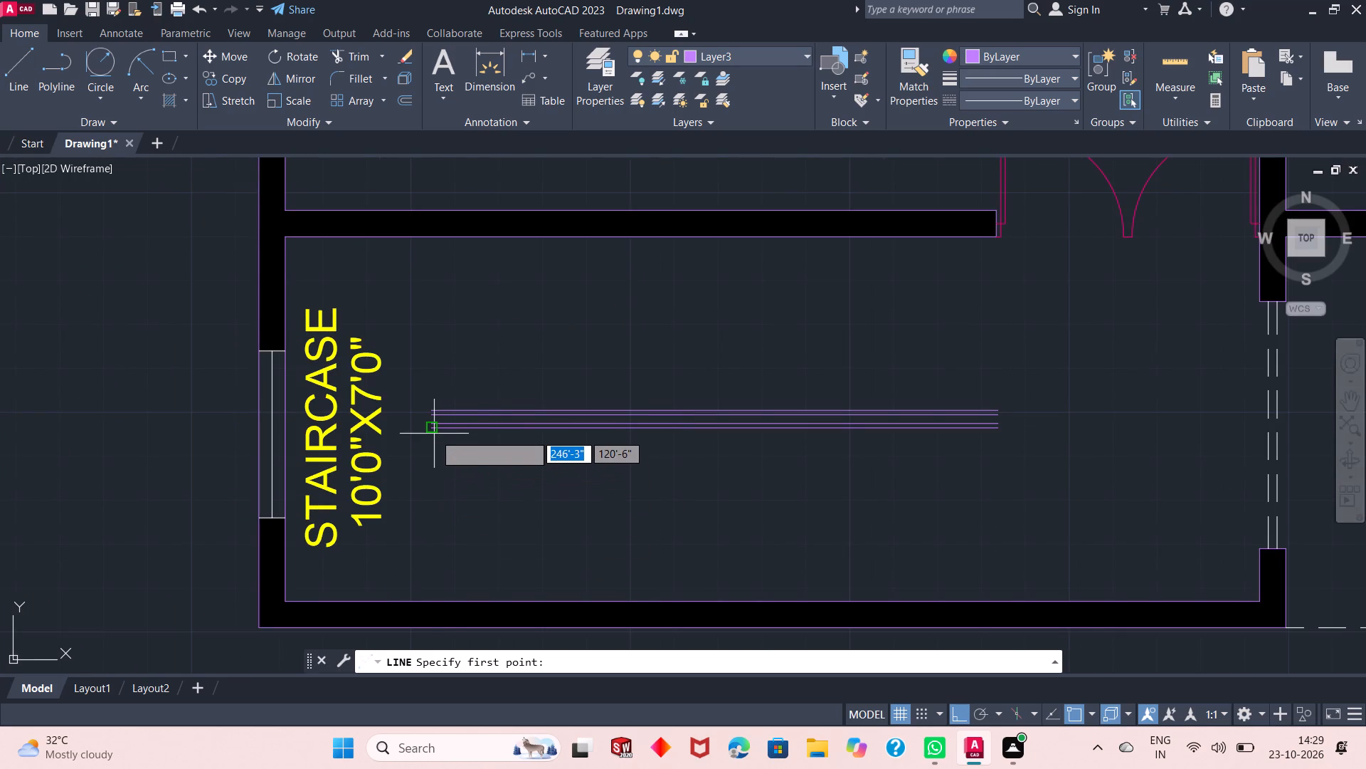
pyautogui.scroll(3, 428, 424)
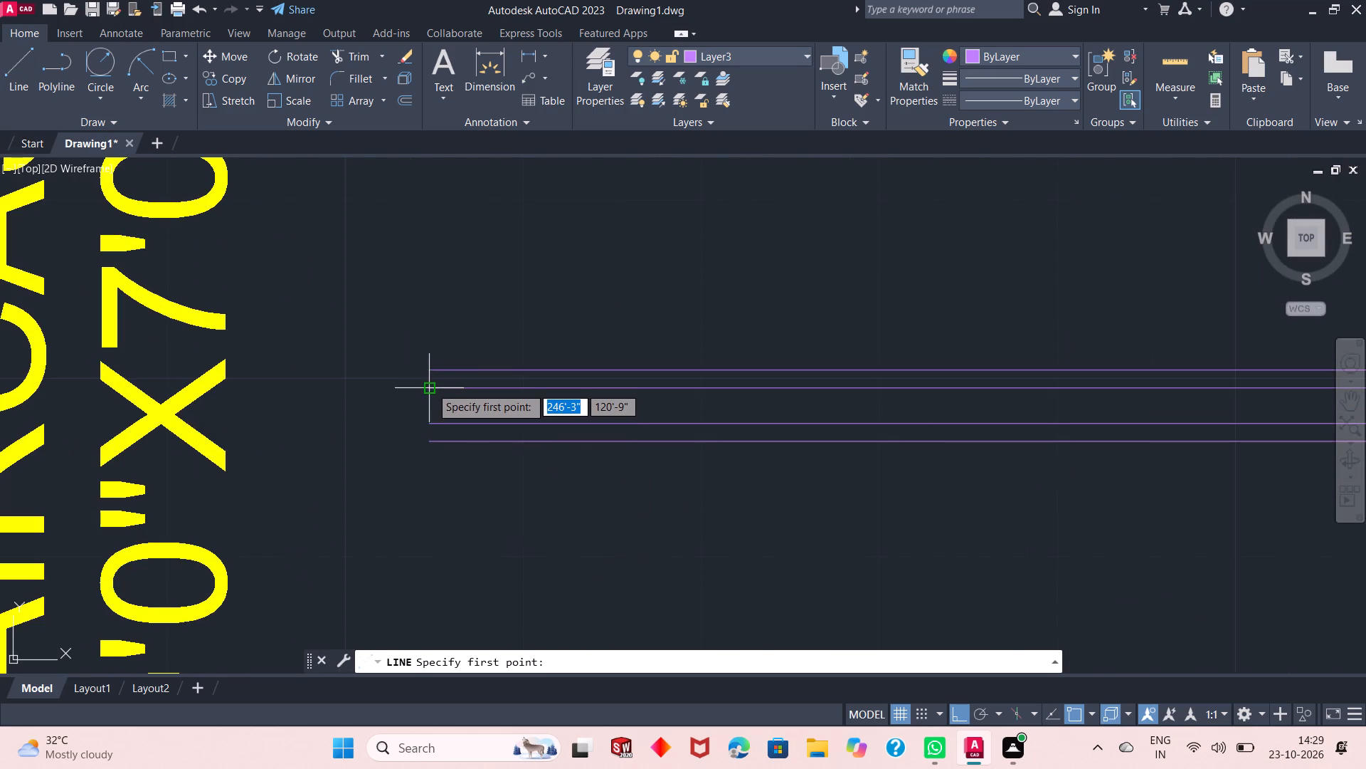
pyautogui.click(430, 425)
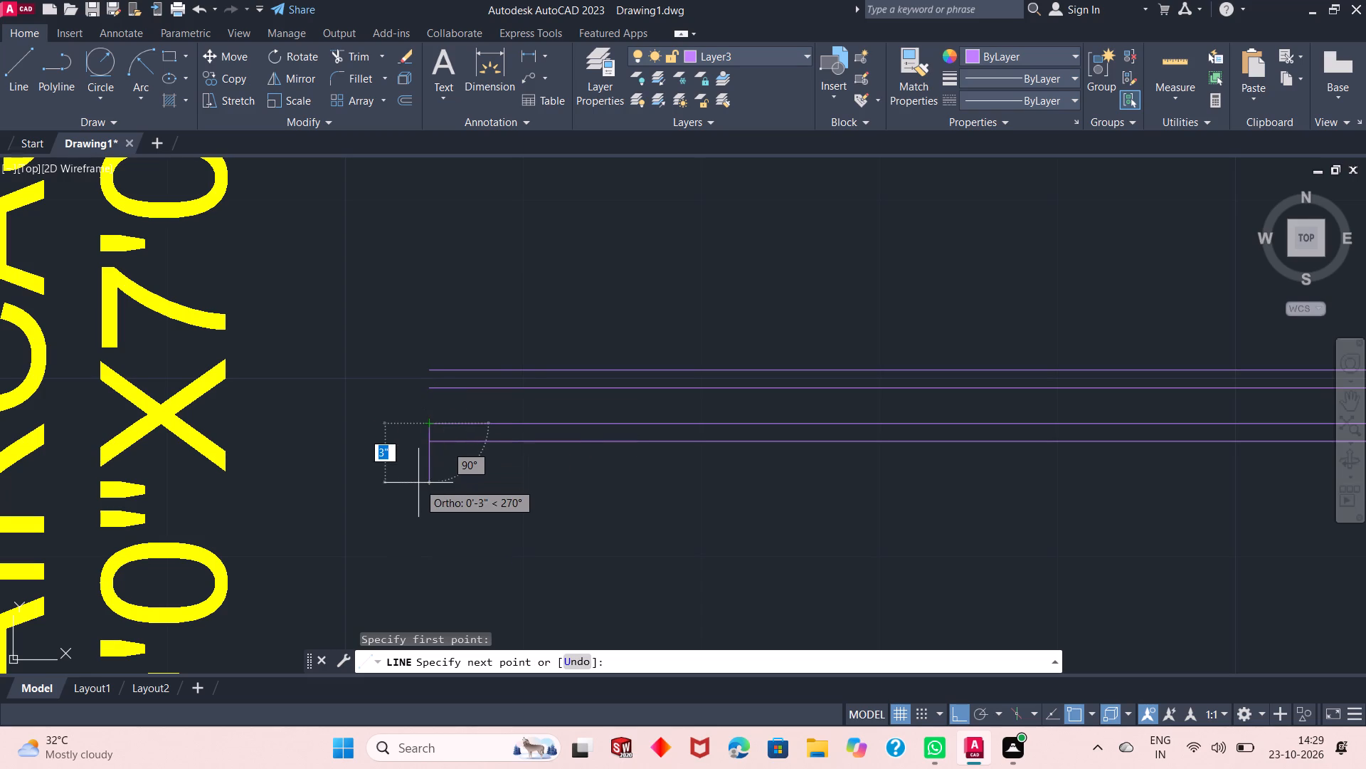
pyautogui.scroll(-2, 418, 483)
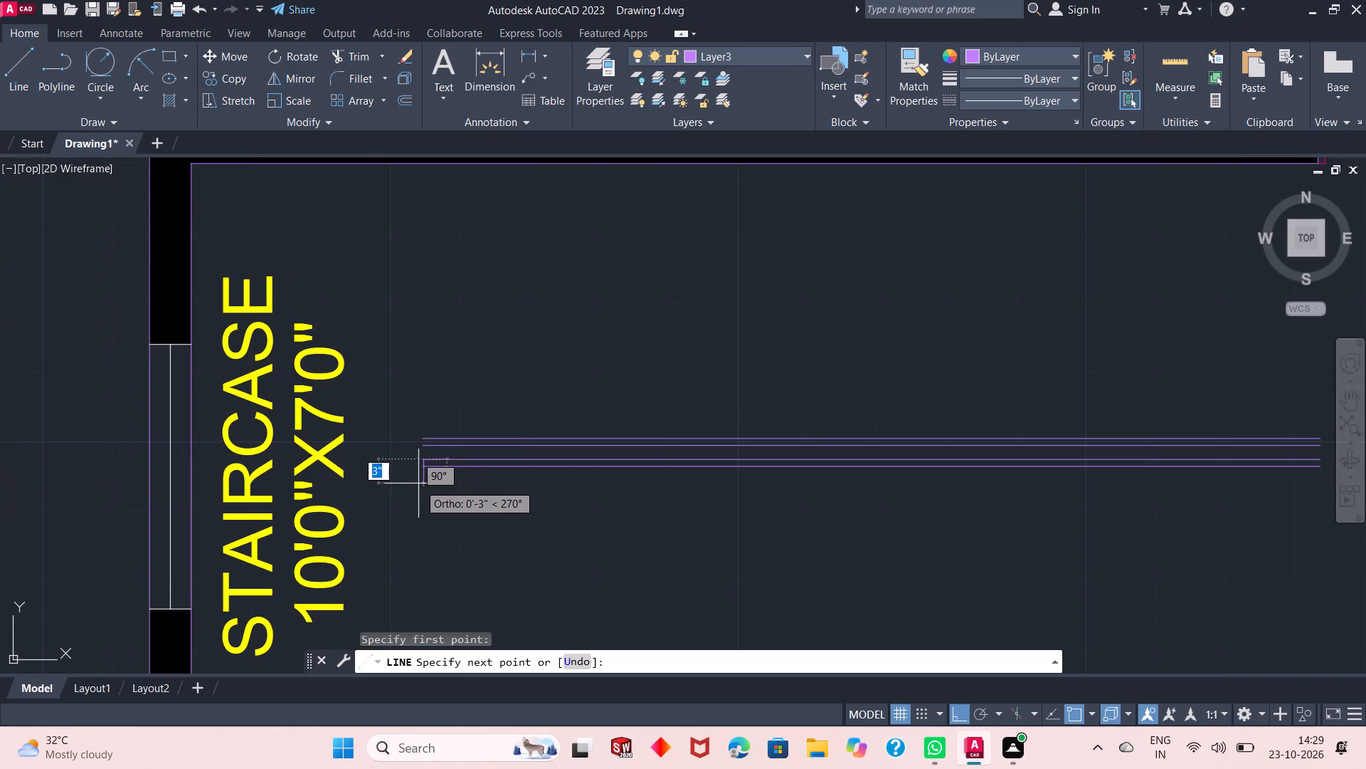
pyautogui.scroll(-1, 418, 483)
pyautogui.scroll(-1, 442, 424)
pyautogui.scroll(1, 425, 526)
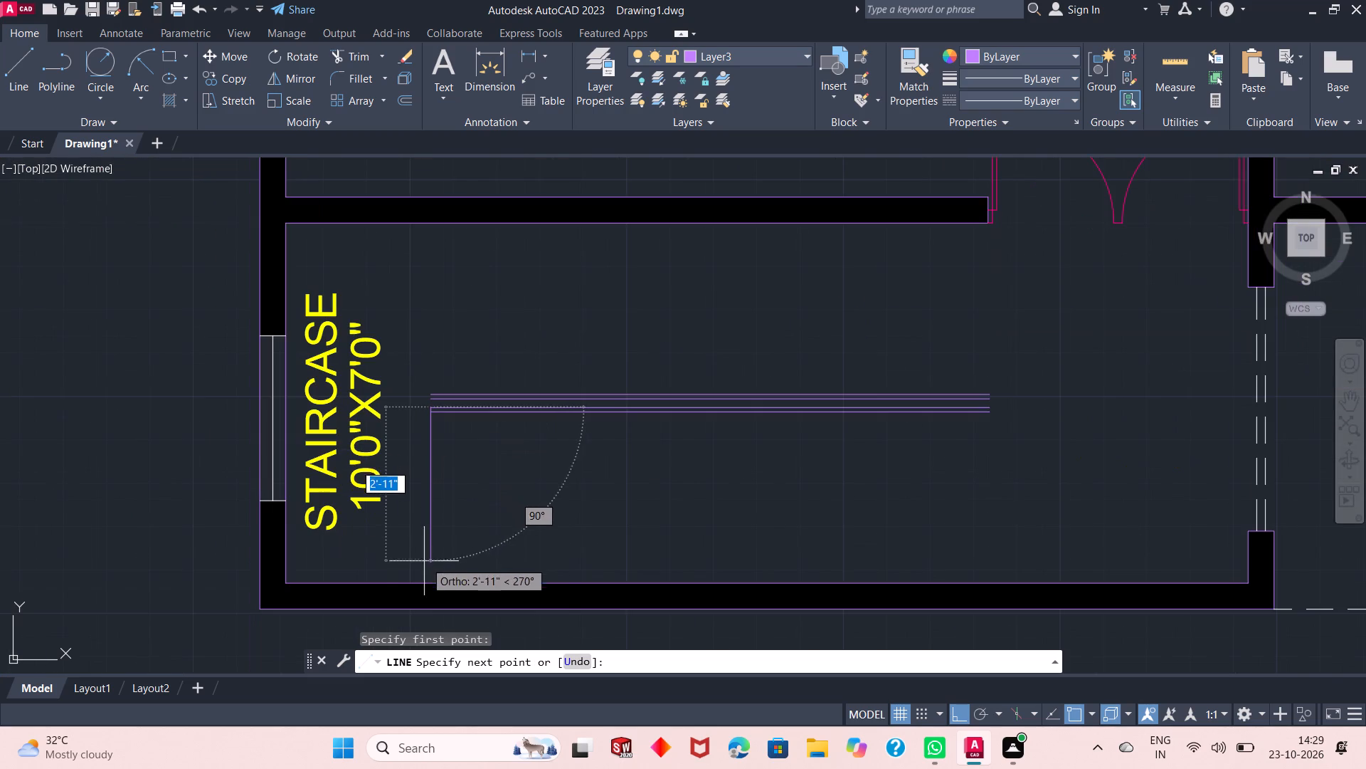
pyautogui.click(433, 581)
pyautogui.rightClick(486, 447)
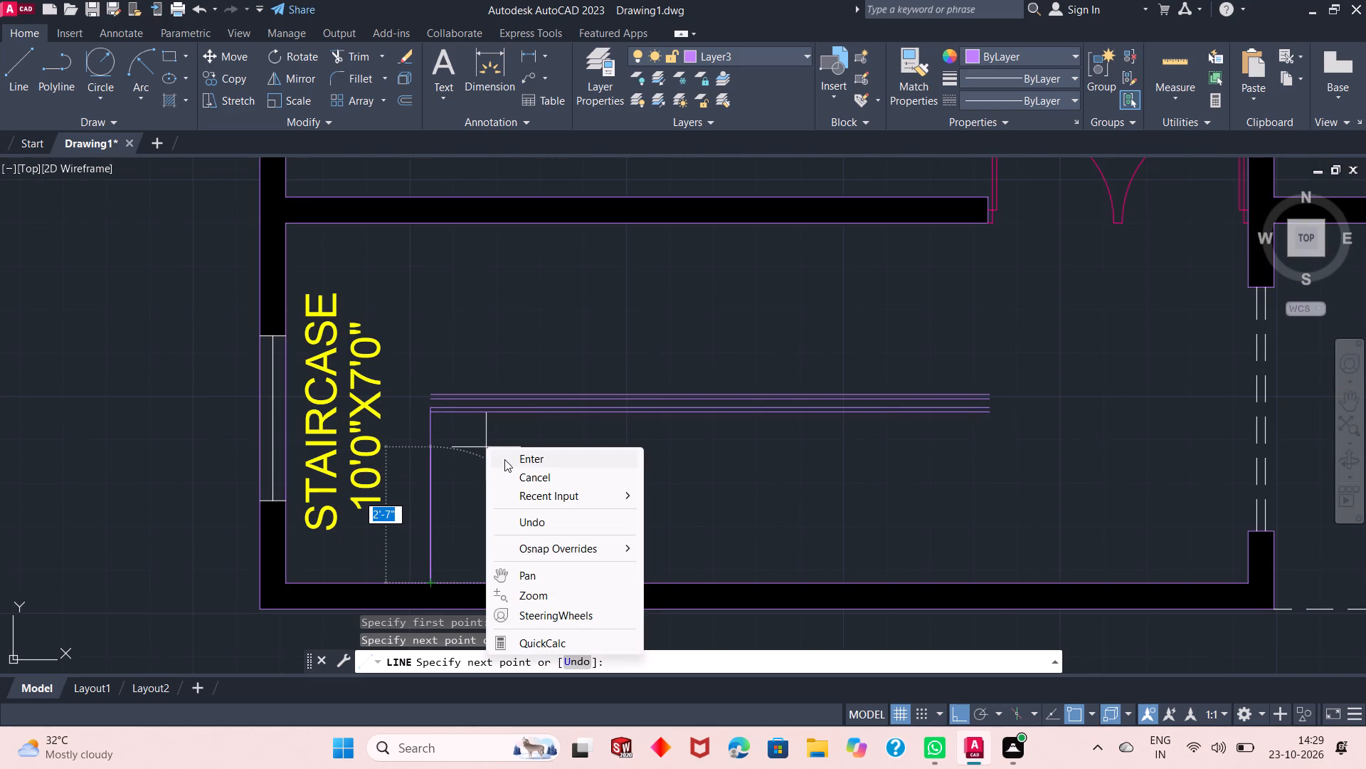
pyautogui.click(504, 459)
# Draw a vertical line from the west end of the northern inner railing line up to the staircase's north wall.
pyautogui.rightClick(450, 276)
pyautogui.click(489, 290)
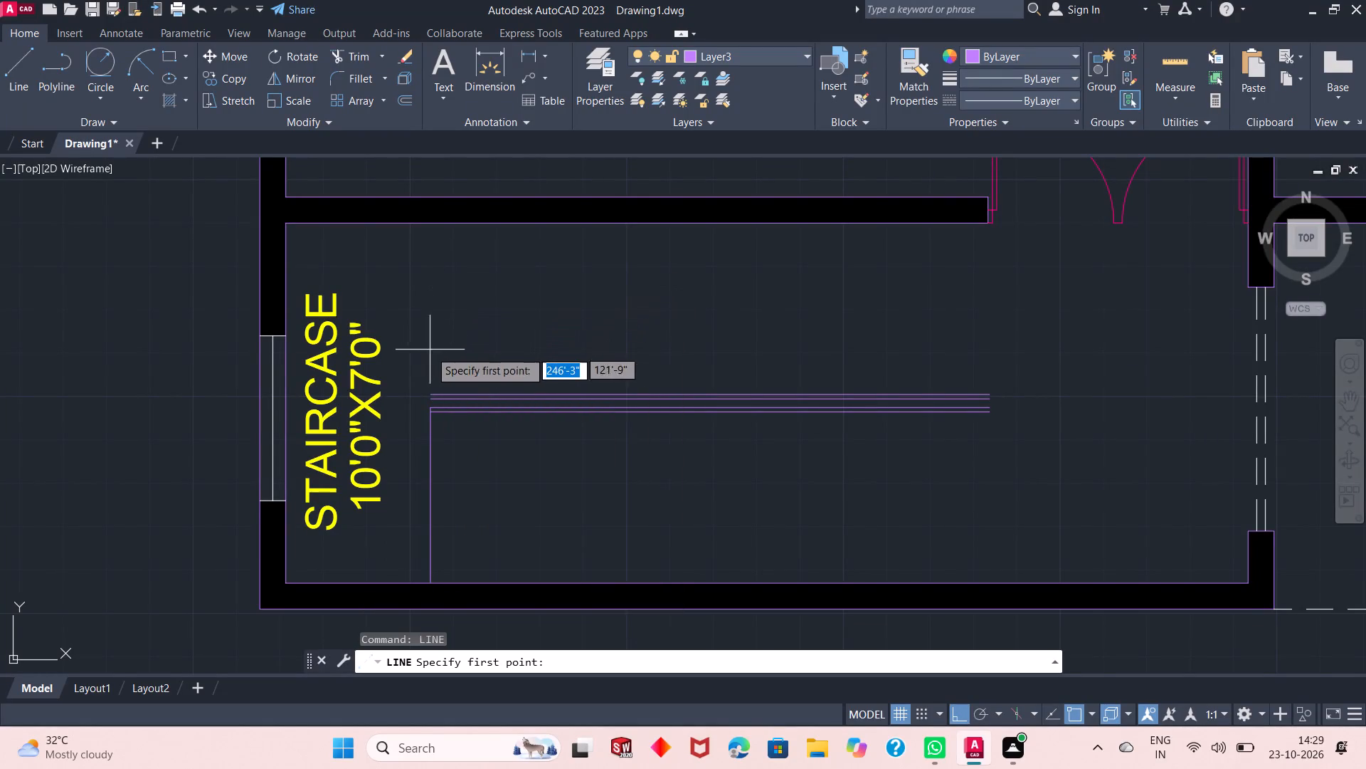
pyautogui.click(429, 399)
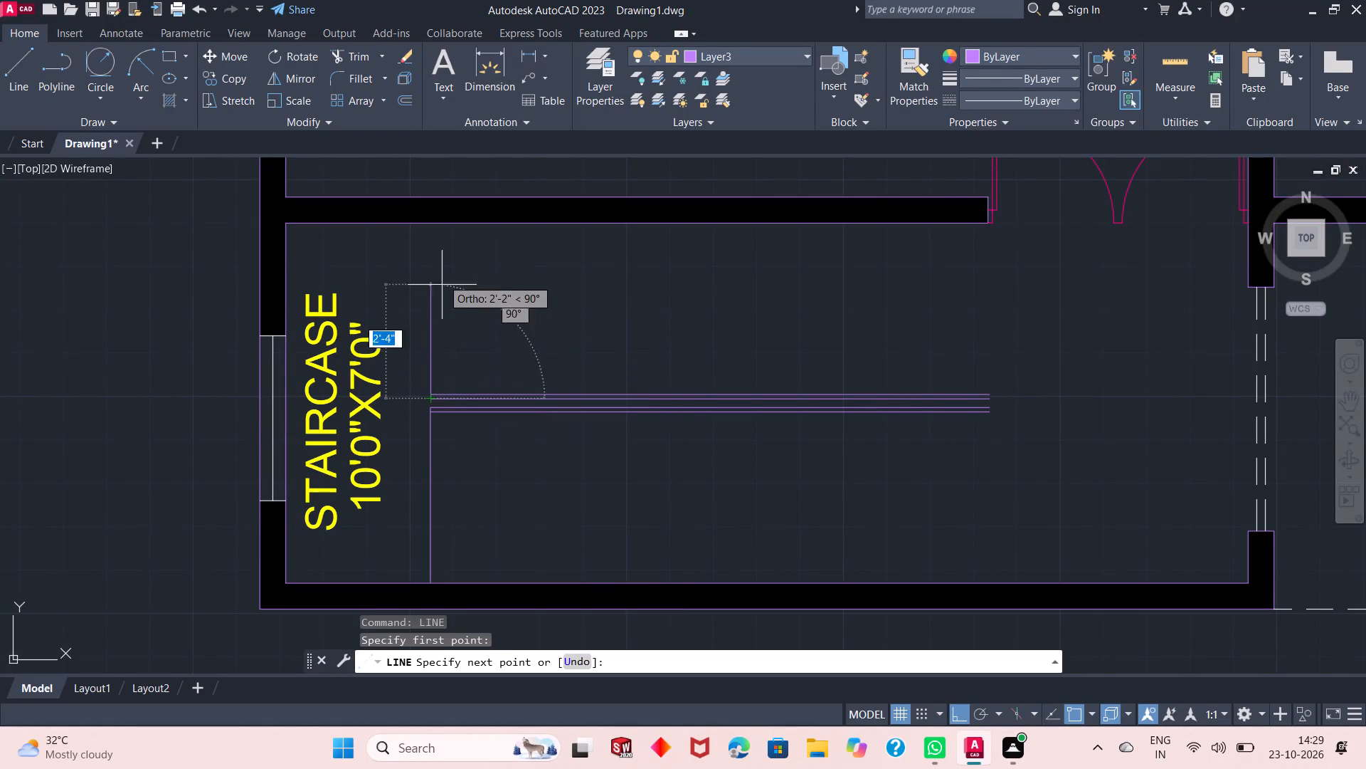
pyautogui.click(425, 221)
pyautogui.rightClick(474, 234)
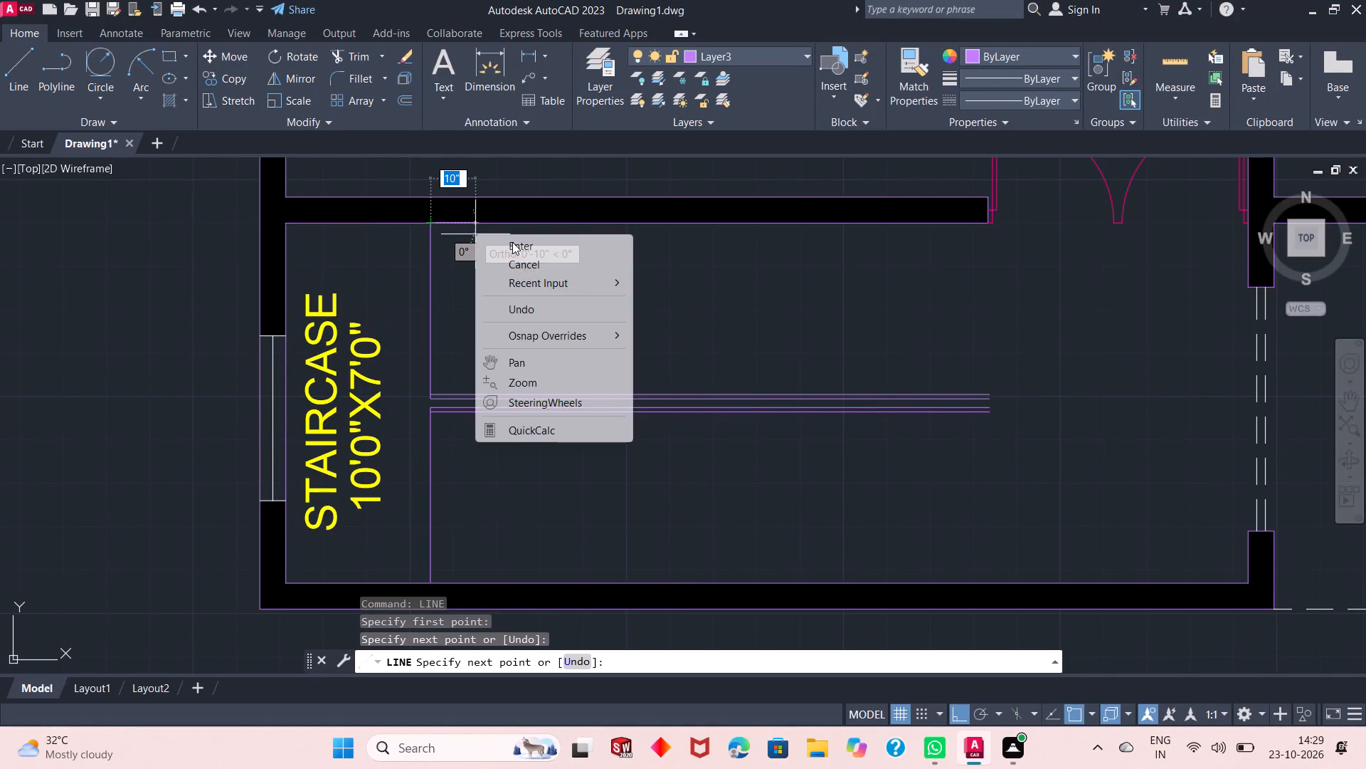
pyautogui.click(514, 242)
# Draw a short vertical line joining the west ends of the two inner railing lines.
pyautogui.scroll(2, 432, 429)
pyautogui.rightClick(477, 256)
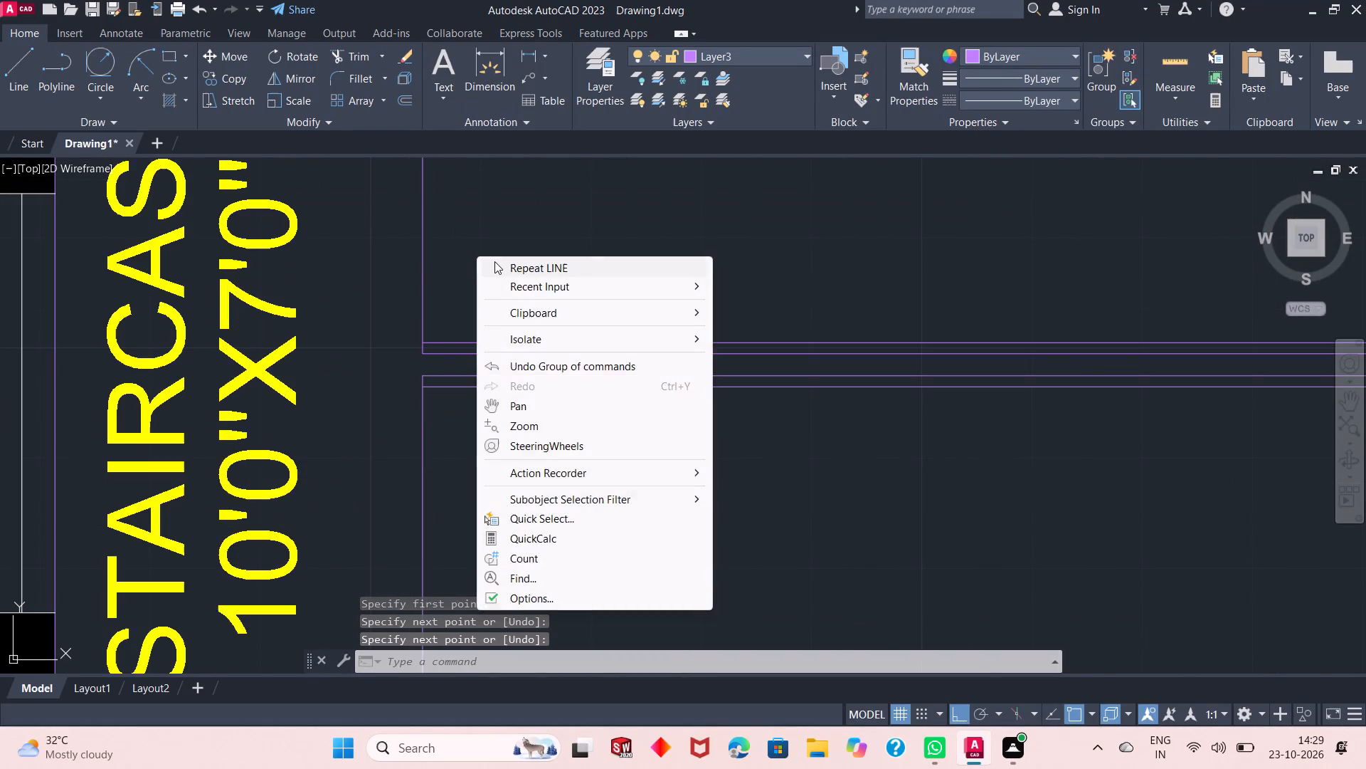
pyautogui.click(494, 261)
pyautogui.scroll(1, 428, 365)
pyautogui.click(419, 383)
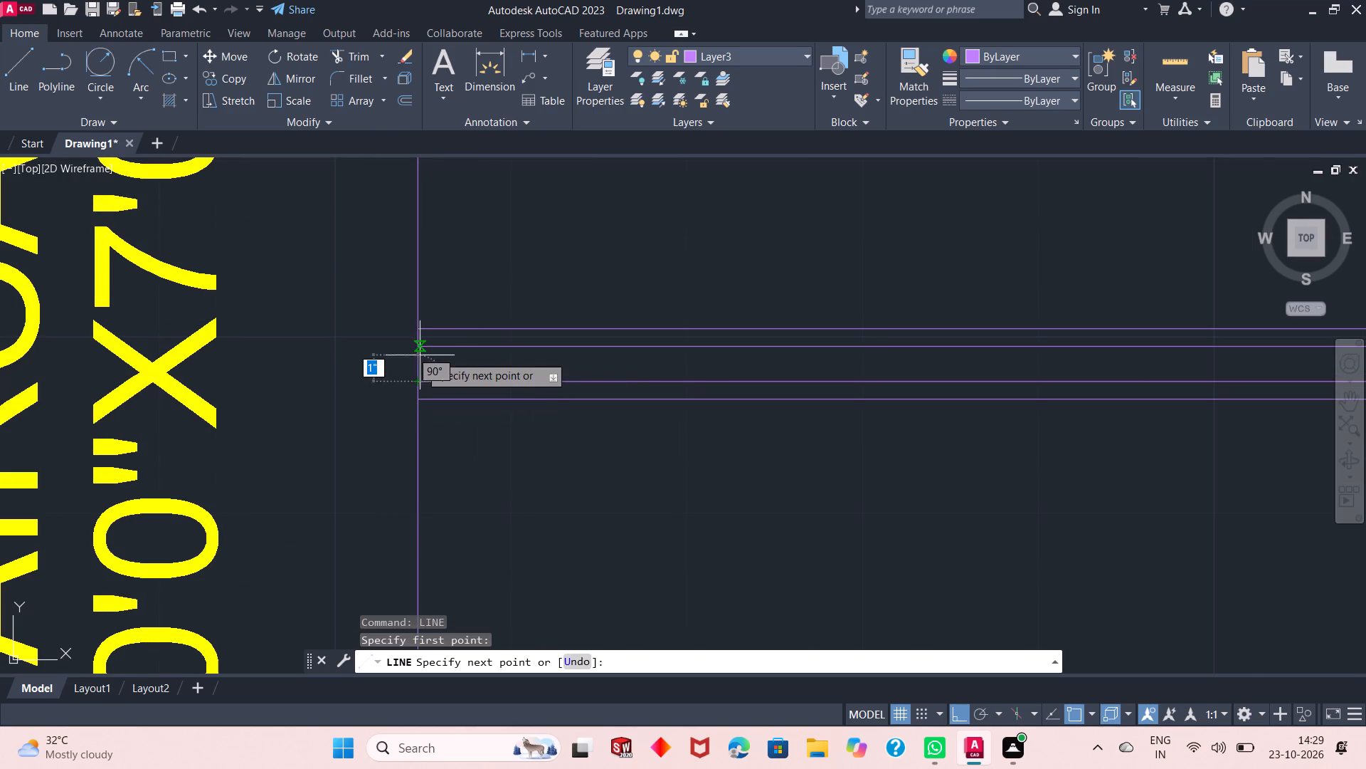
pyautogui.click(413, 344)
pyautogui.rightClick(484, 276)
pyautogui.click(512, 291)
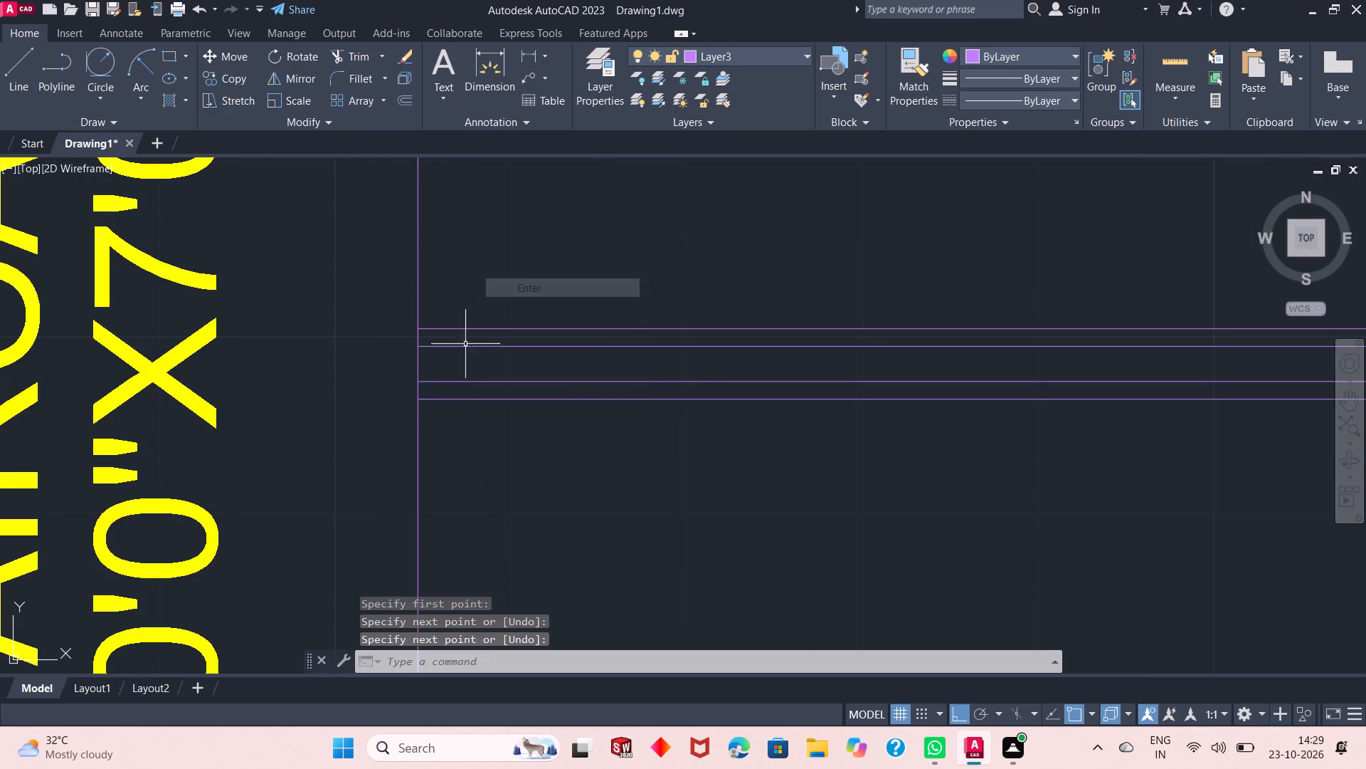
# Path-array the north flight's vertical line along the northernmost railing line with 10" spacing between items.
pyautogui.scroll(-4, 441, 377)
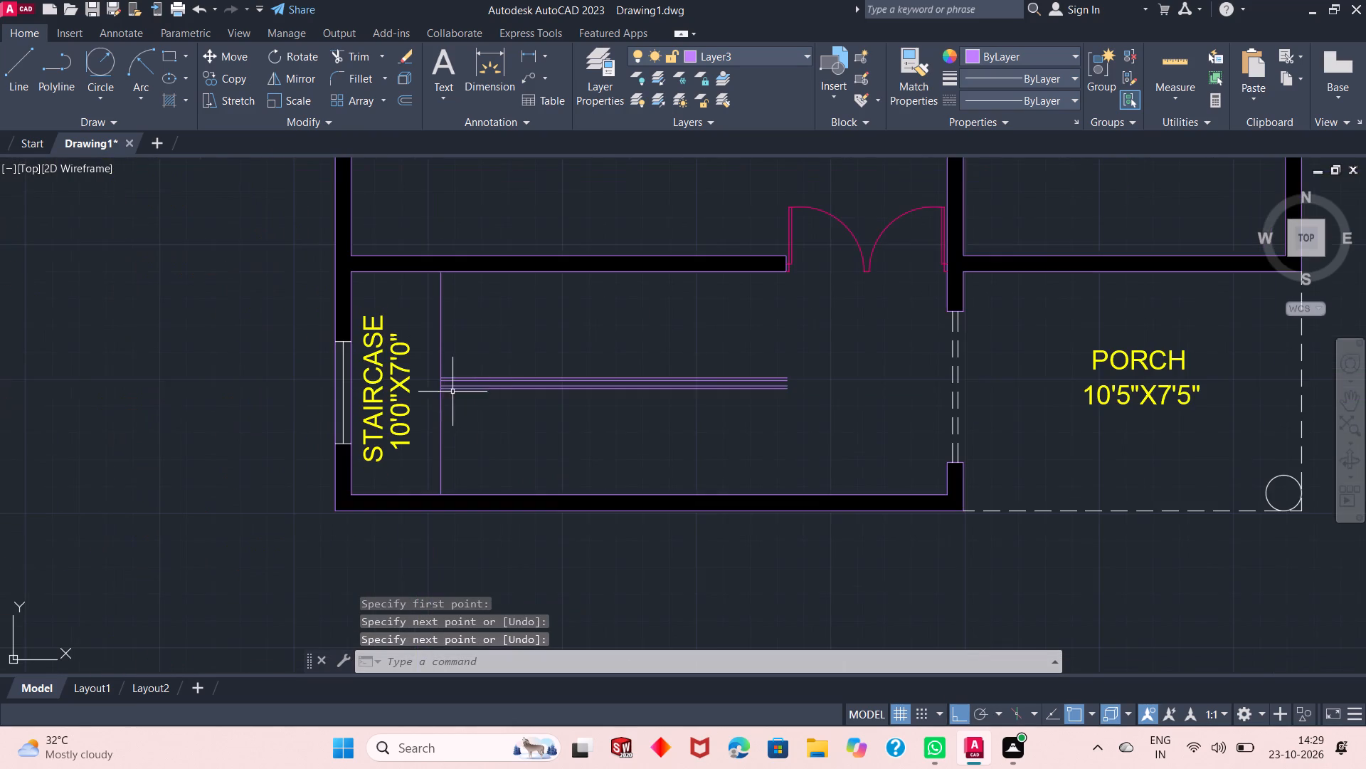
pyautogui.scroll(1, 541, 337)
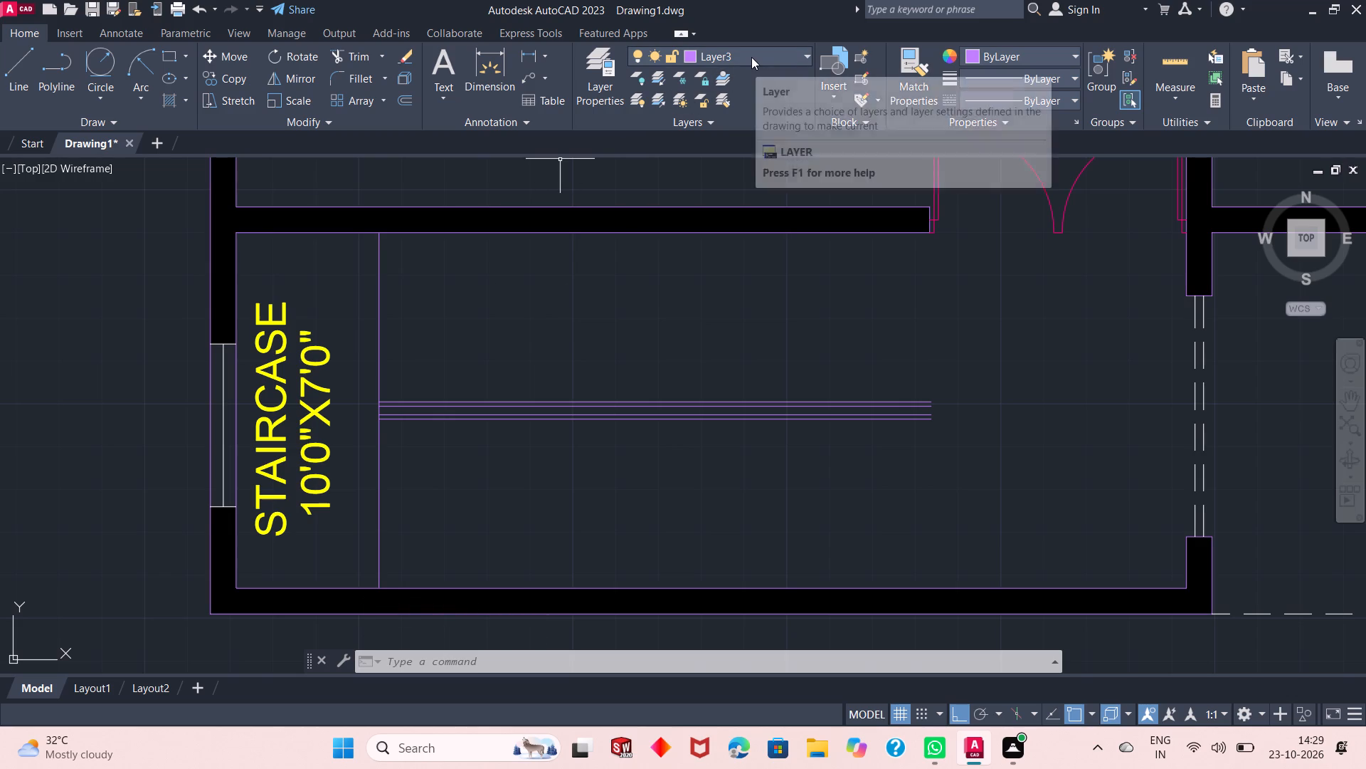
pyautogui.click(385, 102)
pyautogui.click(390, 161)
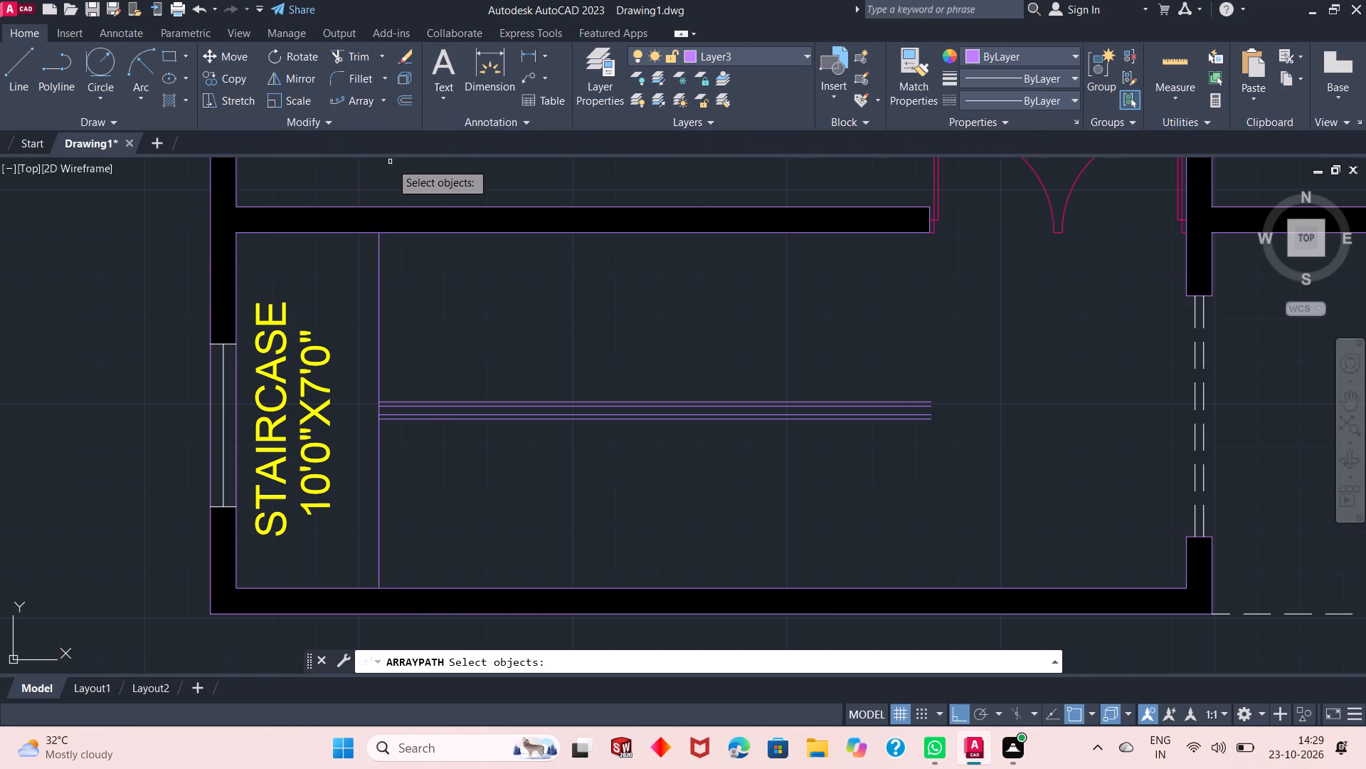
pyautogui.click(380, 354)
pyautogui.press('Return')
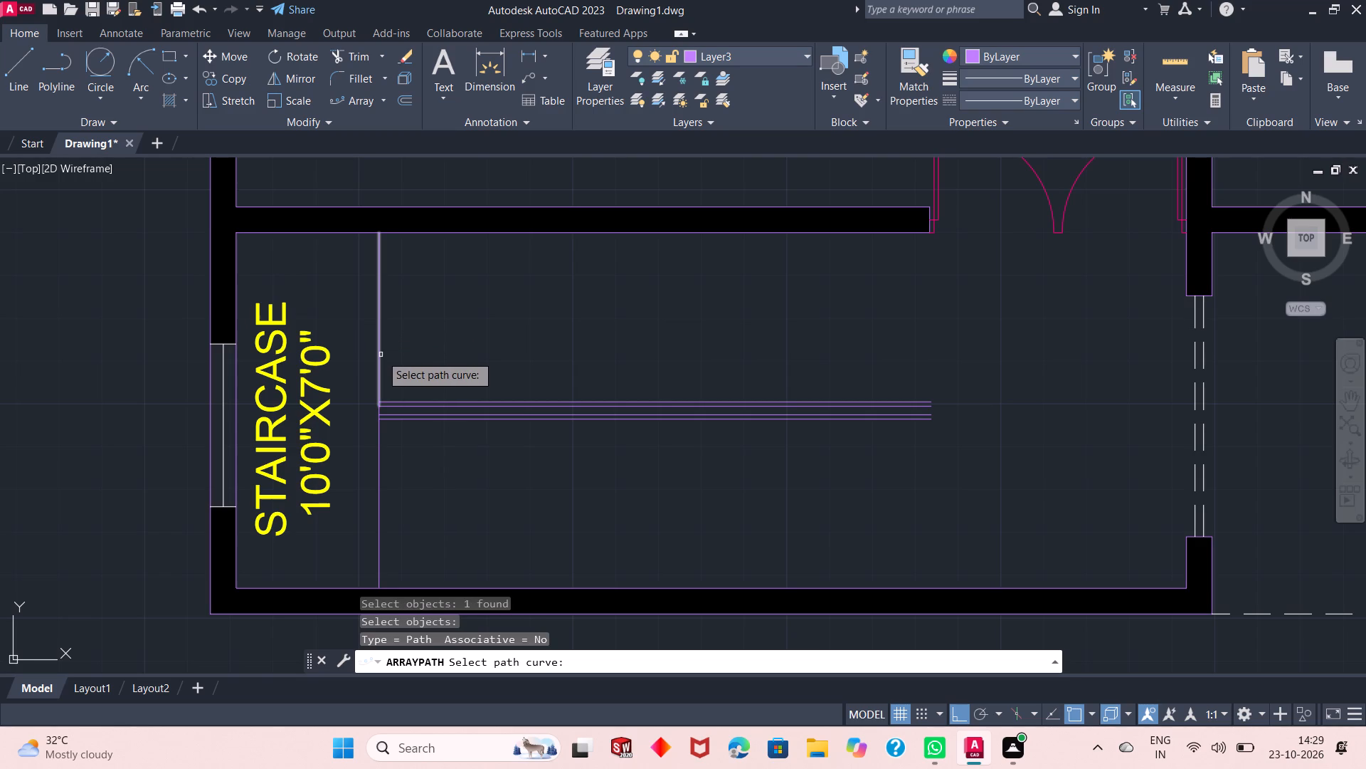
pyautogui.click(413, 404)
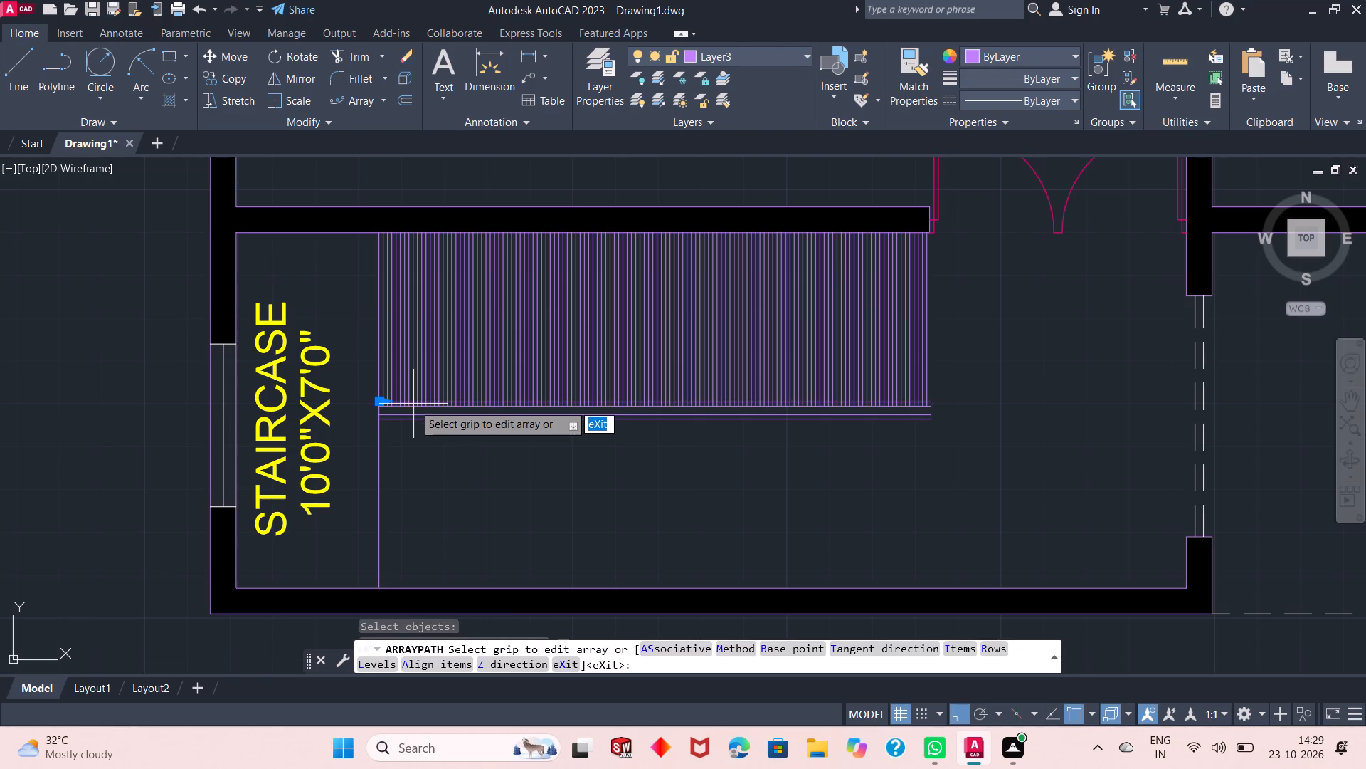
pyautogui.scroll(1, 523, 377)
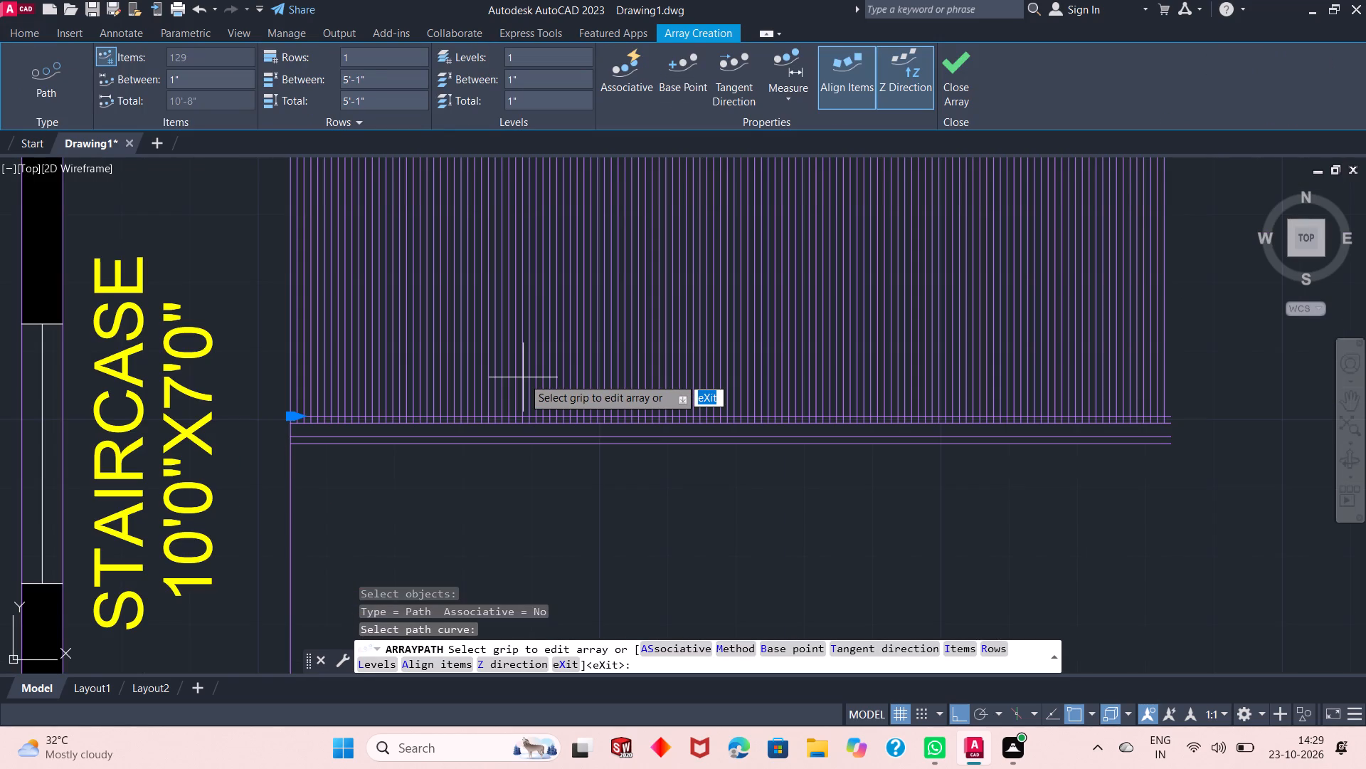
pyautogui.scroll(-1, 518, 376)
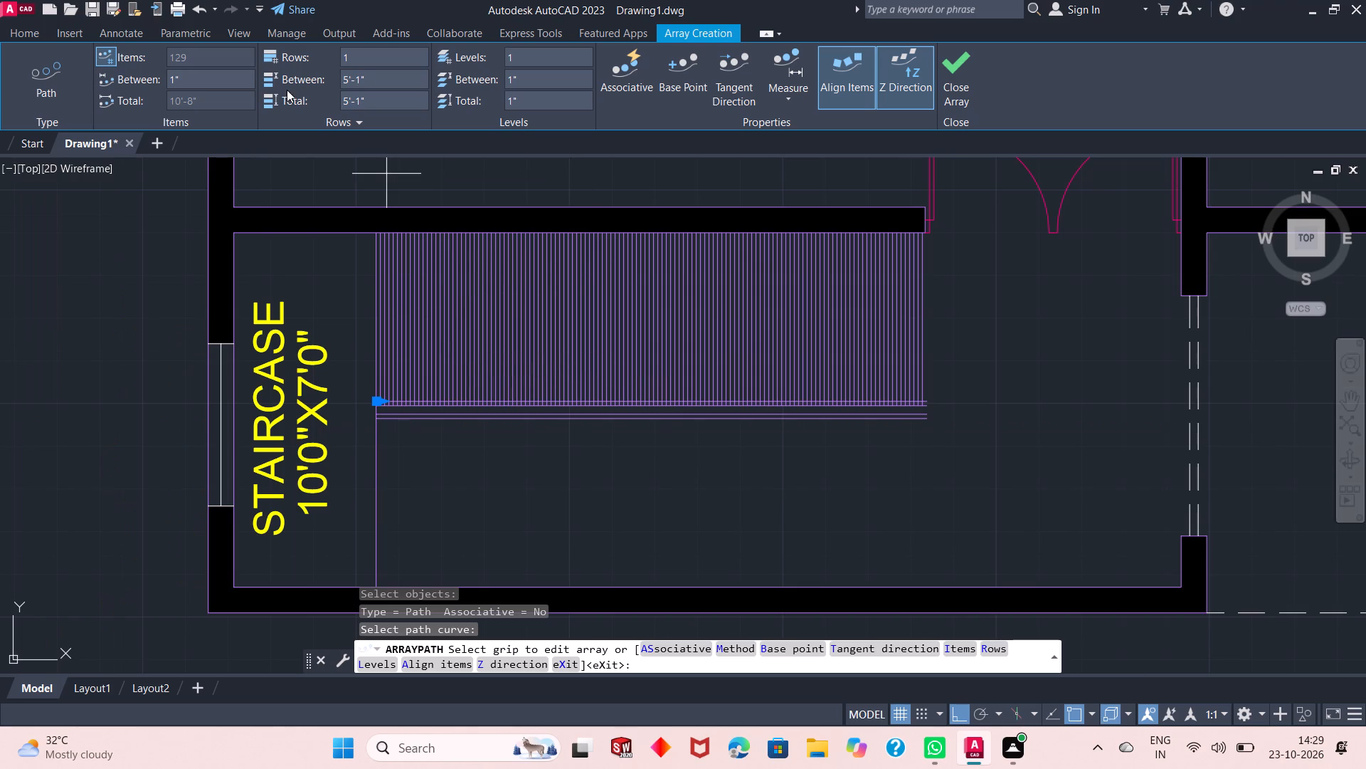
pyautogui.doubleClick(200, 72)
pyautogui.write('10')
pyautogui.hotkey('shift', '"')
pyautogui.press('Return')
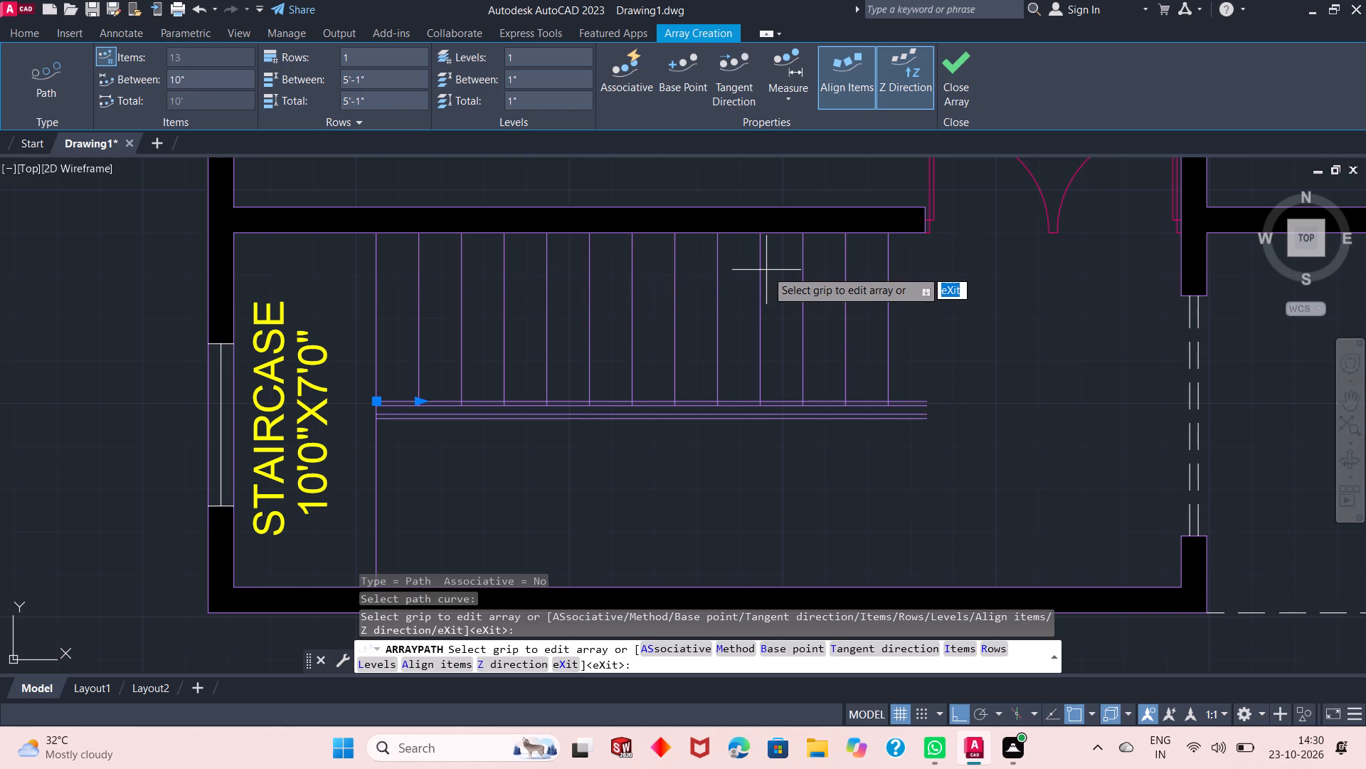
# Set the tread array's item spacing to 9" and finish the array.
pyautogui.click(233, 85)
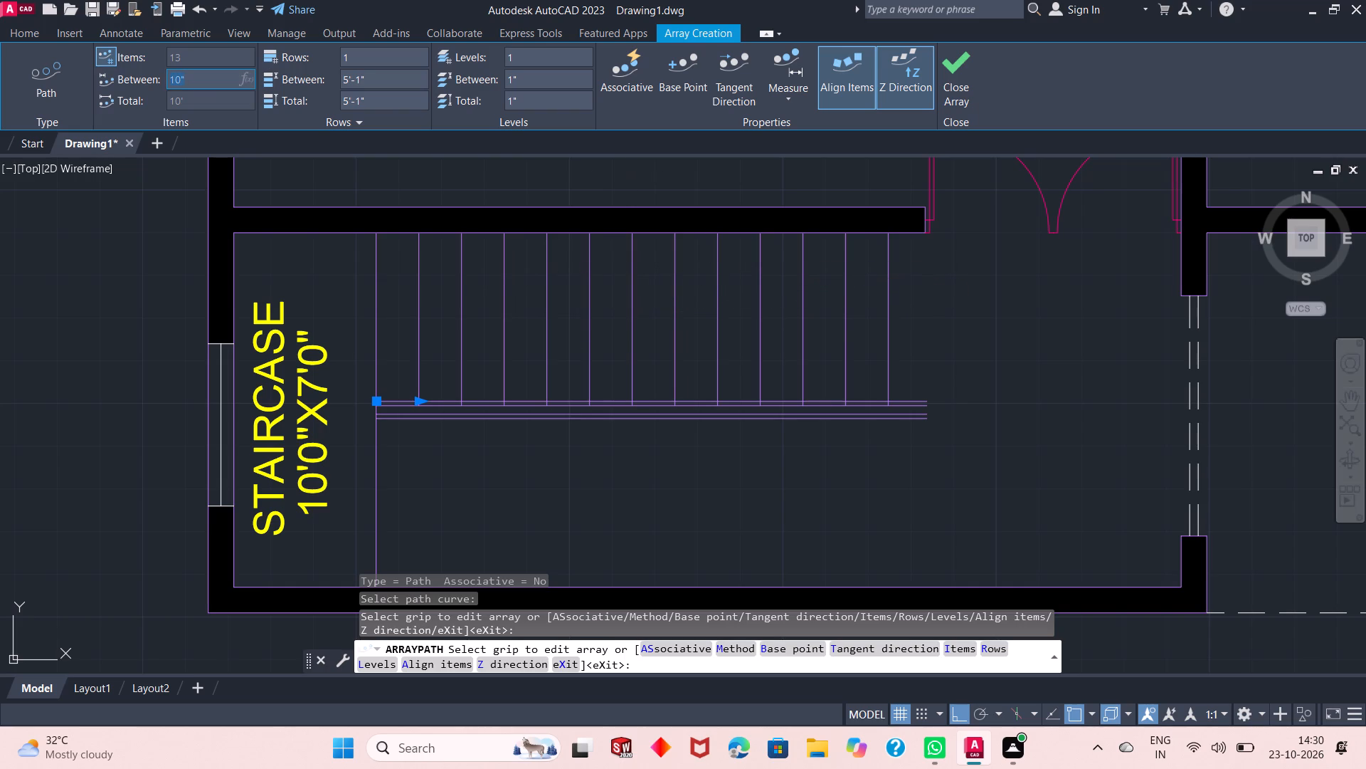
pyautogui.write('9"')
pyautogui.press('Return')
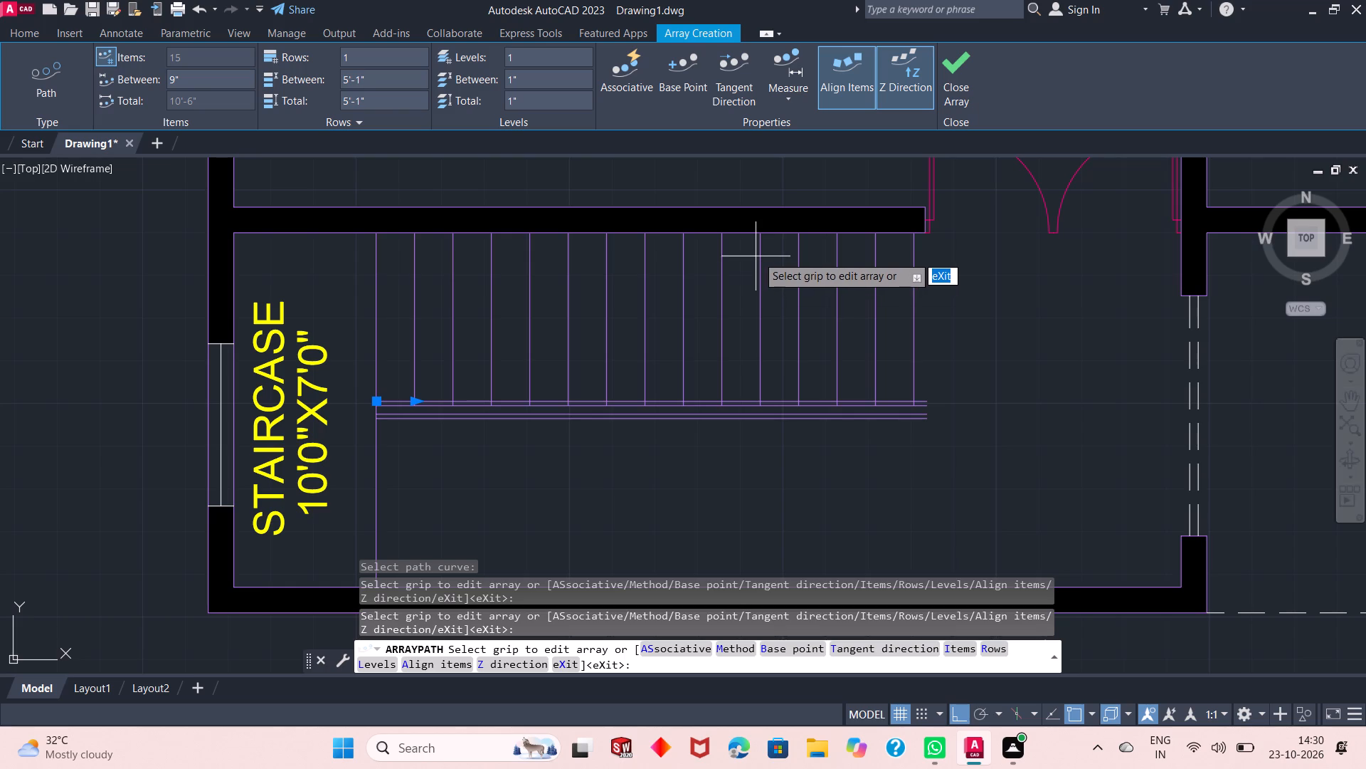
pyautogui.click(963, 100)
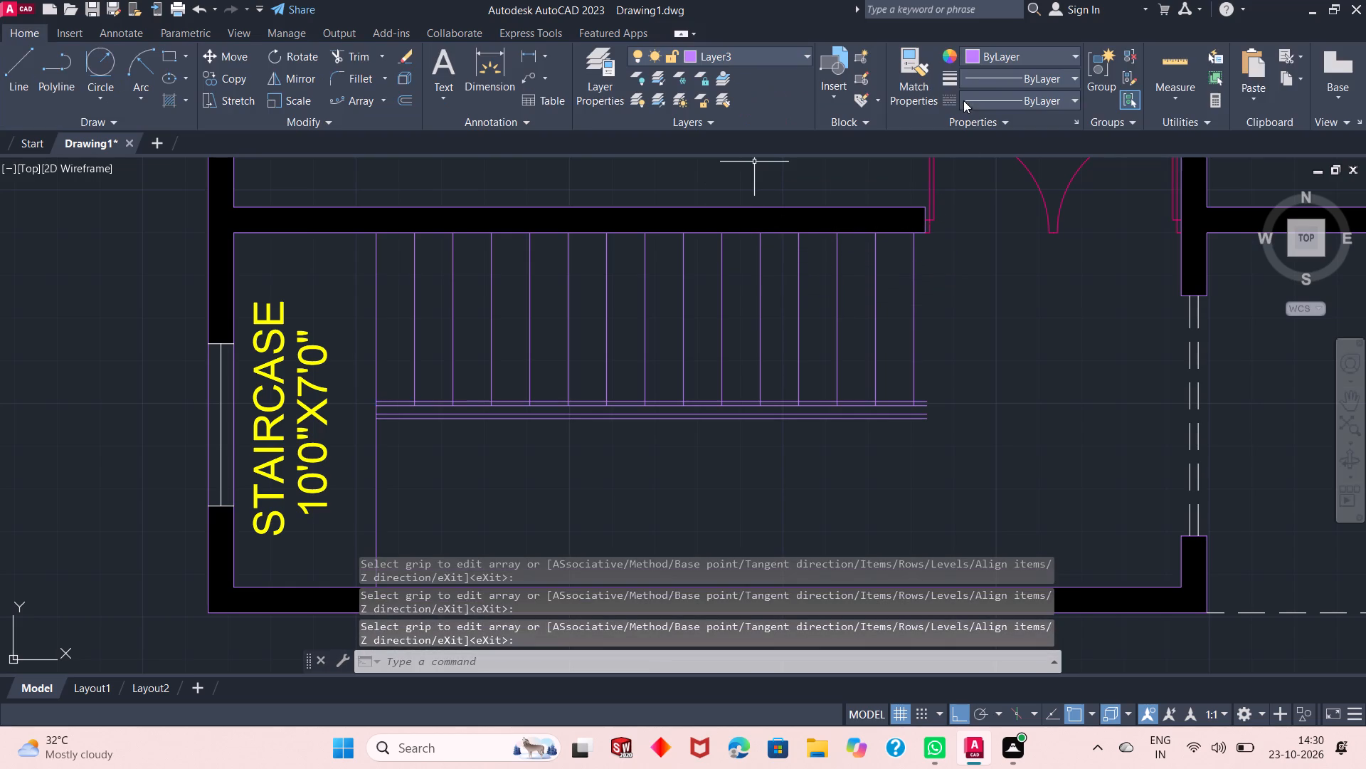
# Erase the five easternmost tread lines of the staircase's north flight.
pyautogui.moveTo(920, 330); pyautogui.dragTo(917, 333)
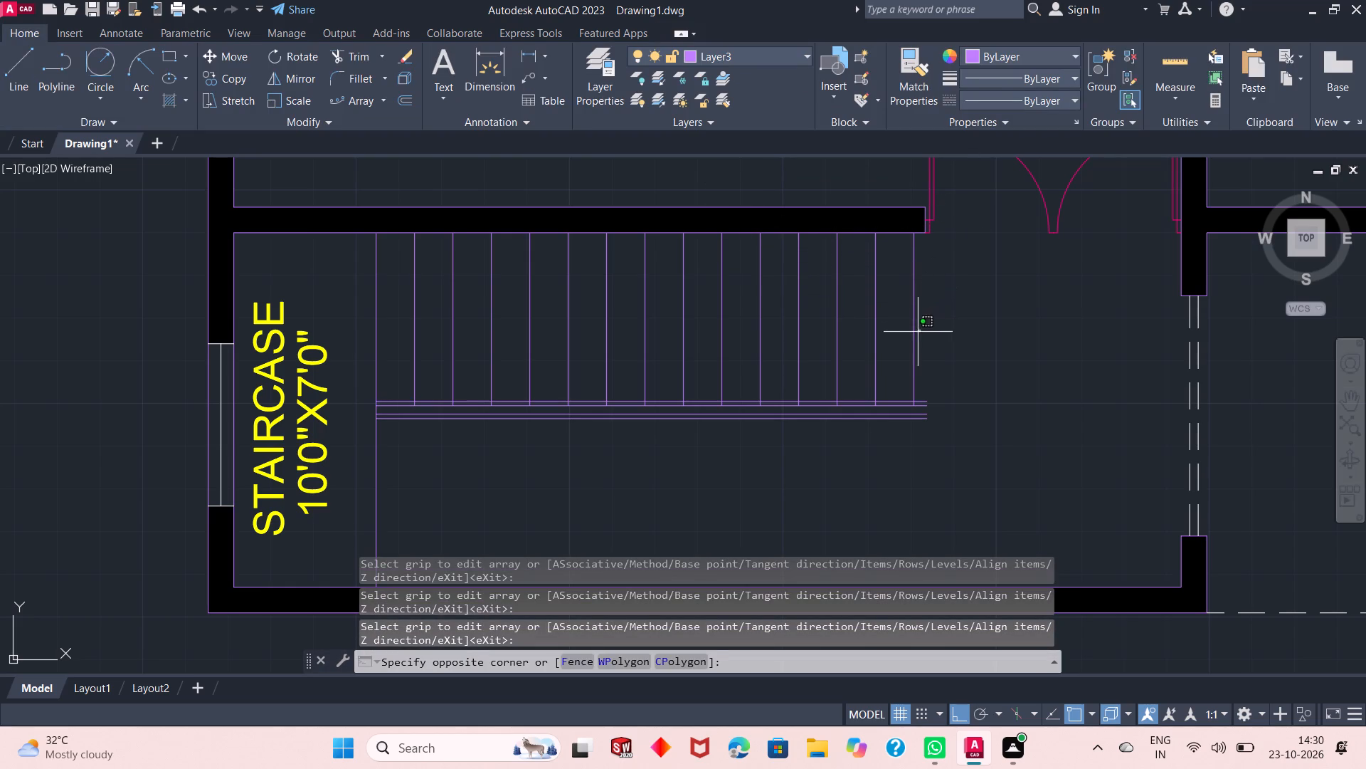
pyautogui.moveTo(917, 333); pyautogui.dragTo(794, 350)
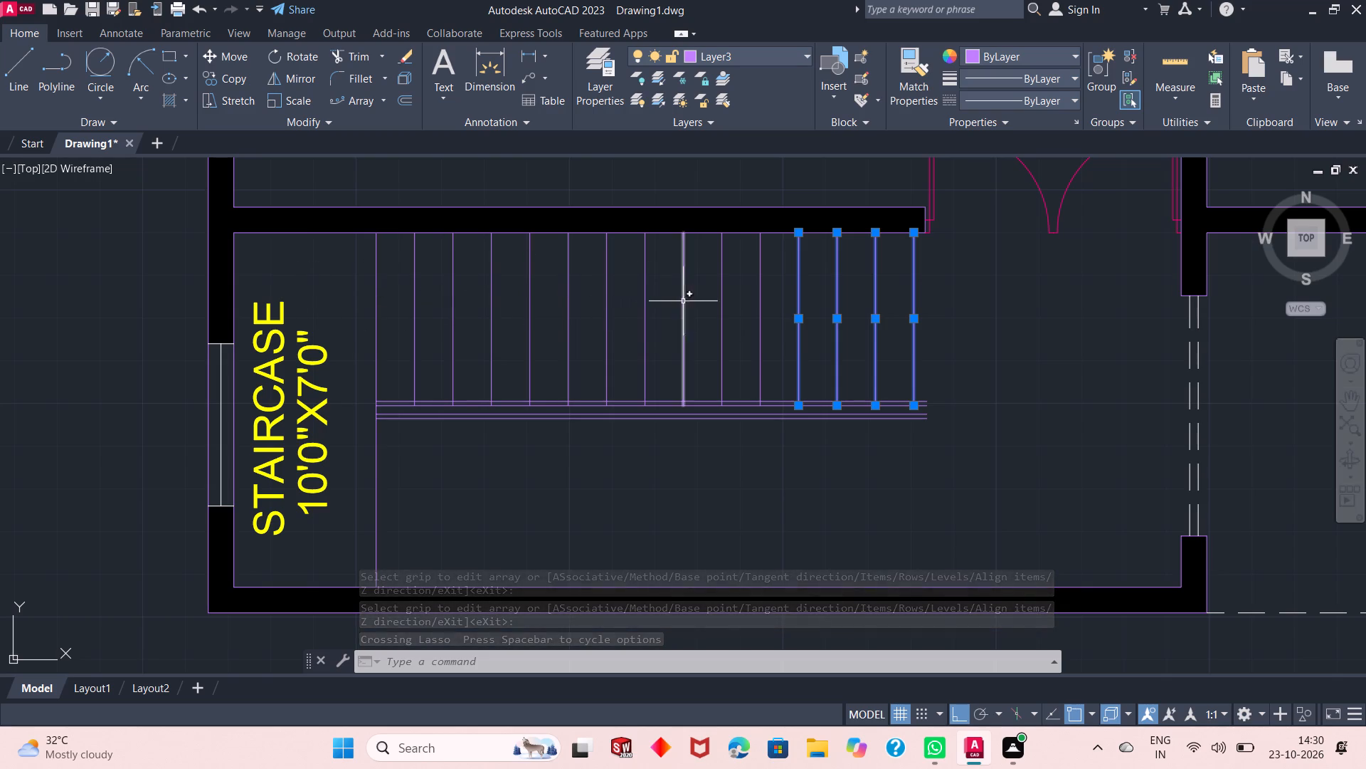
pyautogui.moveTo(777, 290); pyautogui.dragTo(753, 313)
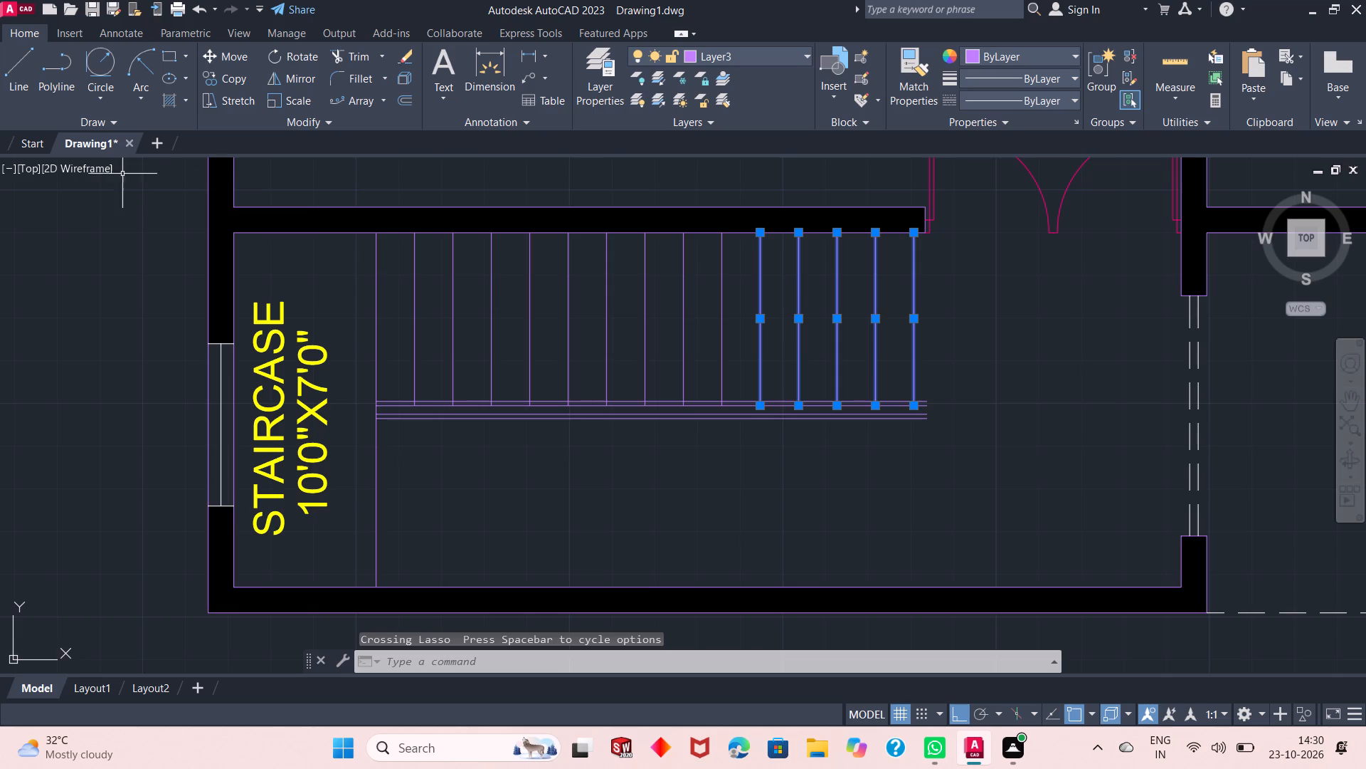
pyautogui.rightClick(110, 216)
pyautogui.click(174, 323)
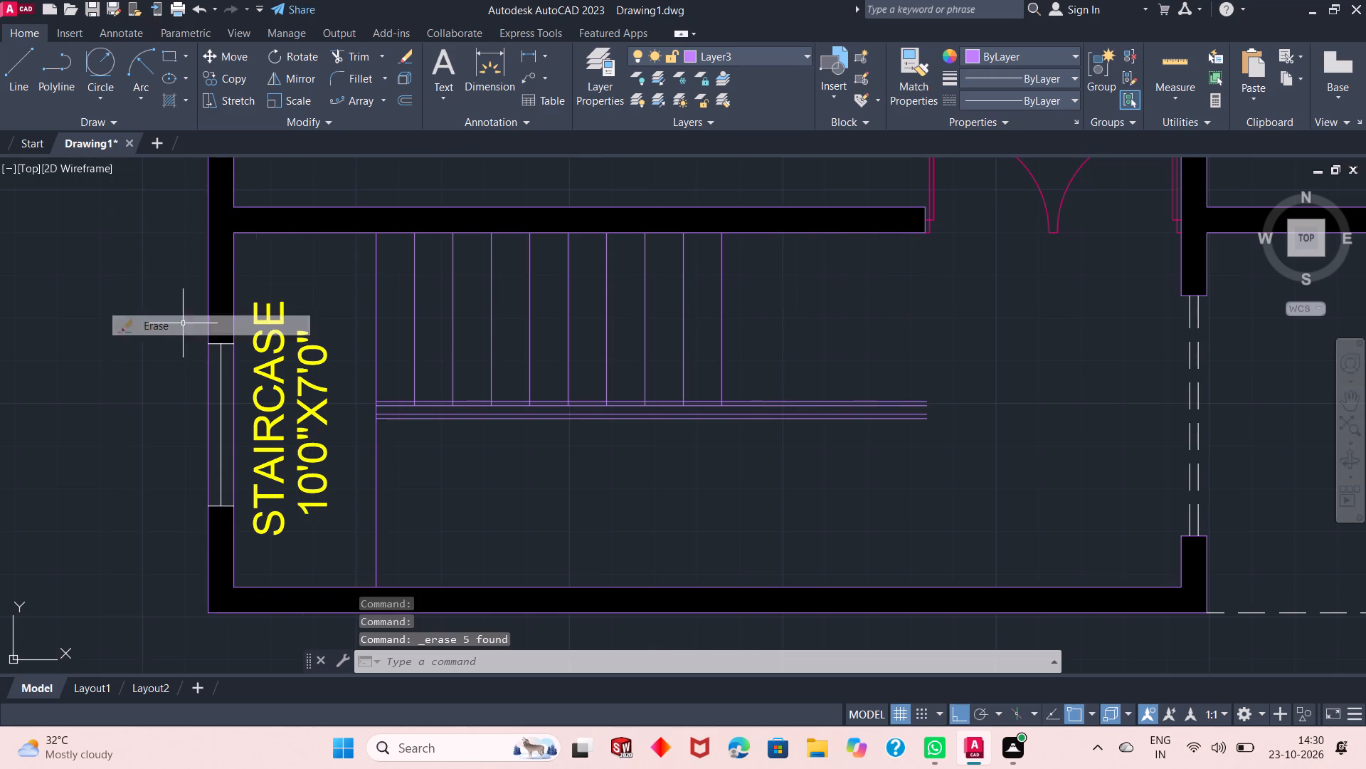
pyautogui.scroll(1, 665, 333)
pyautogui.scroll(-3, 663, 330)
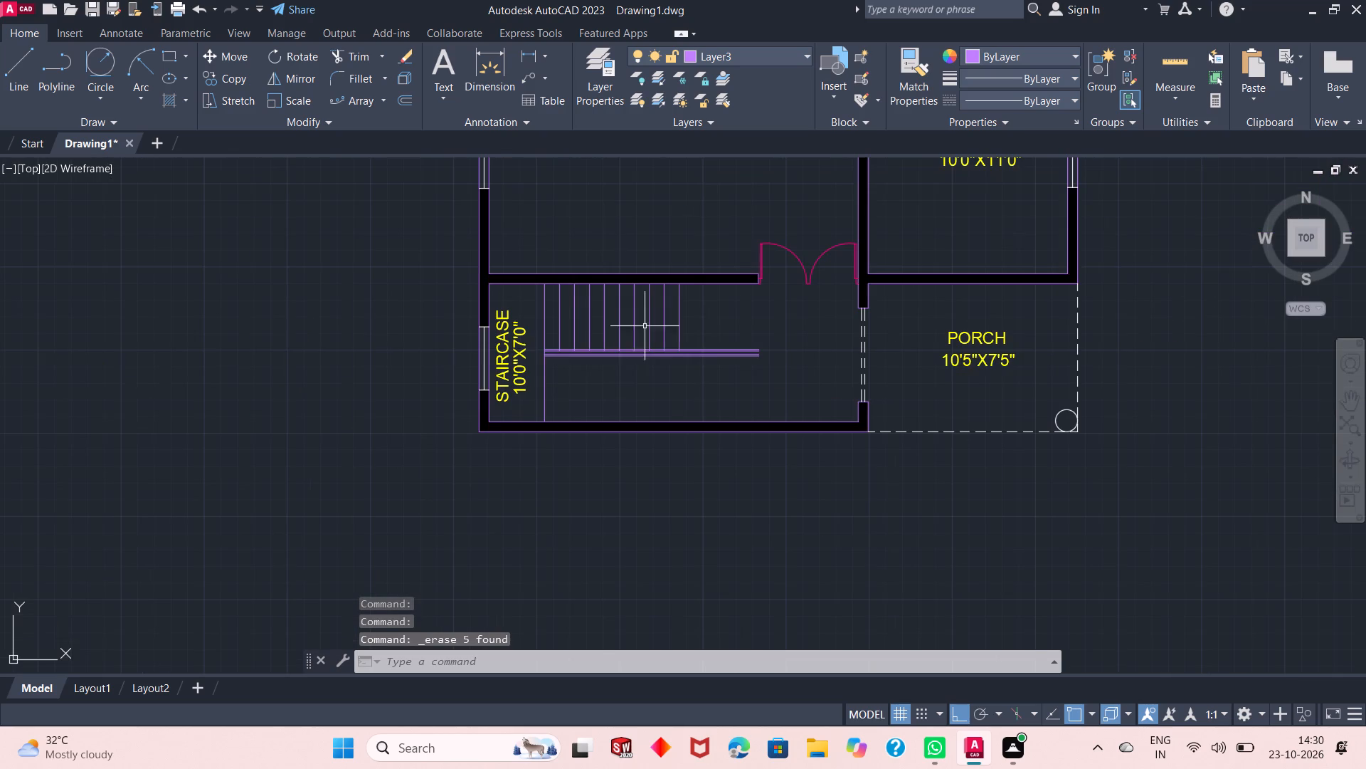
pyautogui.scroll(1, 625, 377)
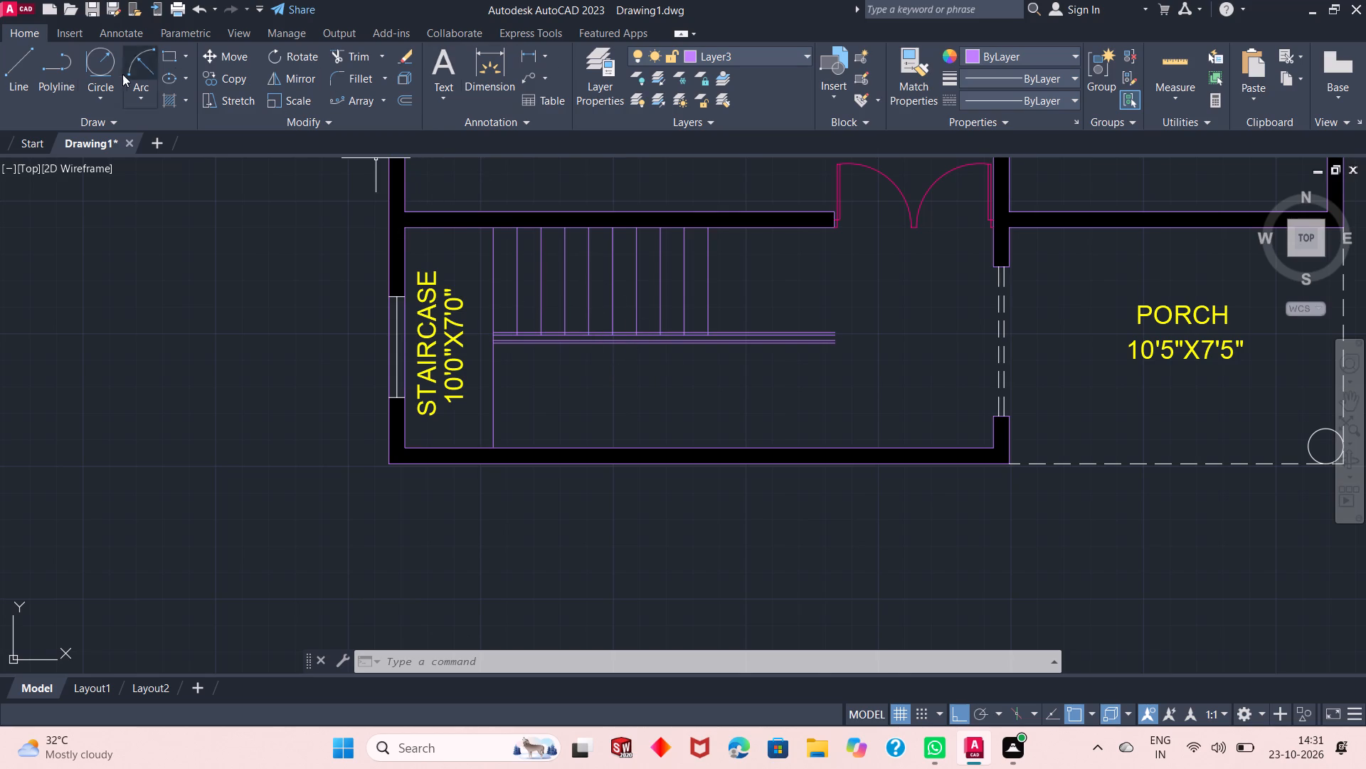
# Path-array the south flight's vertical line along the southern inner railing line with 9" spacing between items.
pyautogui.click(351, 101)
pyautogui.click(492, 360)
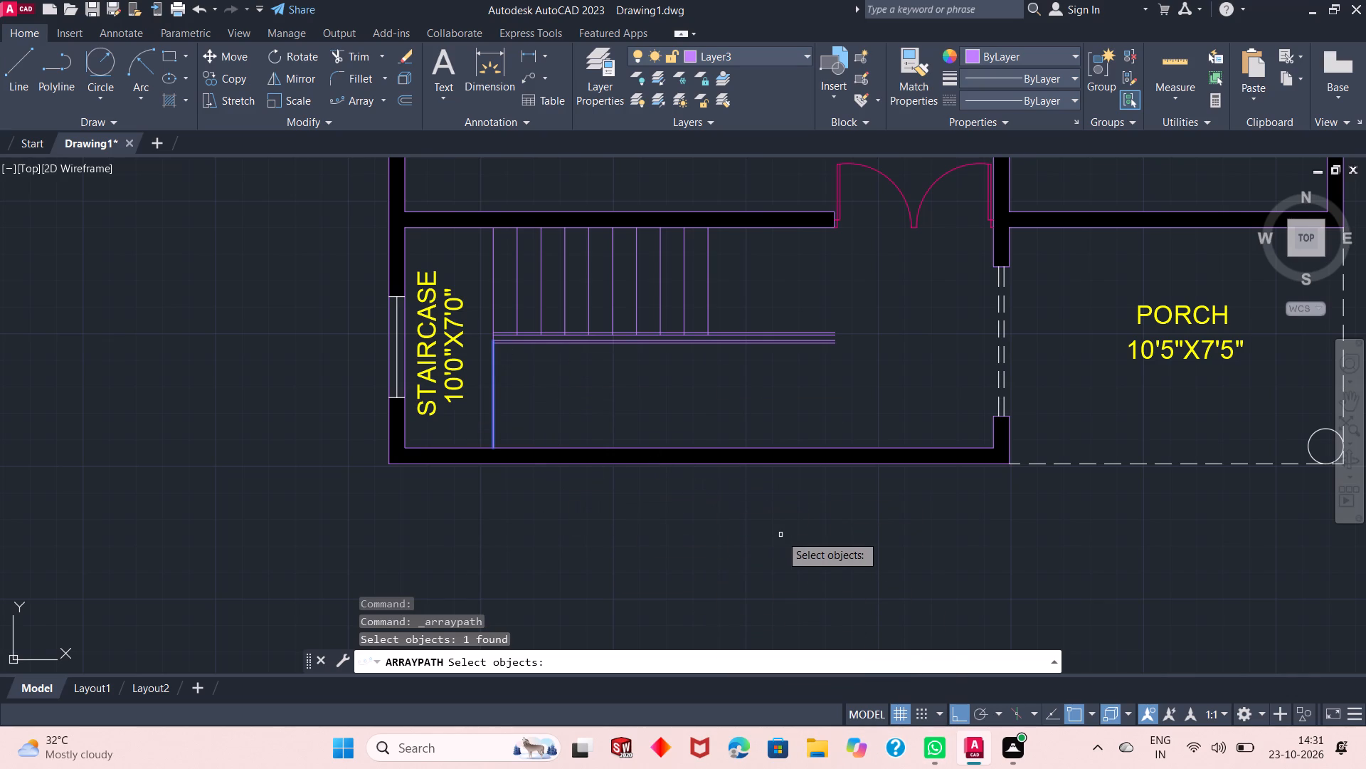
pyautogui.press('Return')
pyautogui.scroll(1, 488, 299)
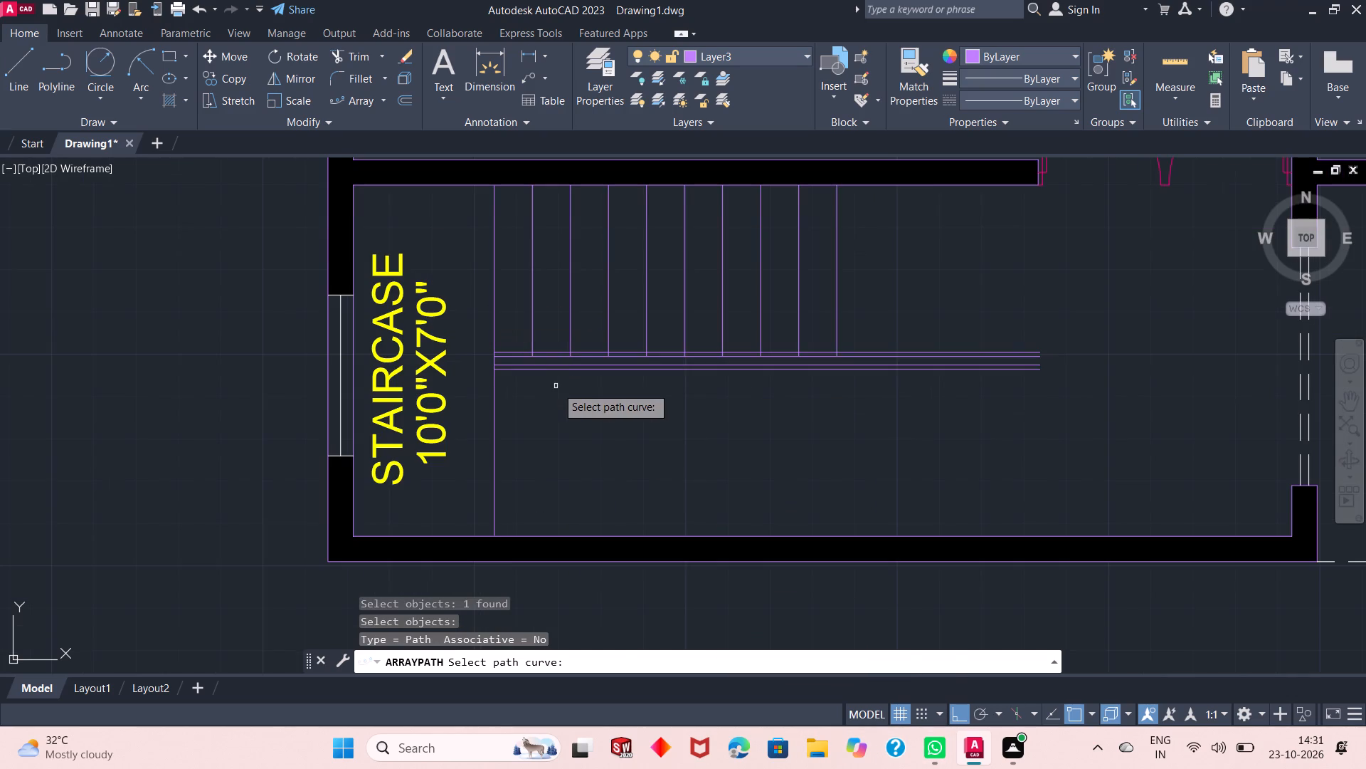
pyautogui.click(570, 365)
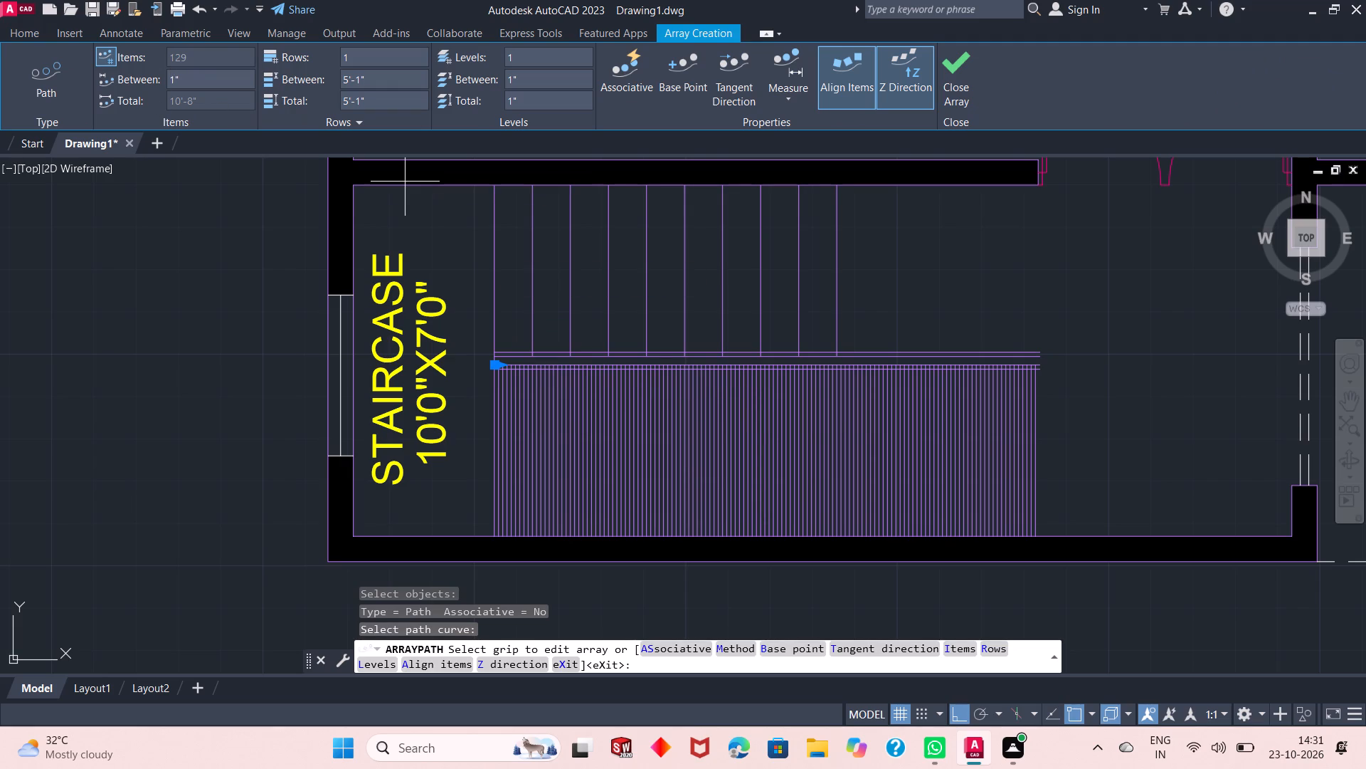
pyautogui.doubleClick(224, 78)
pyautogui.write('9"')
pyautogui.press('Return')
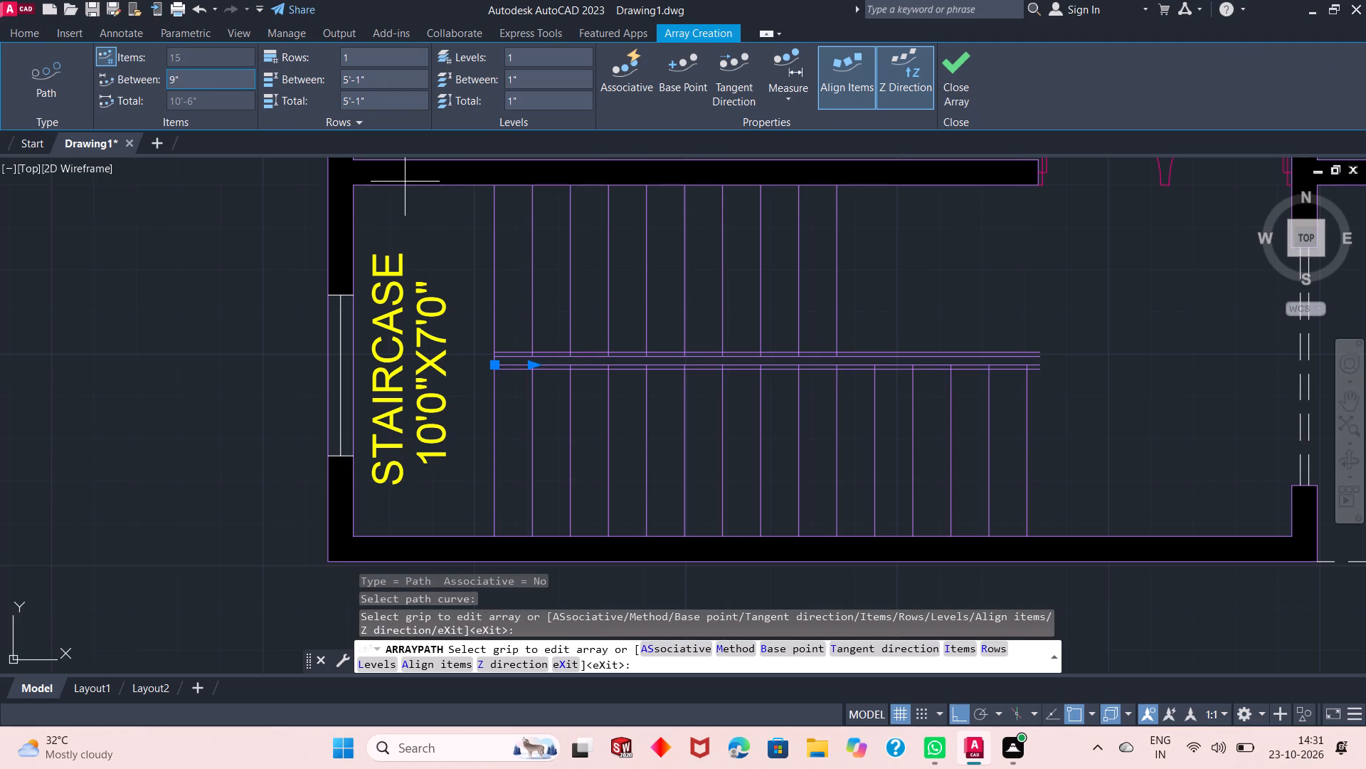
pyautogui.click(944, 70)
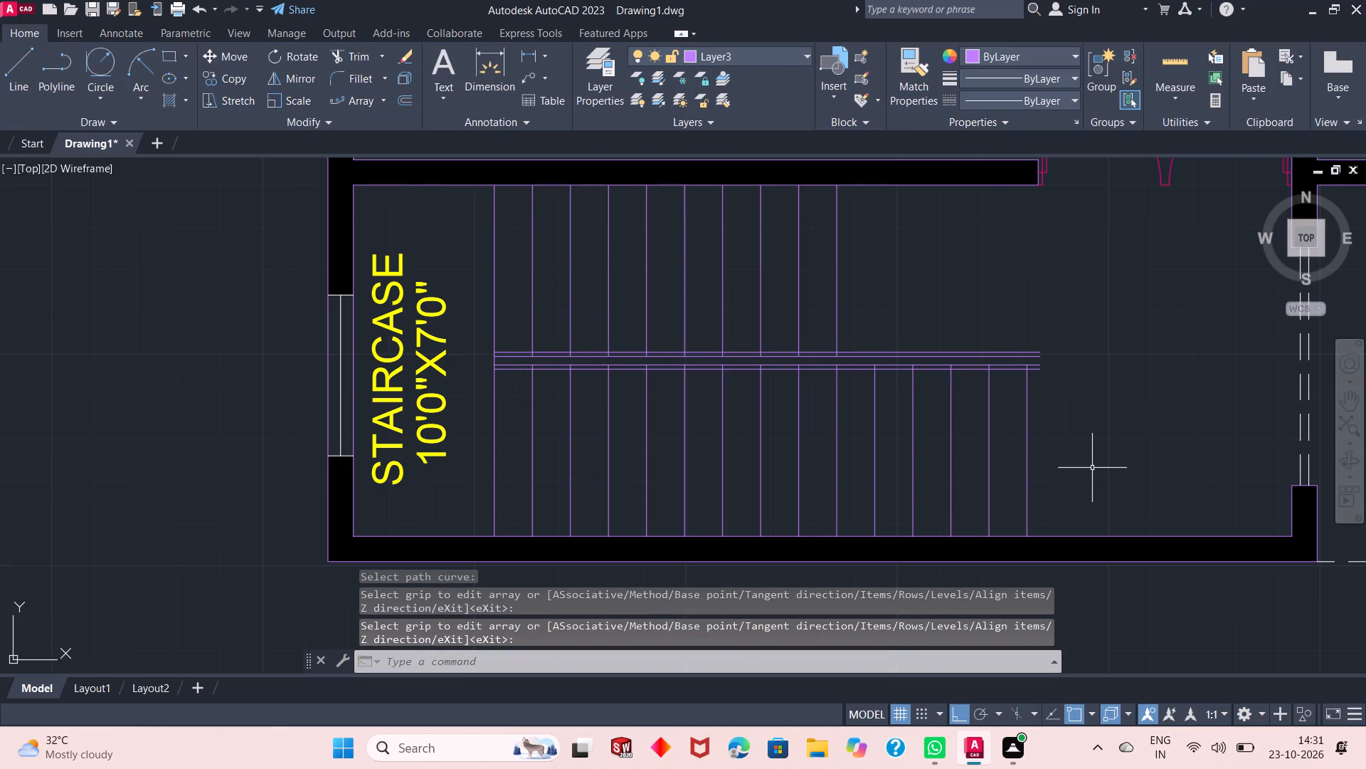
# Erase the five easternmost tread lines of the staircase's south flight.
pyautogui.moveTo(1042, 404); pyautogui.dragTo(867, 439)
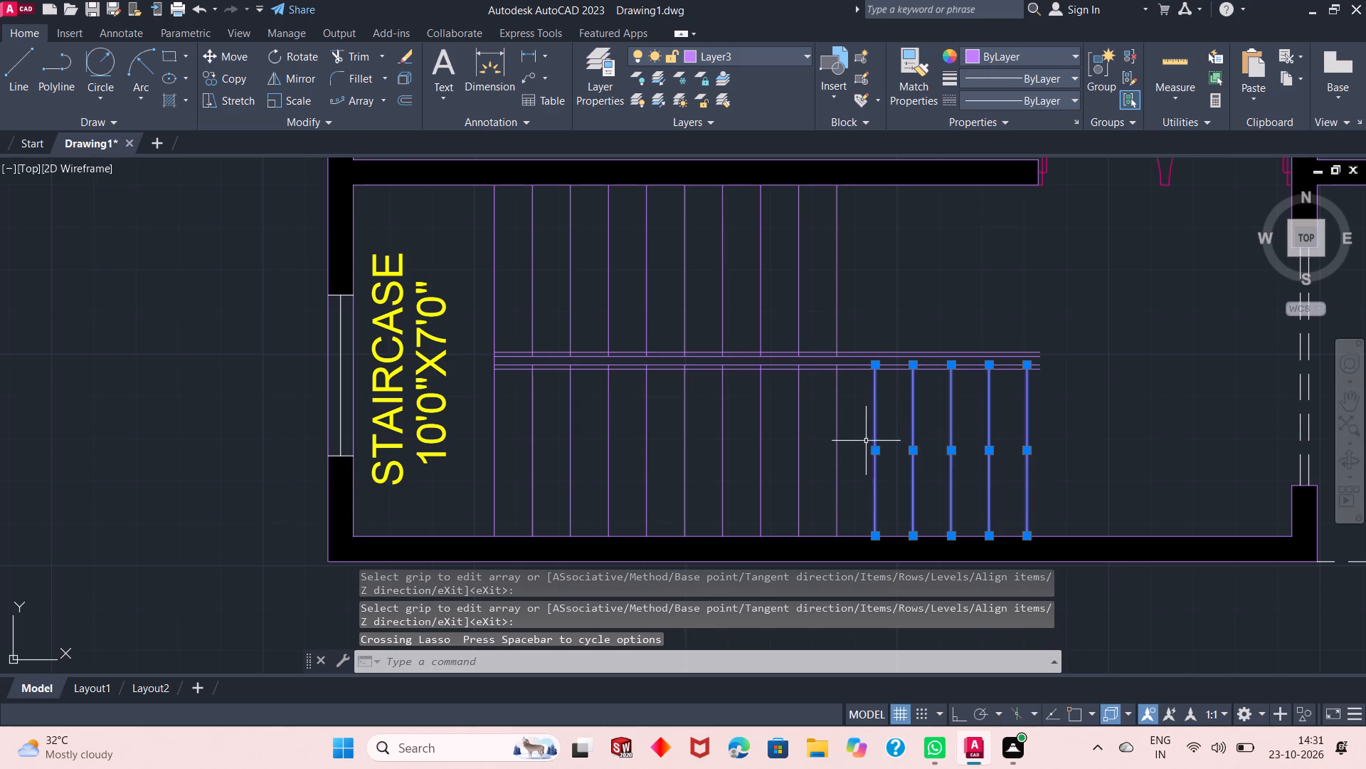
pyautogui.rightClick(914, 256)
pyautogui.click(966, 365)
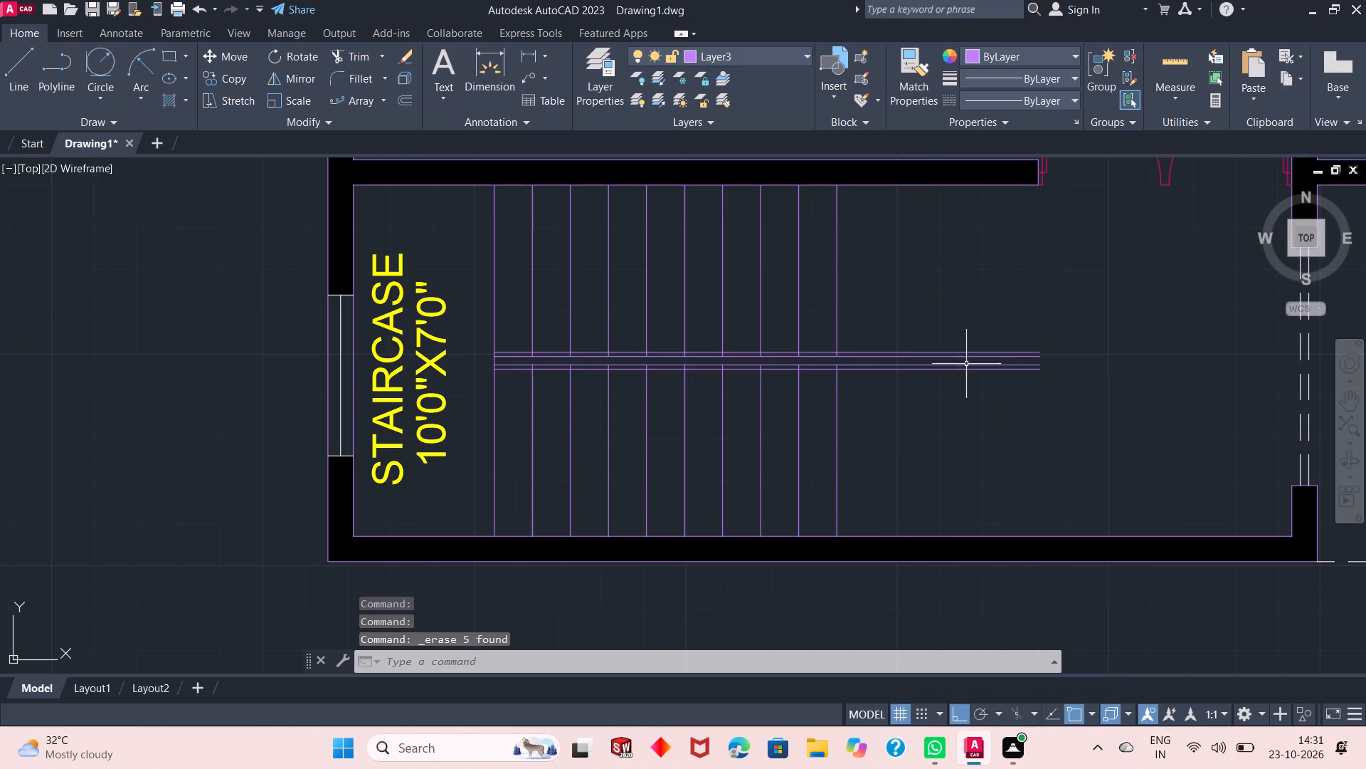
# Trim the four railing lines where they run past the easternmost tread line.
pyautogui.click(10, 56)
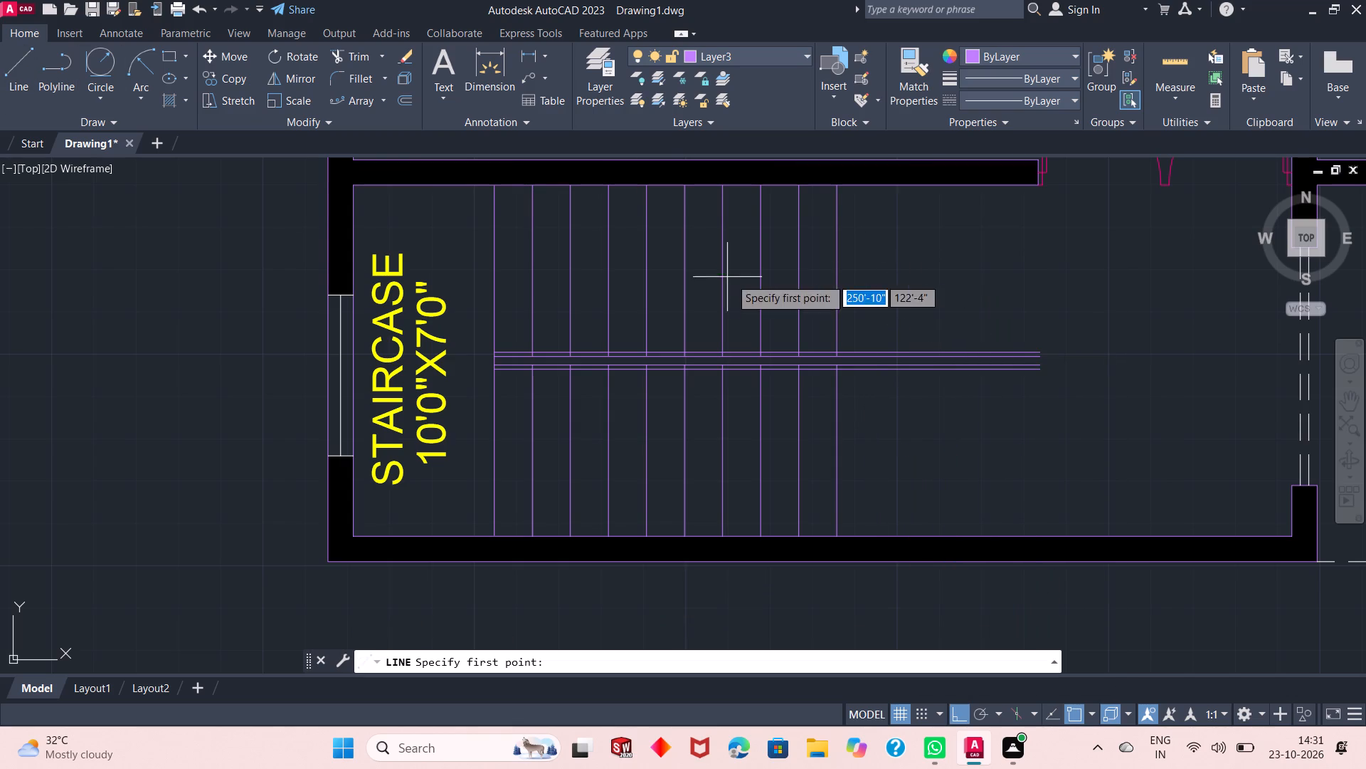
pyautogui.click(349, 48)
pyautogui.moveTo(953, 313); pyautogui.dragTo(917, 367)
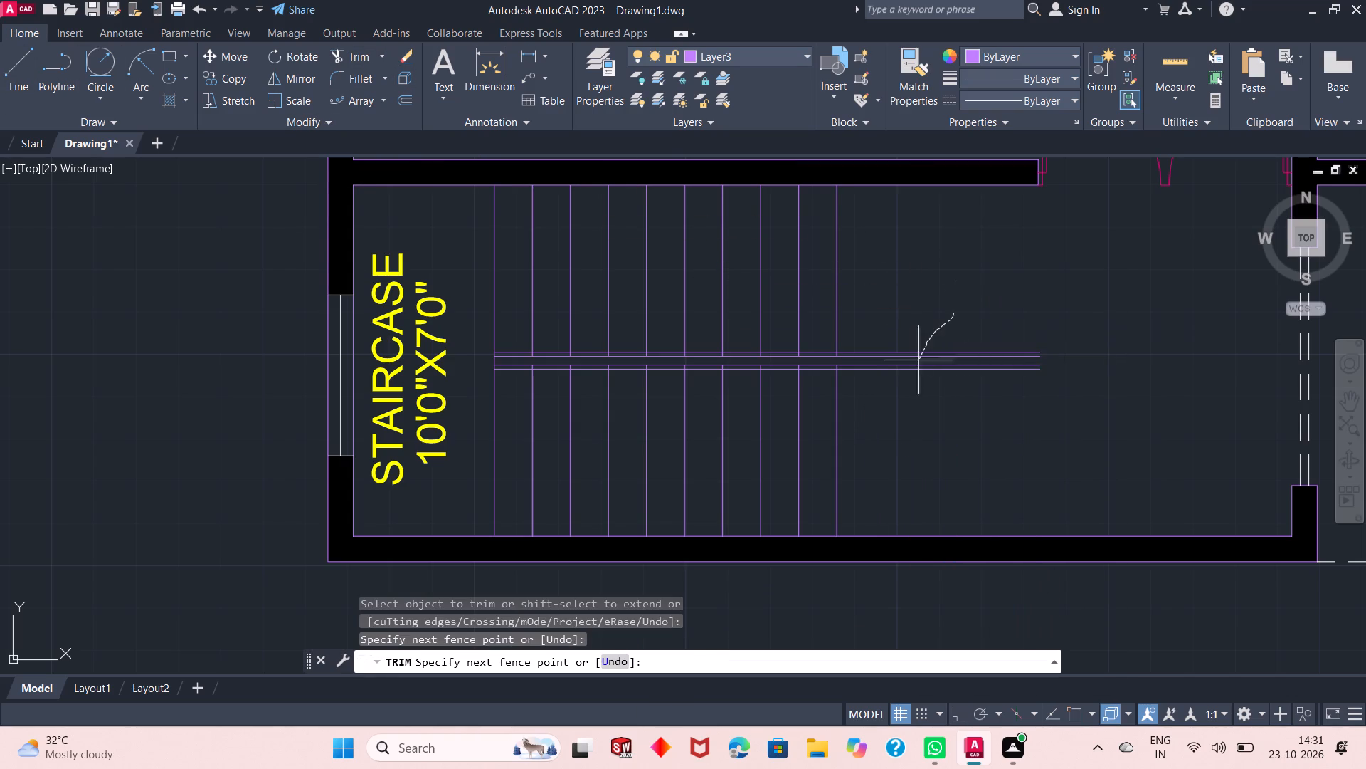
pyautogui.moveTo(917, 367); pyautogui.dragTo(910, 384)
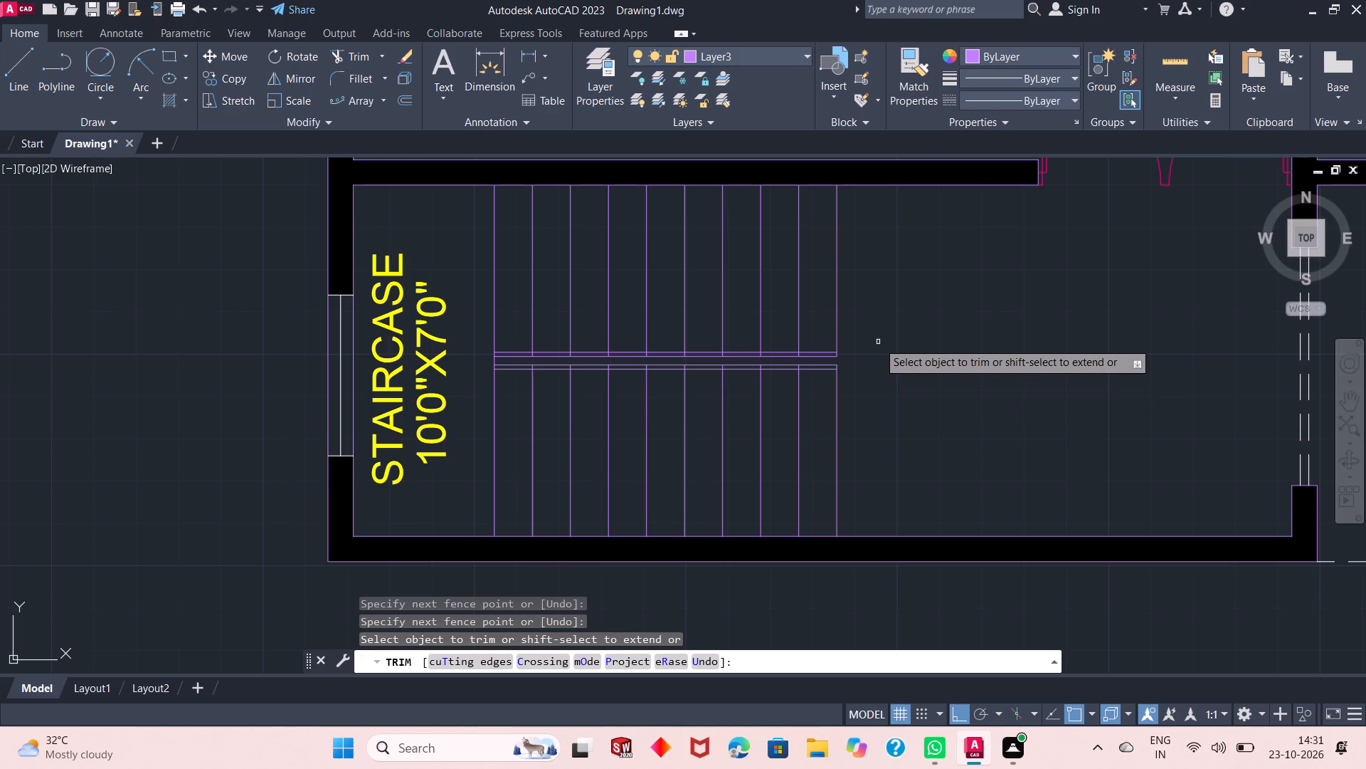
pyautogui.rightClick(878, 342)
pyautogui.click(887, 348)
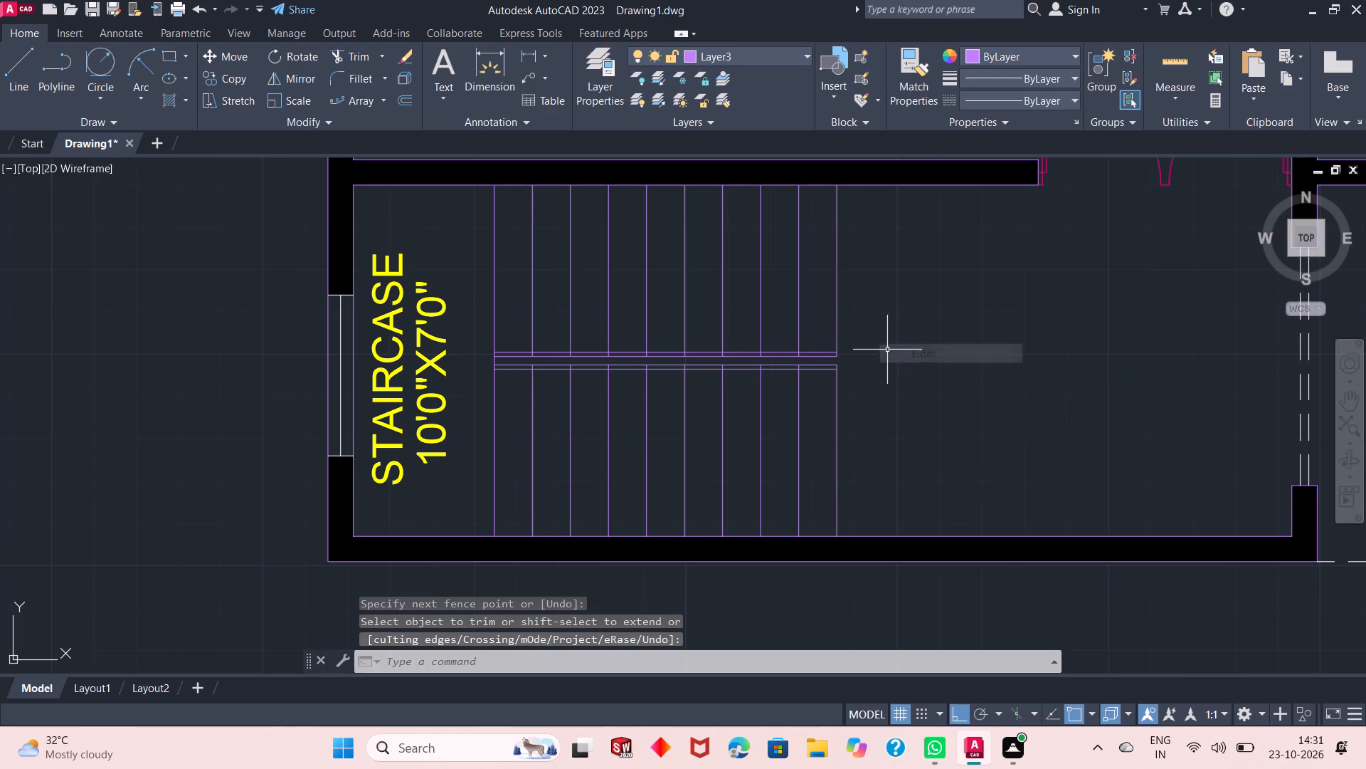
# Extend the easternmost tread line of the south flight north across the gap between the two inner railing lines.
pyautogui.scroll(2, 881, 375)
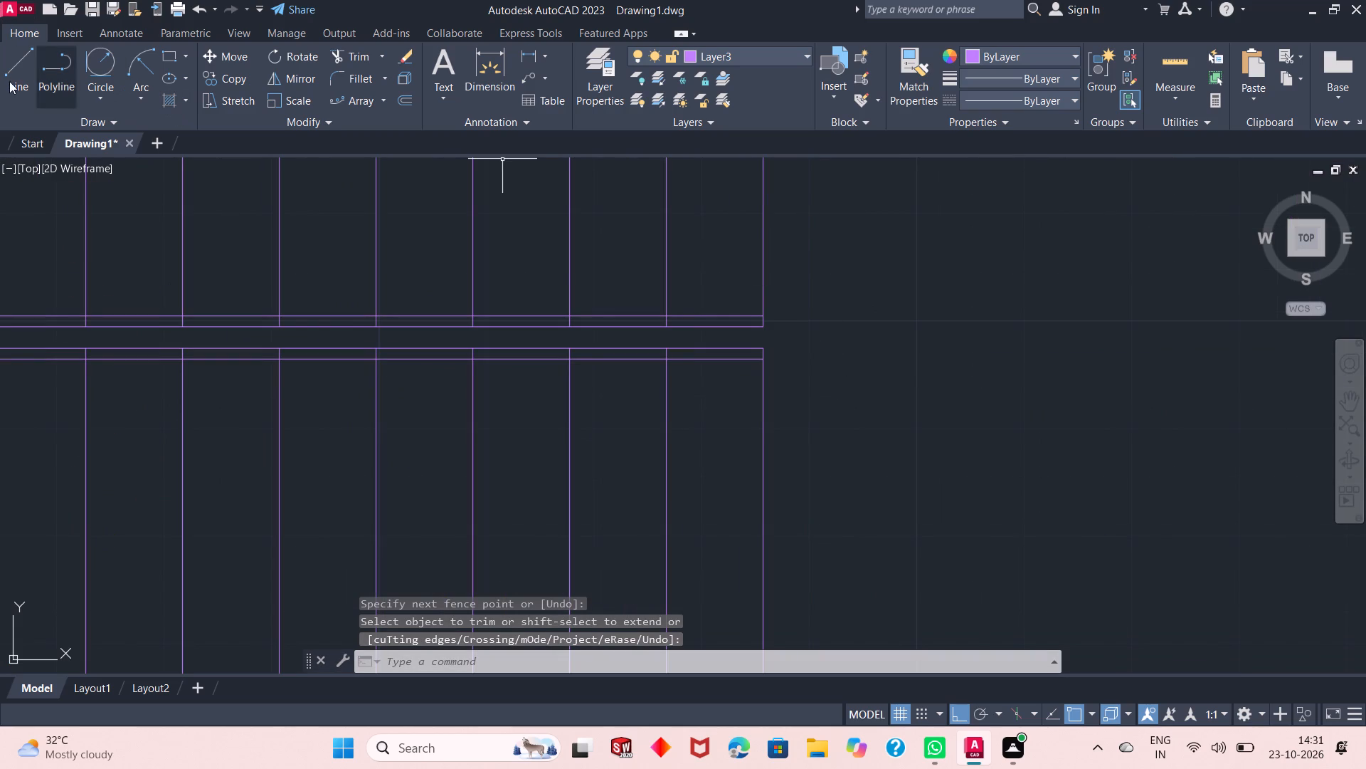
pyautogui.click(384, 59)
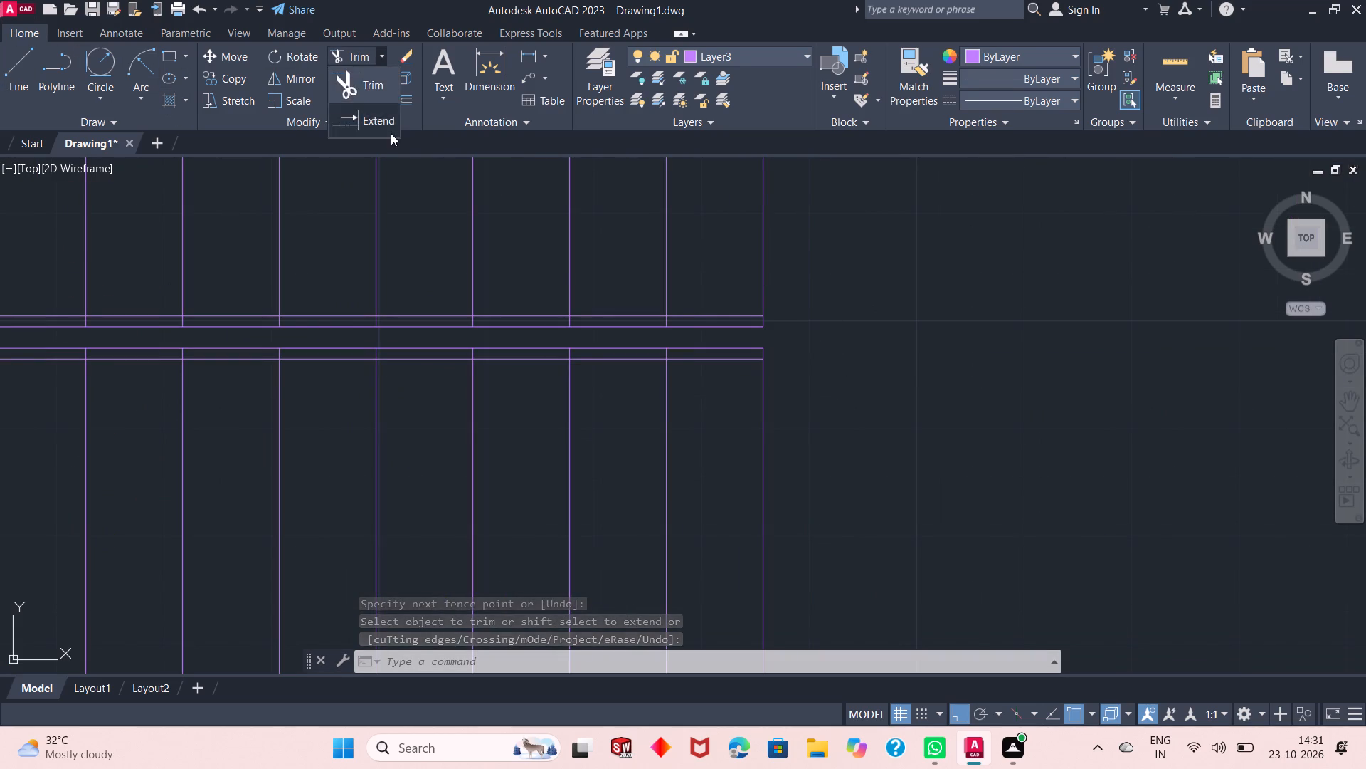
pyautogui.click(391, 133)
pyautogui.click(765, 388)
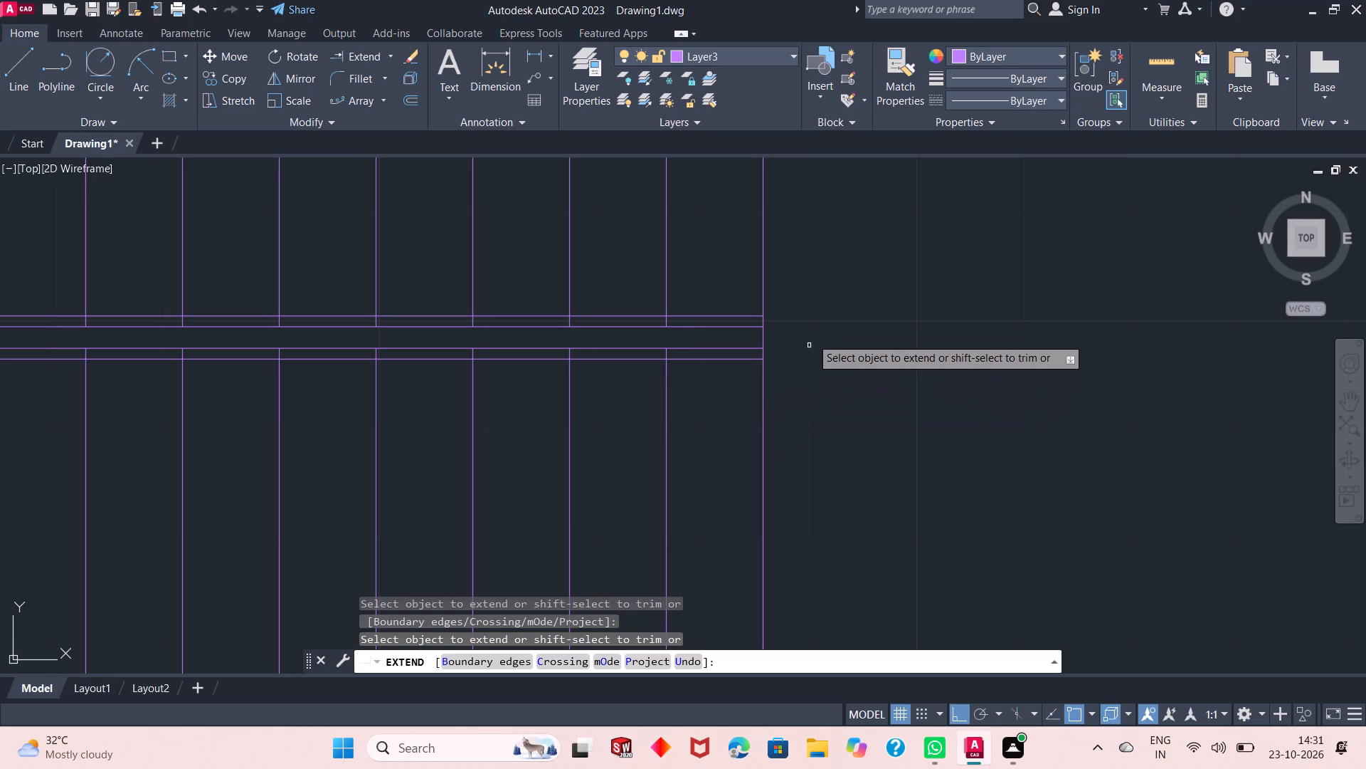
pyautogui.scroll(-1, 842, 374)
pyautogui.rightClick(202, 344)
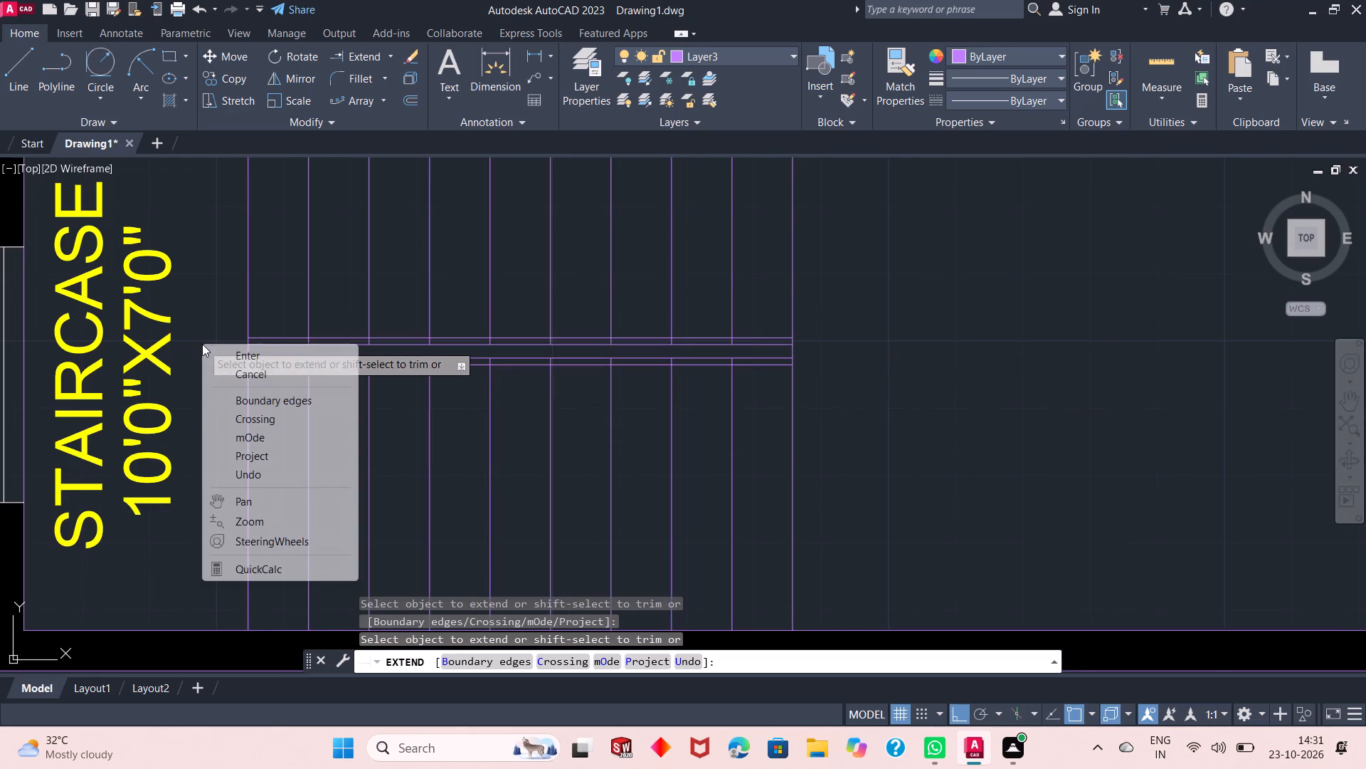
pyautogui.click(223, 350)
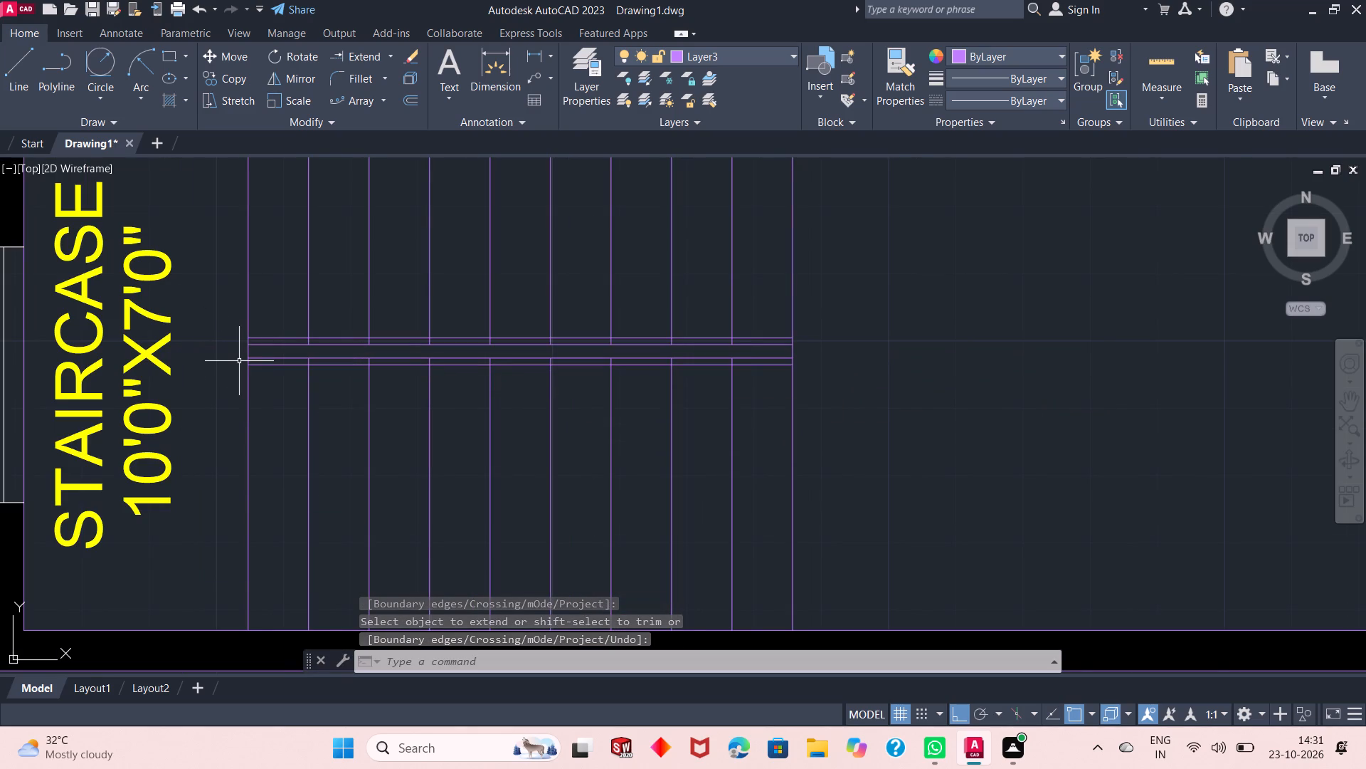
# Offset the short vertical line at the railing's west end 2" to the east.
pyautogui.scroll(1, 240, 361)
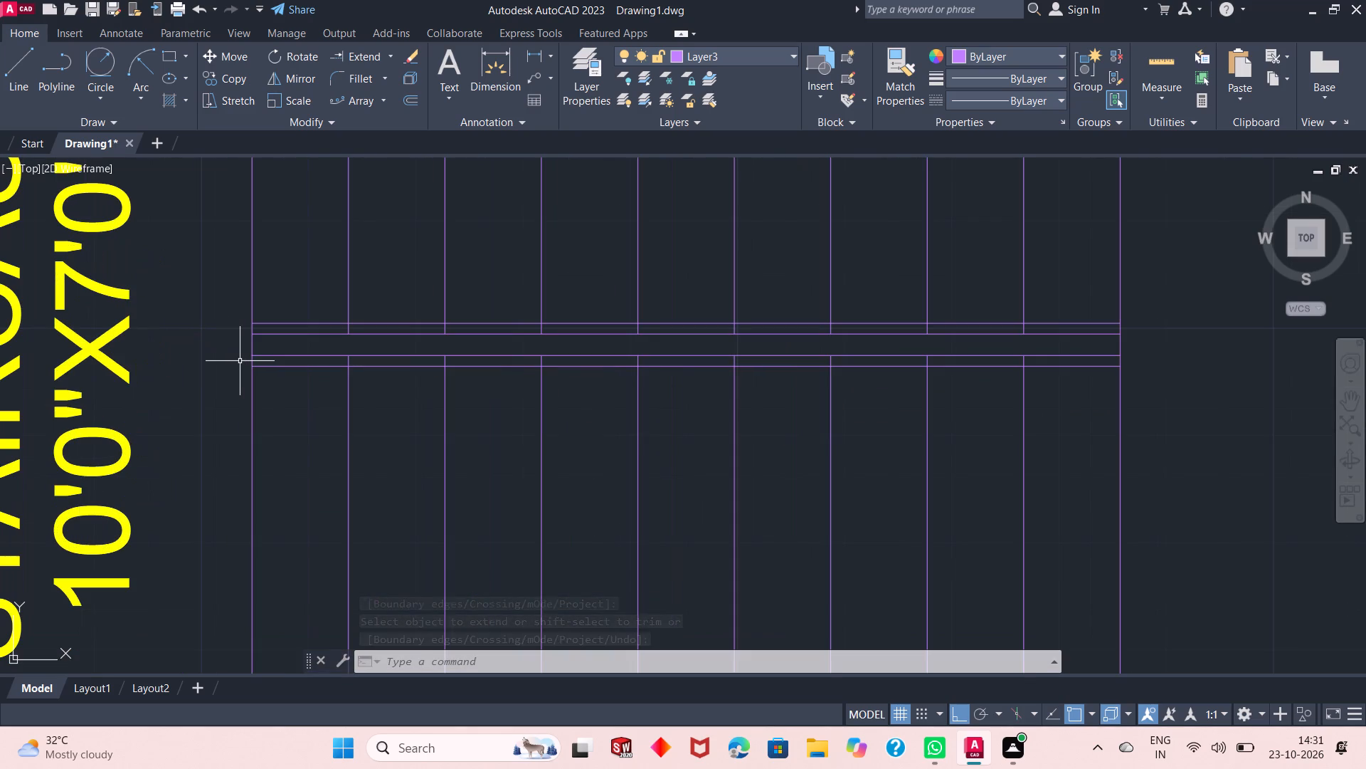
pyautogui.click(254, 350)
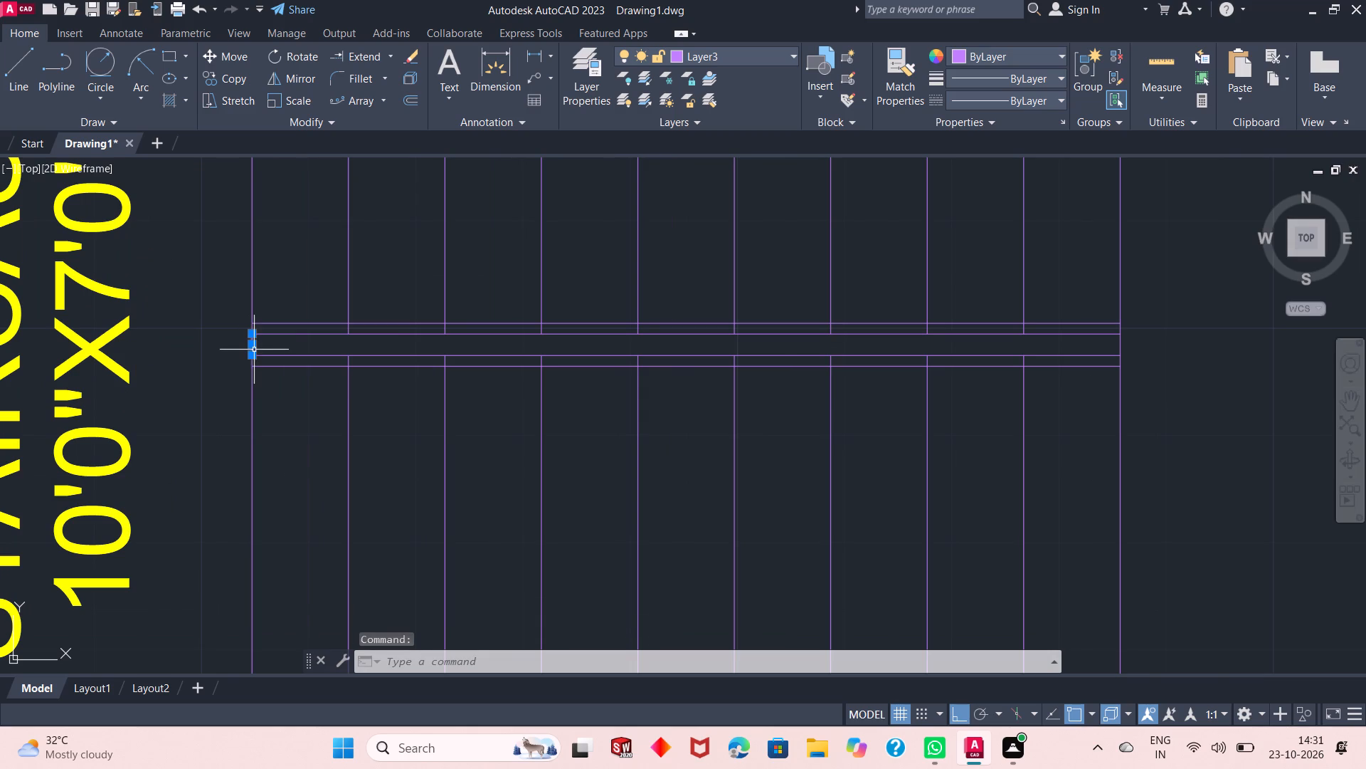
pyautogui.click(411, 104)
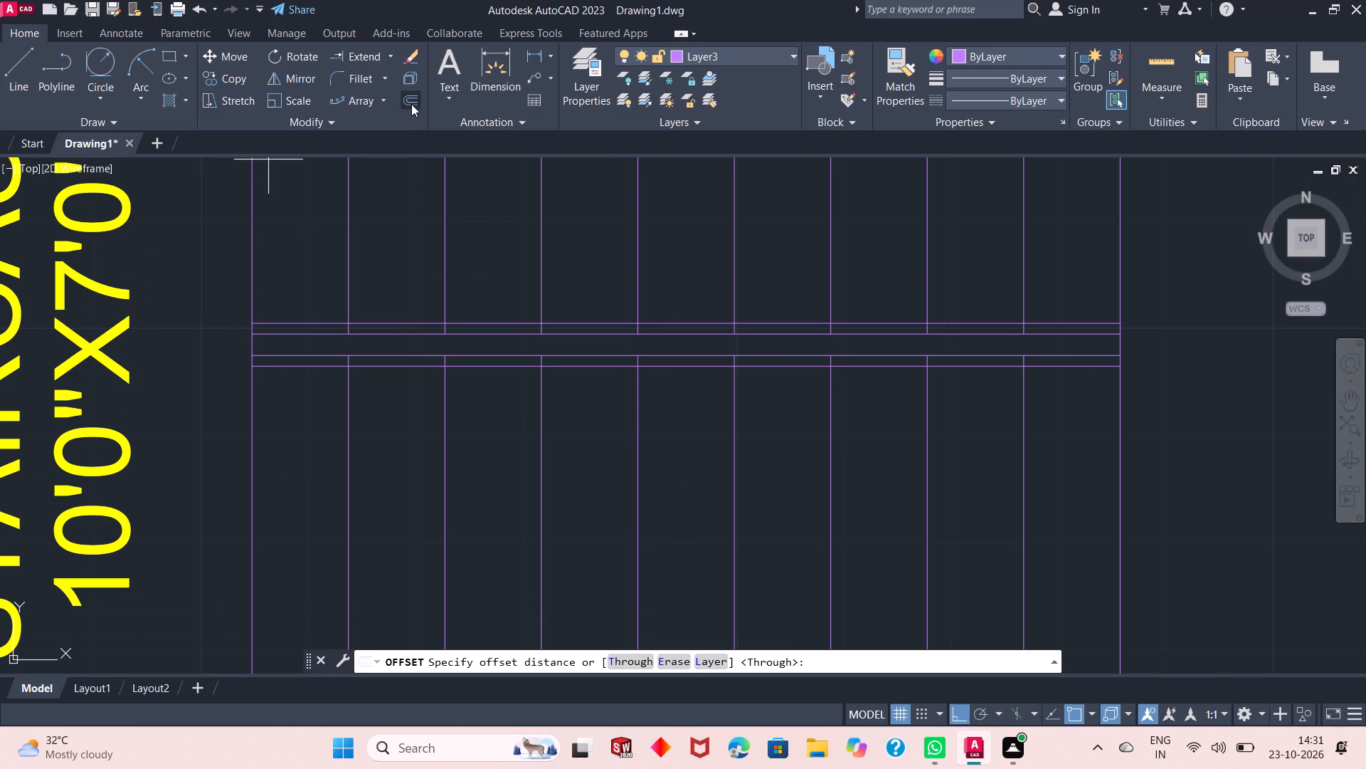
pyautogui.rightClick(401, 225)
pyautogui.click(419, 230)
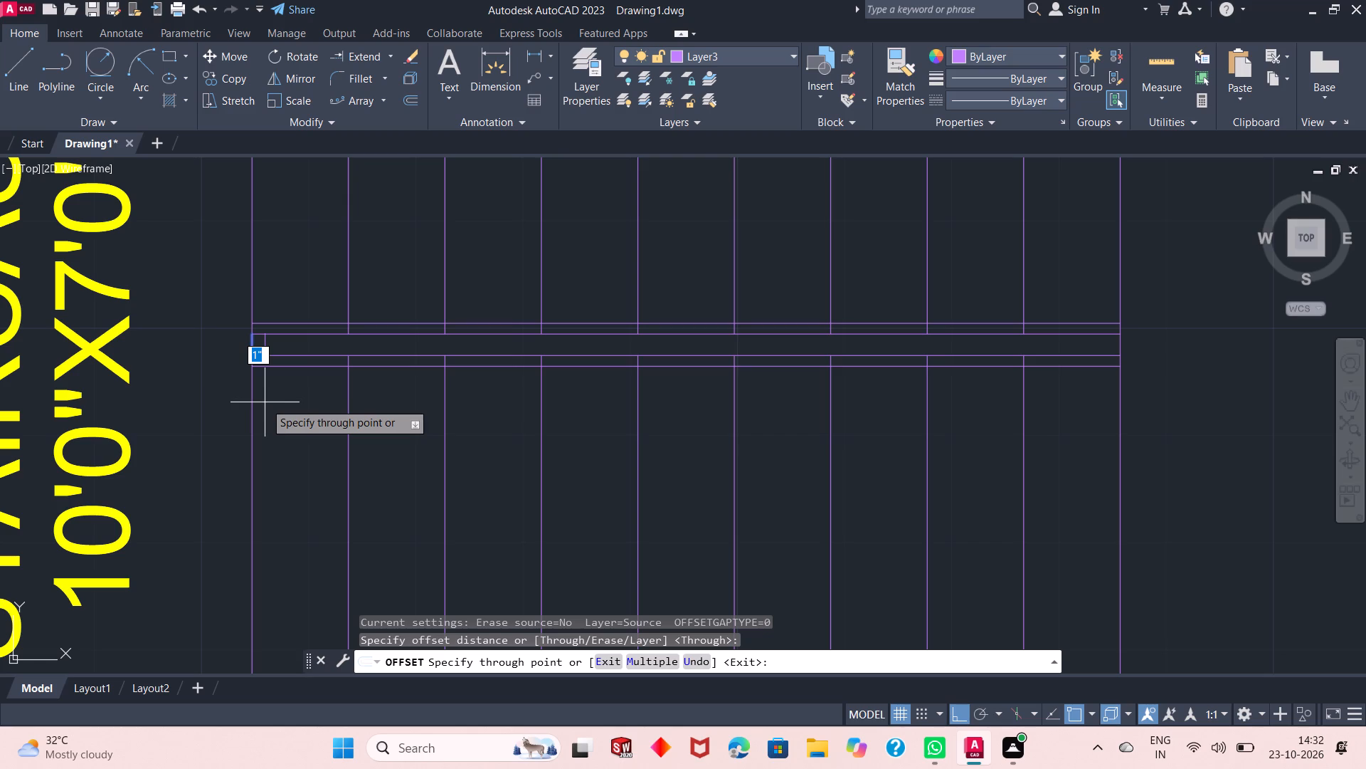
pyautogui.write('2"')
pyautogui.press('Return')
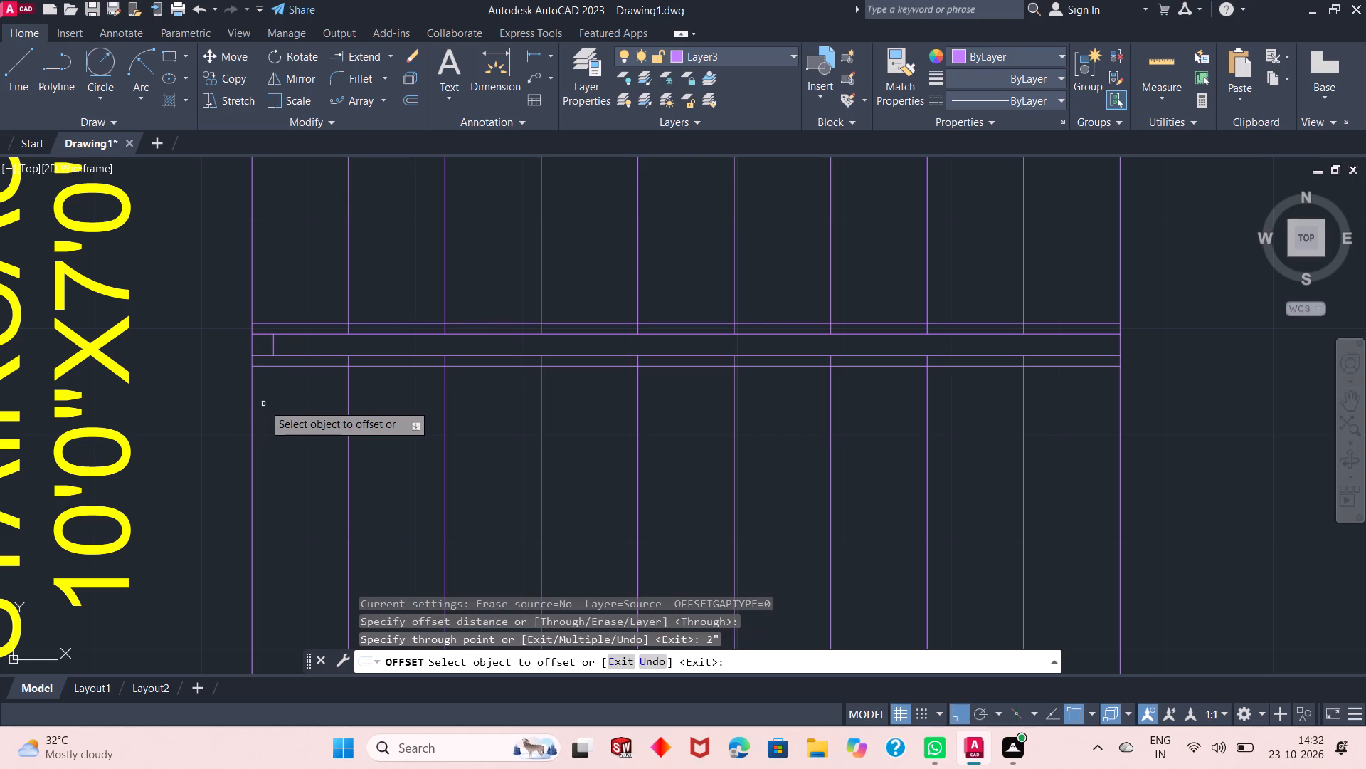
# Offset the new short vertical line 6'5" east, toward the railing's east end.
pyautogui.click(273, 344)
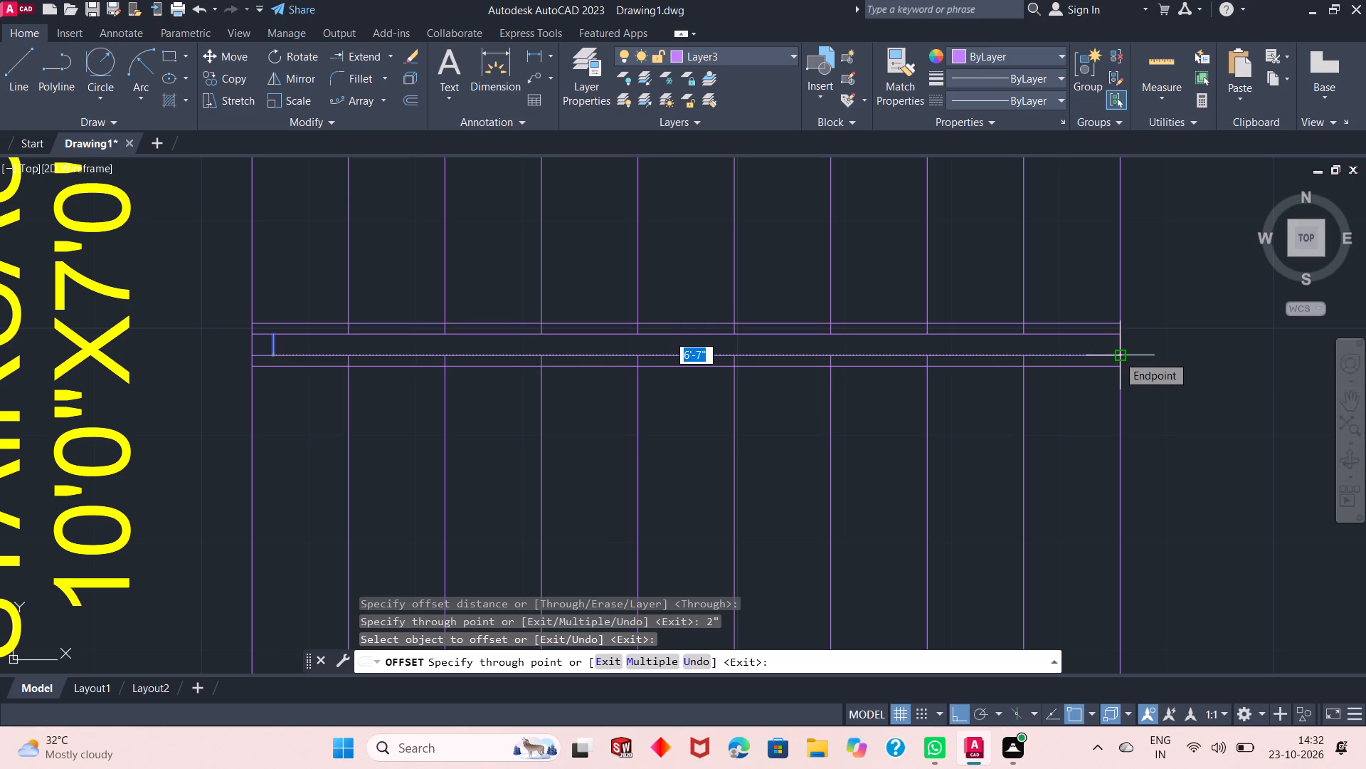
pyautogui.write('6\'5"')
pyautogui.press('Return')
pyautogui.rightClick(1140, 333)
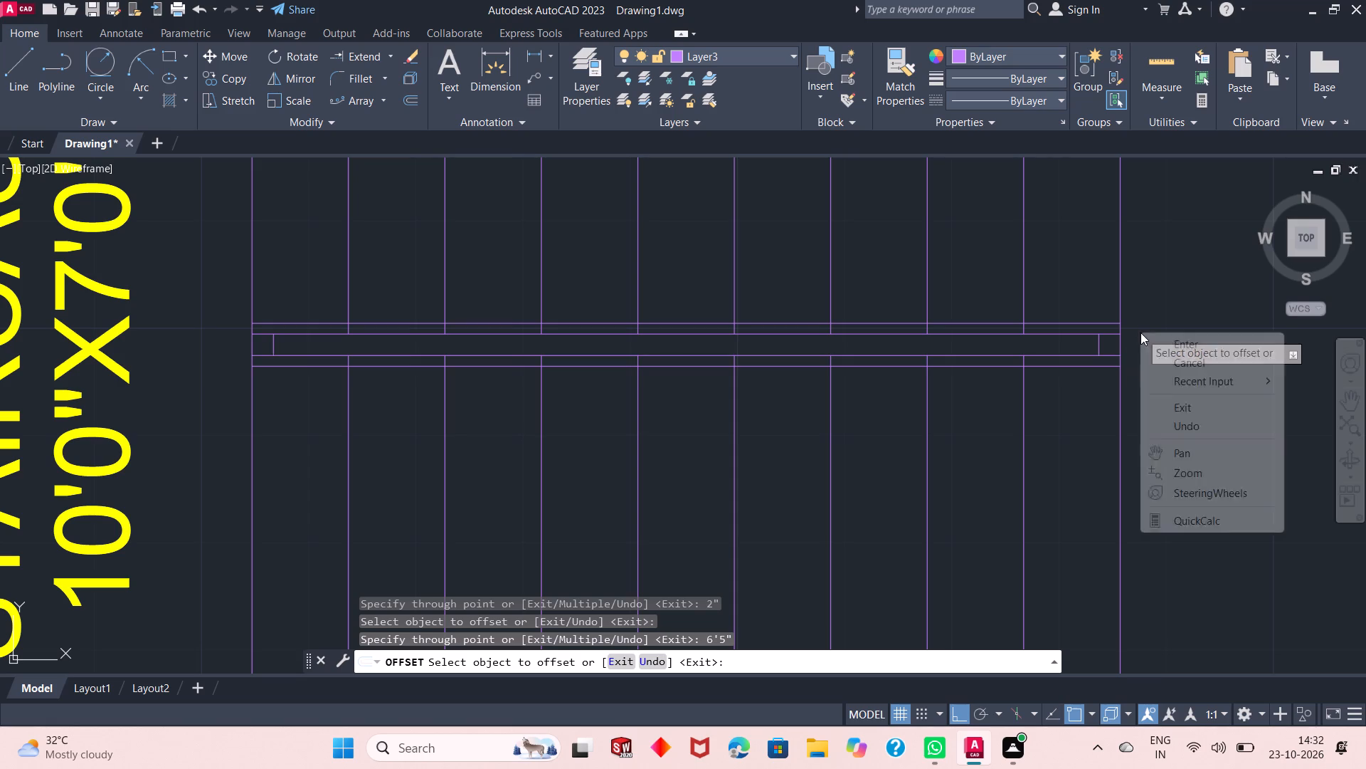
pyautogui.click(1155, 337)
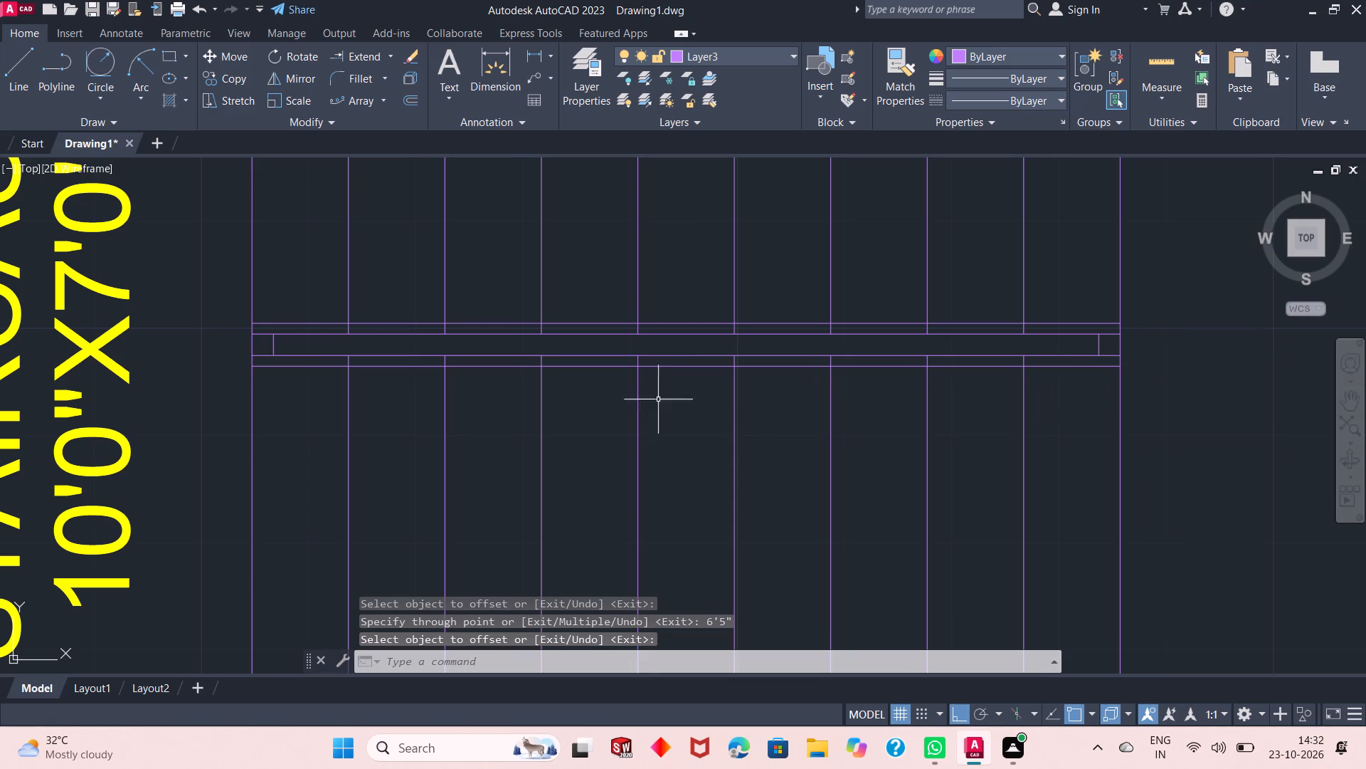
# Trim the inner railing lines beyond the two offset short lines at both ends, leaving a closed inner rectangle.
pyautogui.click(391, 51)
pyautogui.click(378, 90)
pyautogui.scroll(2, 300, 370)
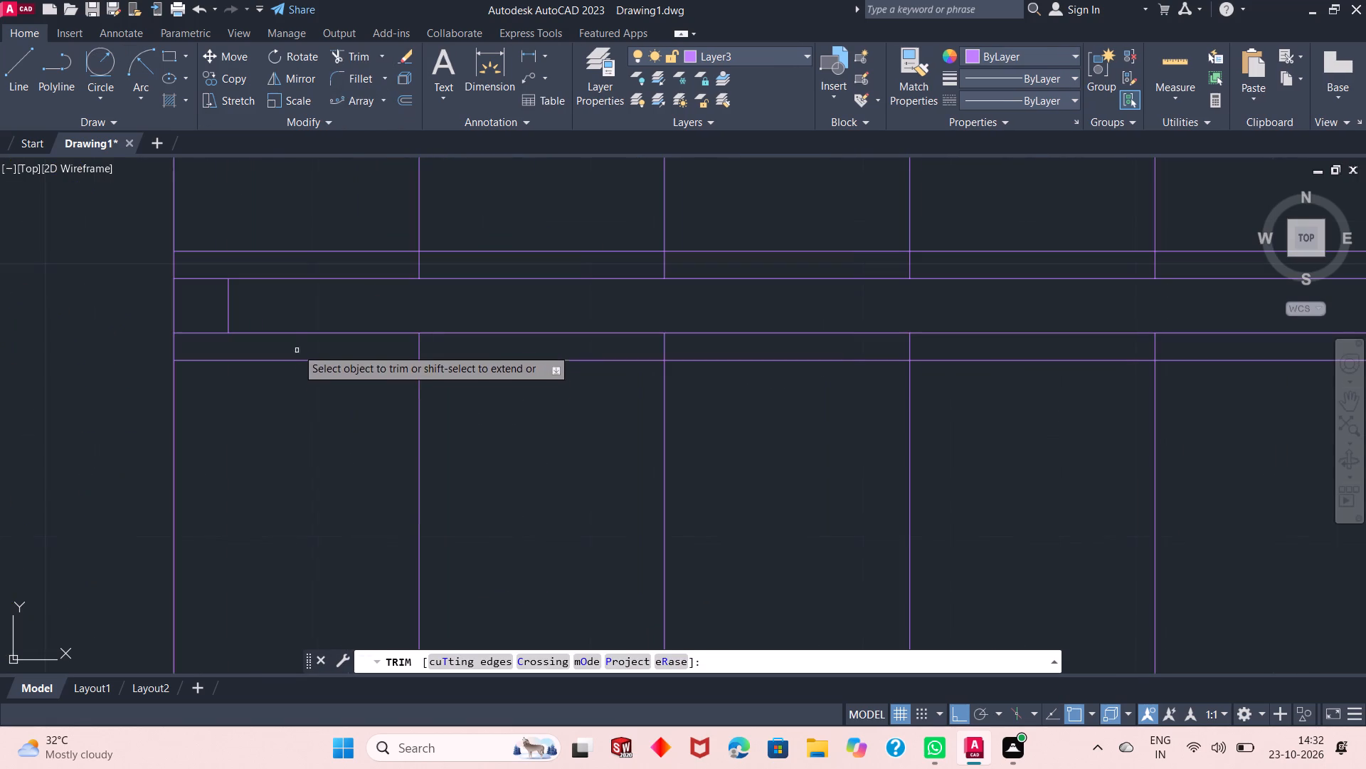
pyautogui.moveTo(221, 266); pyautogui.dragTo(195, 340)
pyautogui.scroll(2, 366, 326)
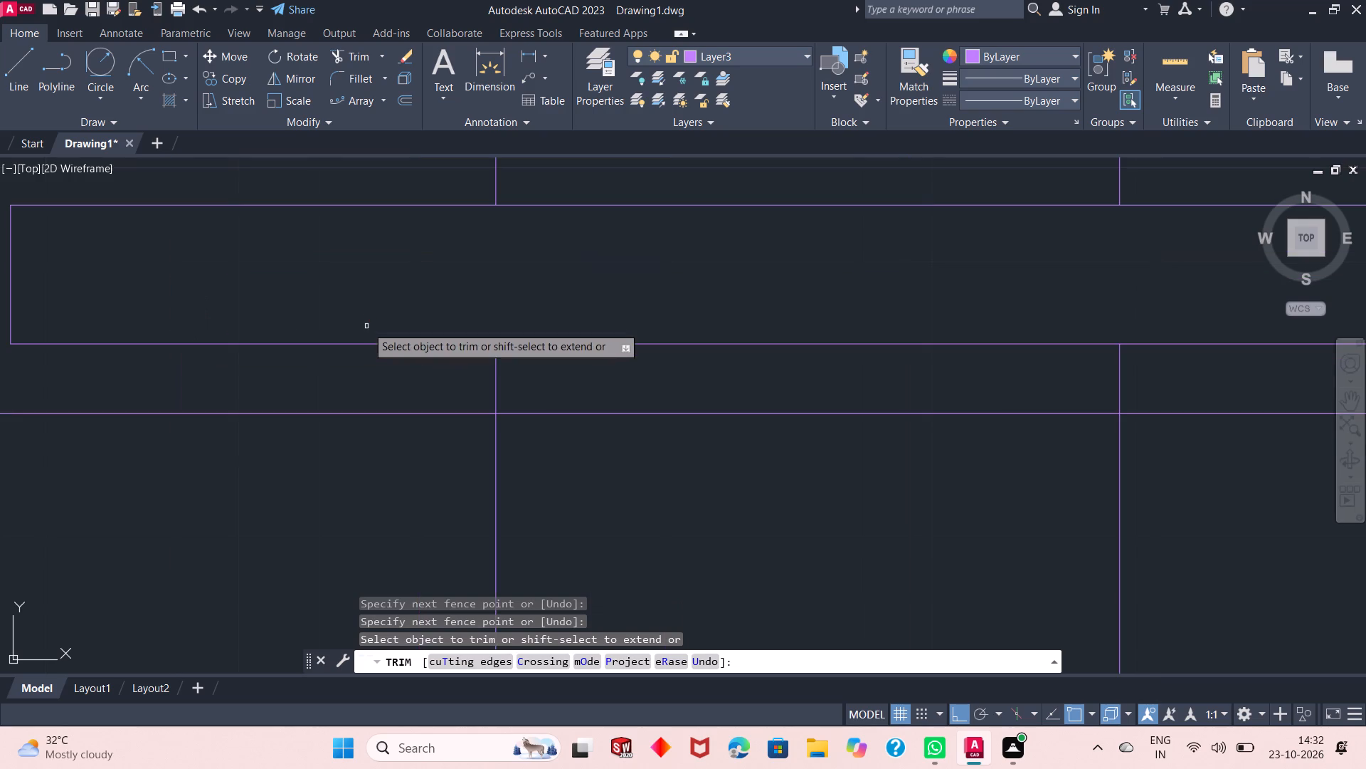
pyautogui.scroll(-3, 748, 315)
pyautogui.scroll(-2, 1079, 300)
pyautogui.scroll(-1, 820, 323)
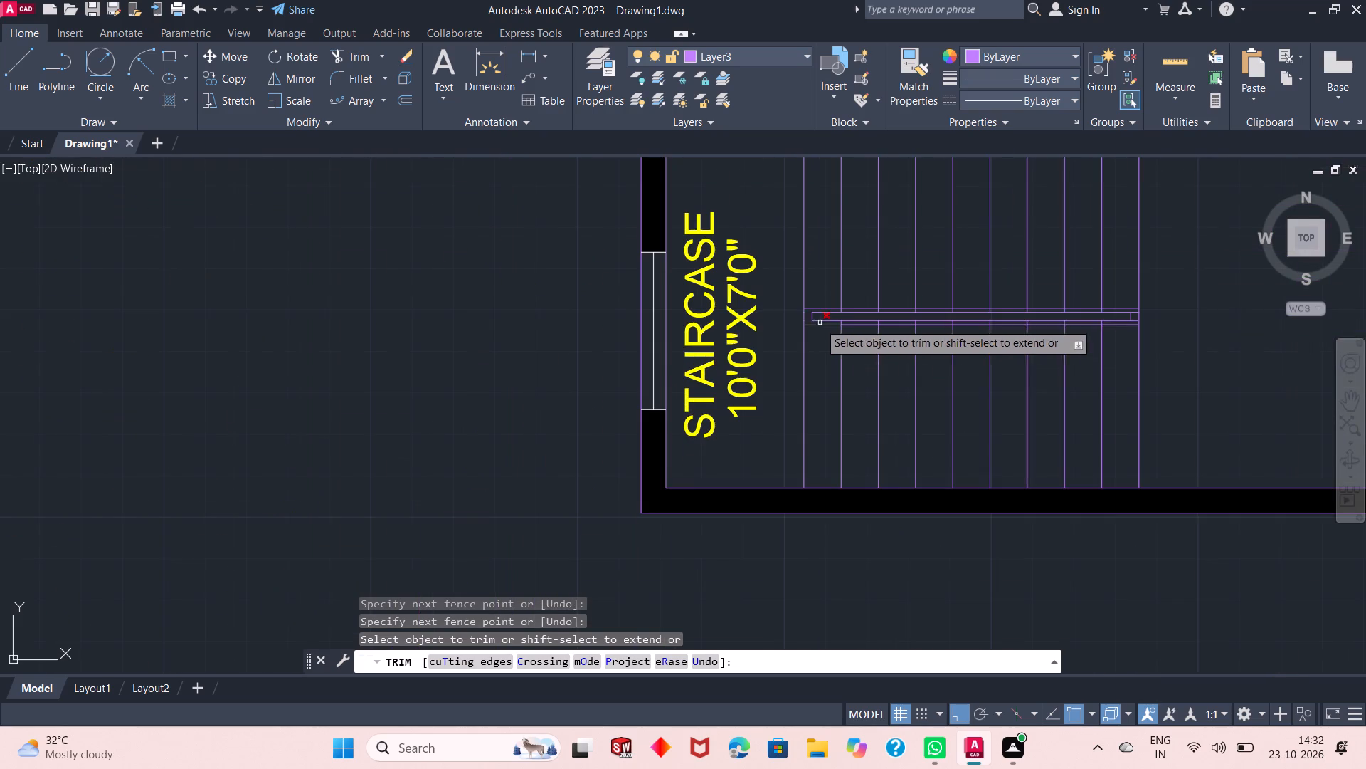
pyautogui.scroll(4, 1187, 312)
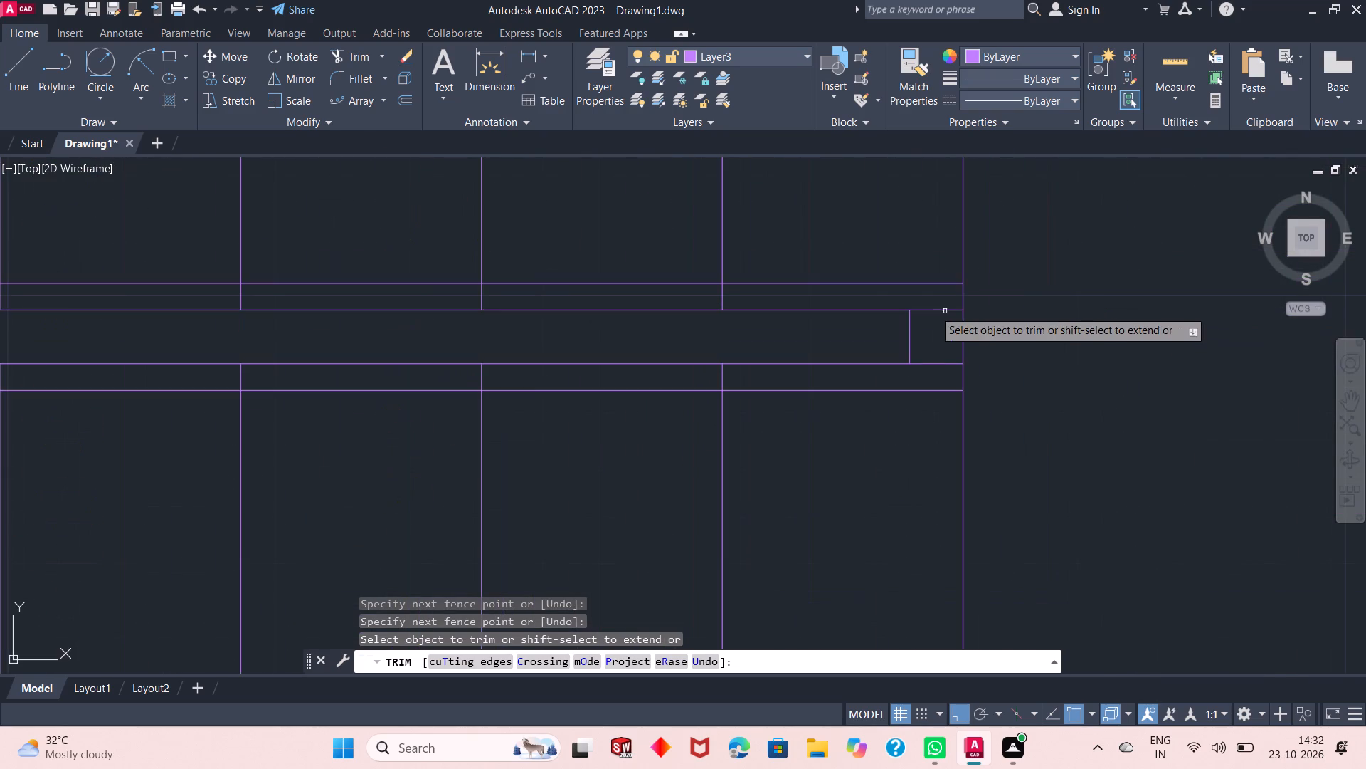
pyautogui.moveTo(918, 296); pyautogui.dragTo(945, 375)
pyautogui.scroll(-3, 983, 344)
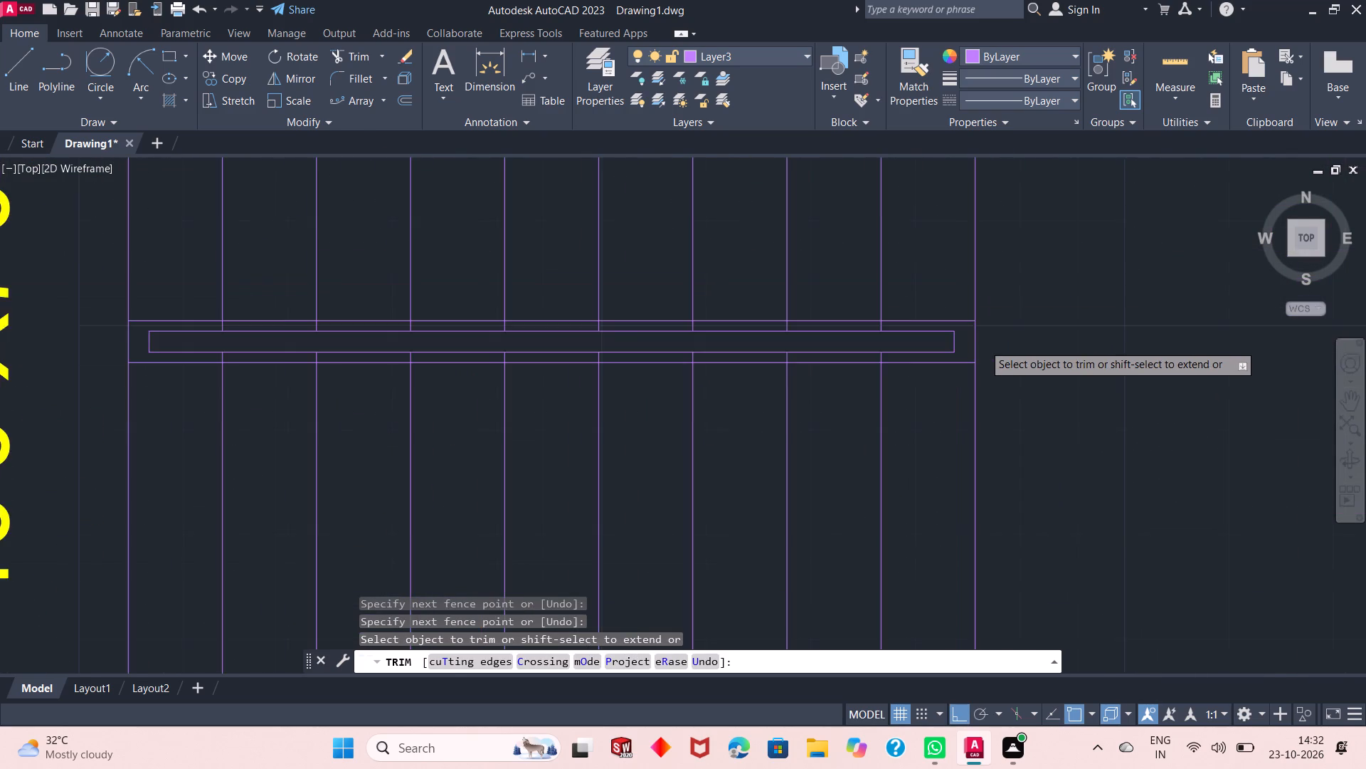
pyautogui.scroll(-1, 984, 344)
pyautogui.scroll(2, 840, 342)
pyautogui.rightClick(785, 264)
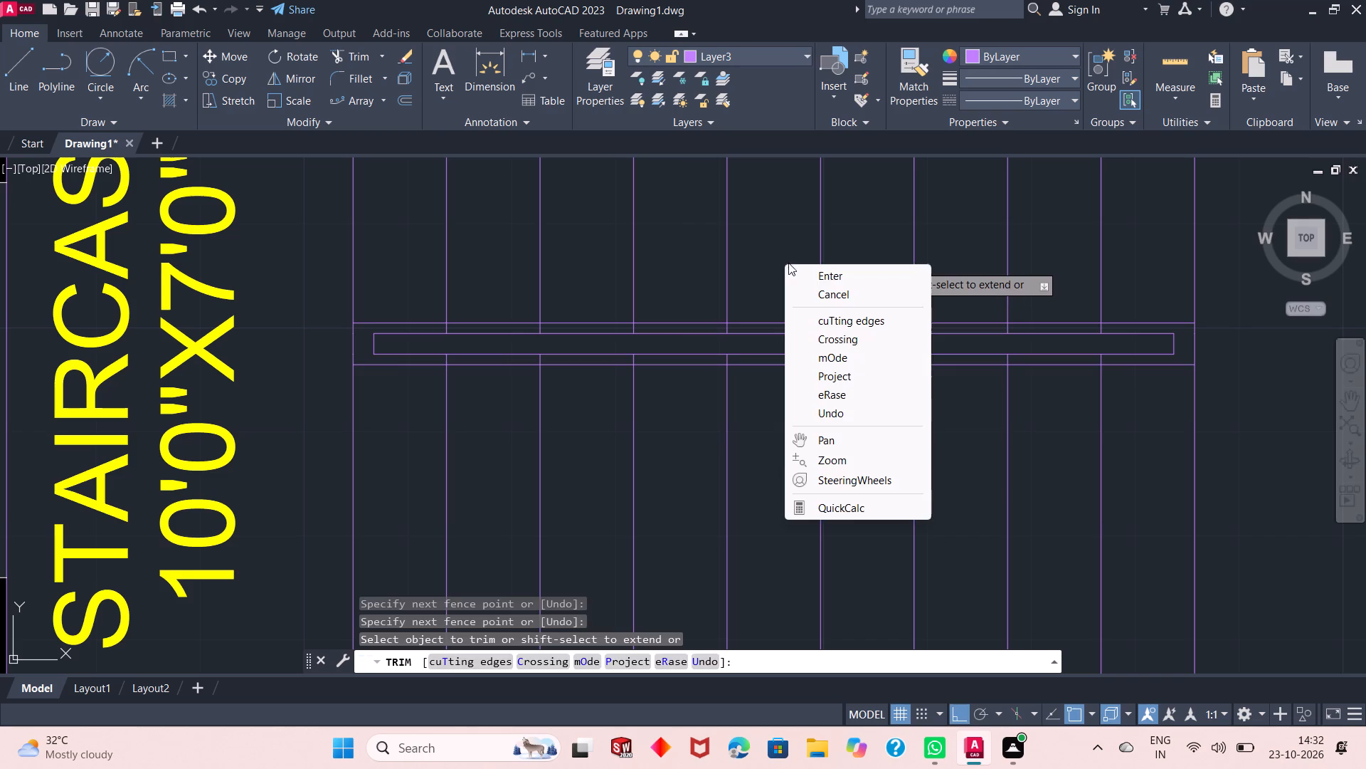
pyautogui.click(790, 263)
pyautogui.rightClick(772, 256)
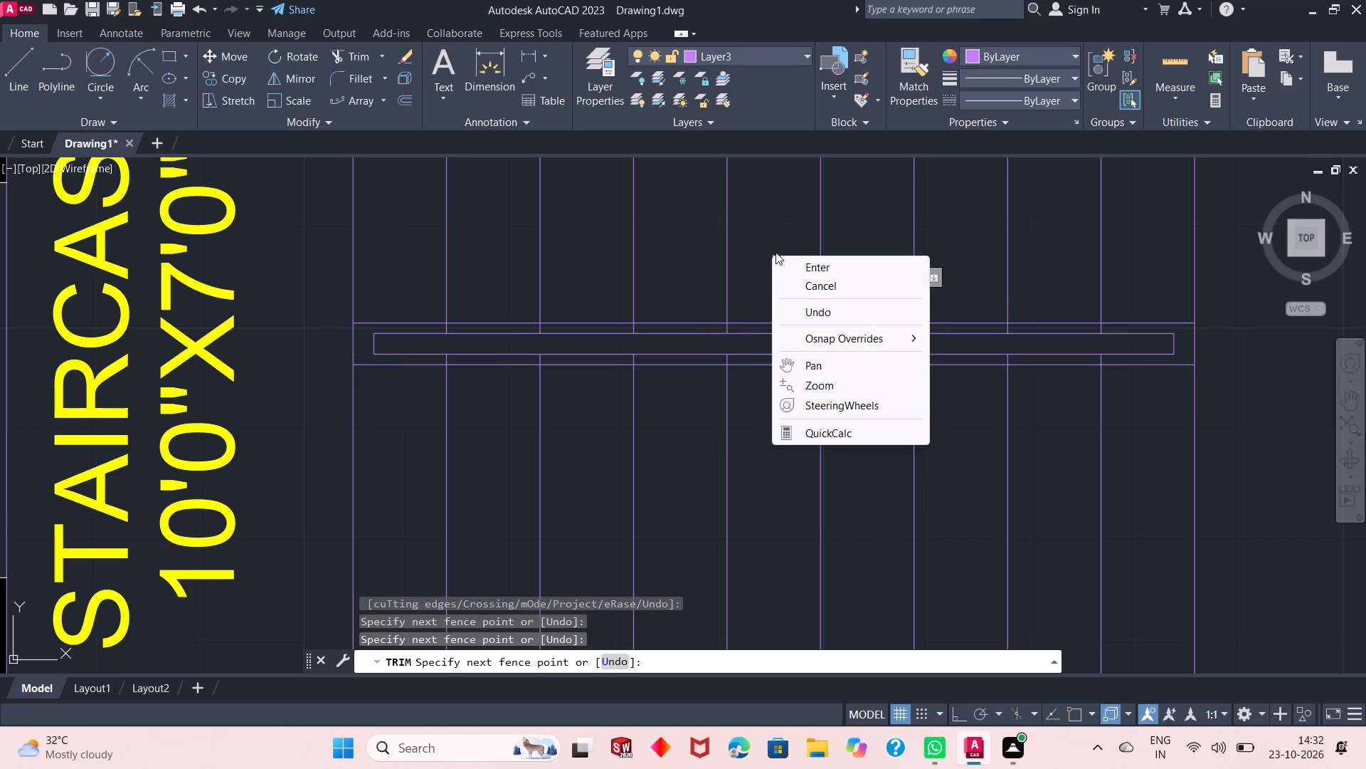
pyautogui.click(780, 257)
pyautogui.click(847, 273)
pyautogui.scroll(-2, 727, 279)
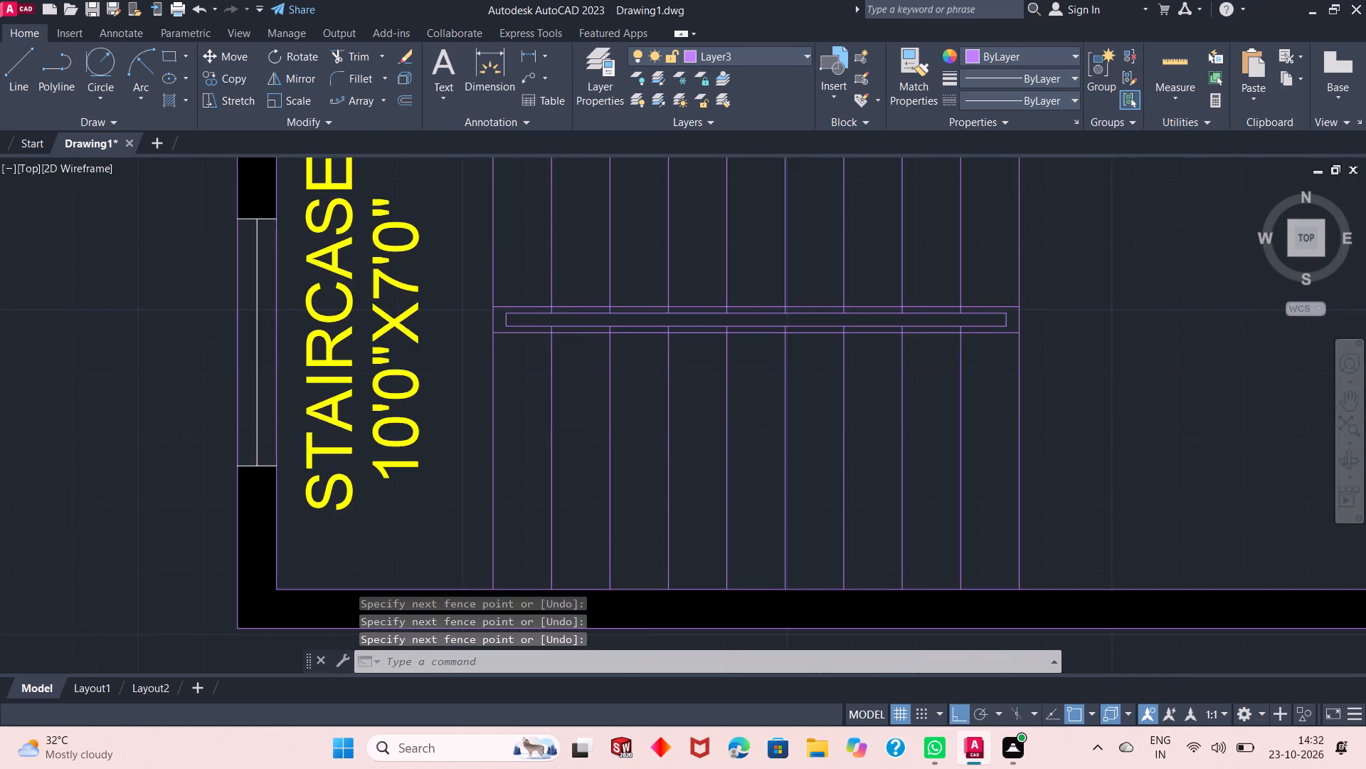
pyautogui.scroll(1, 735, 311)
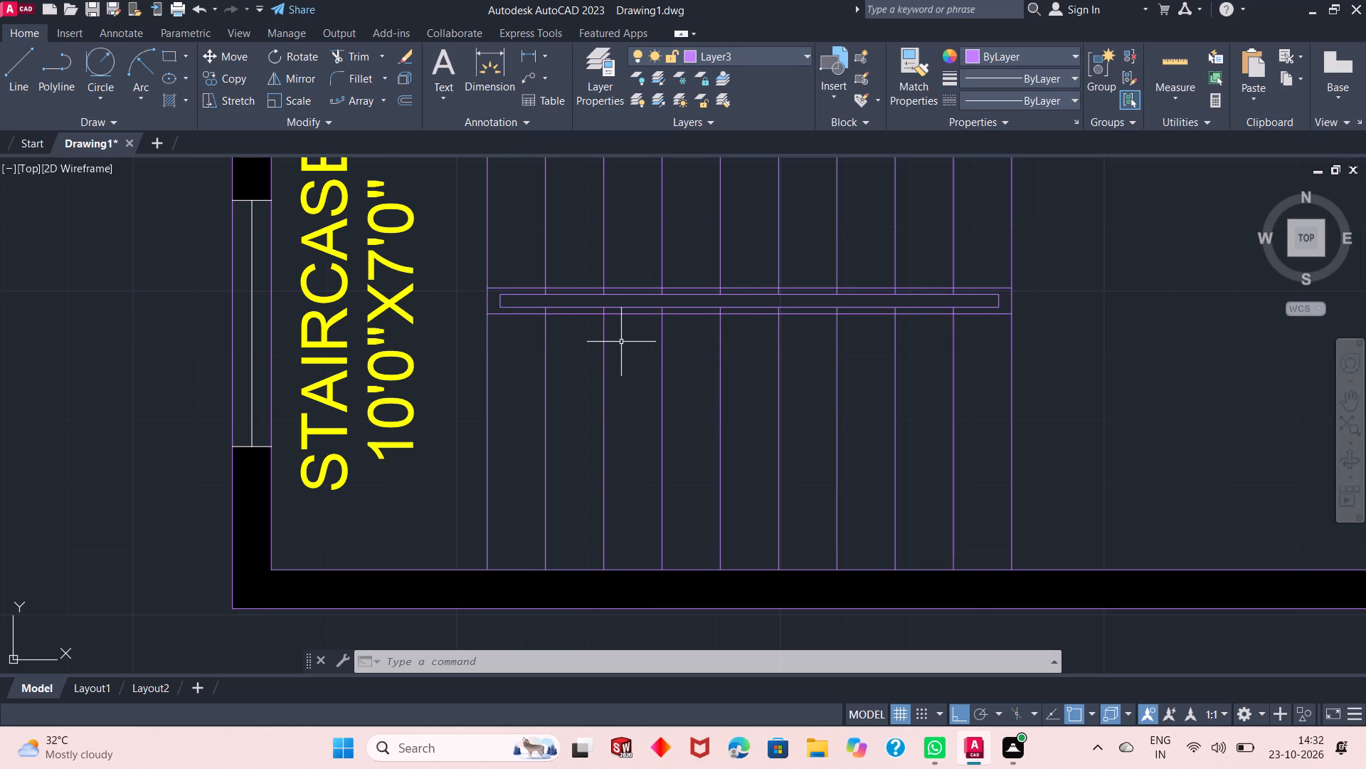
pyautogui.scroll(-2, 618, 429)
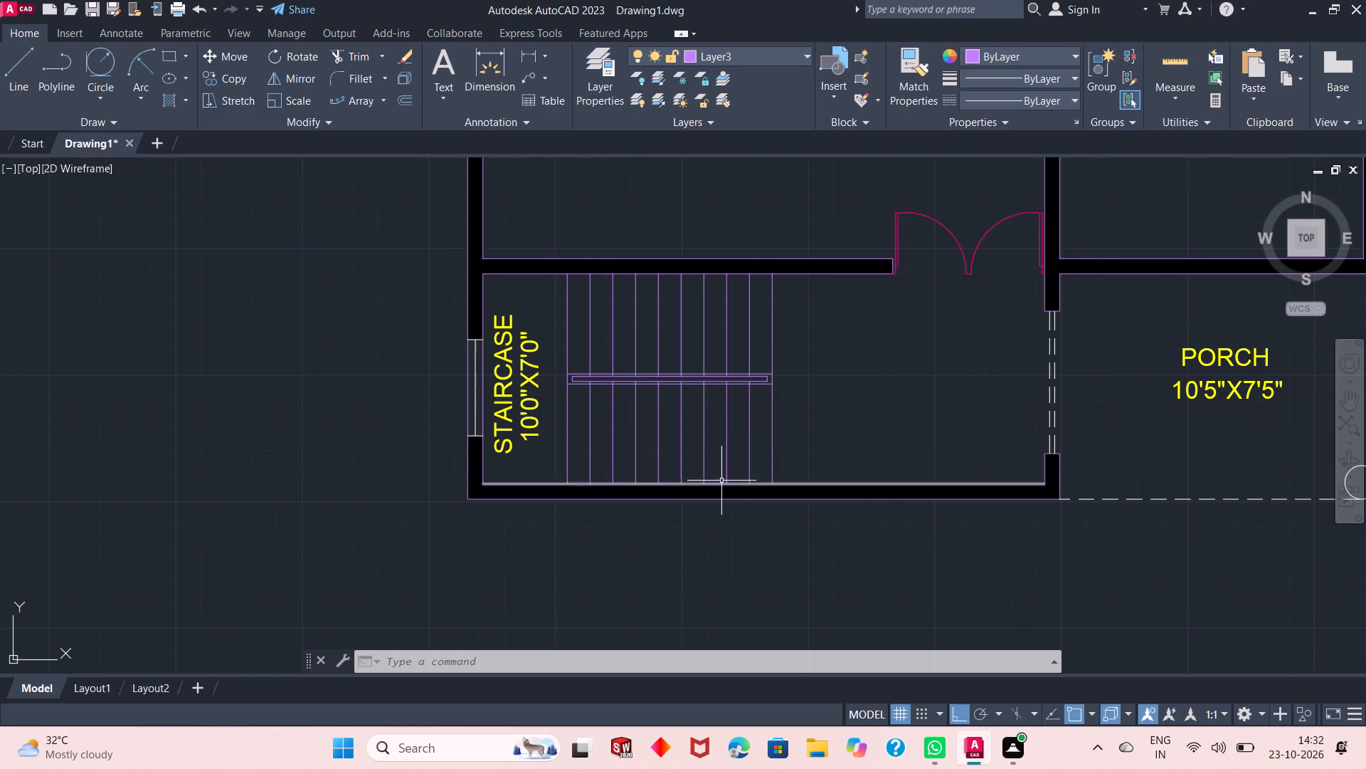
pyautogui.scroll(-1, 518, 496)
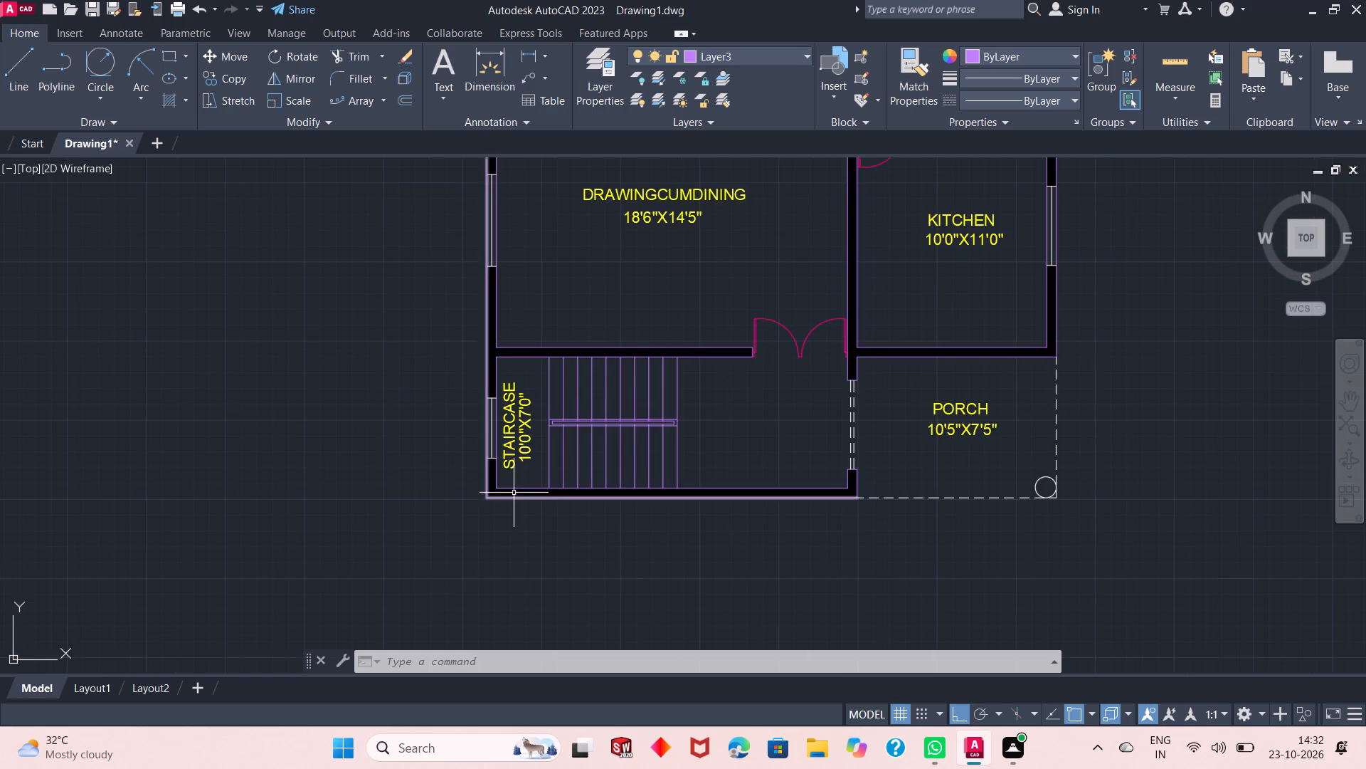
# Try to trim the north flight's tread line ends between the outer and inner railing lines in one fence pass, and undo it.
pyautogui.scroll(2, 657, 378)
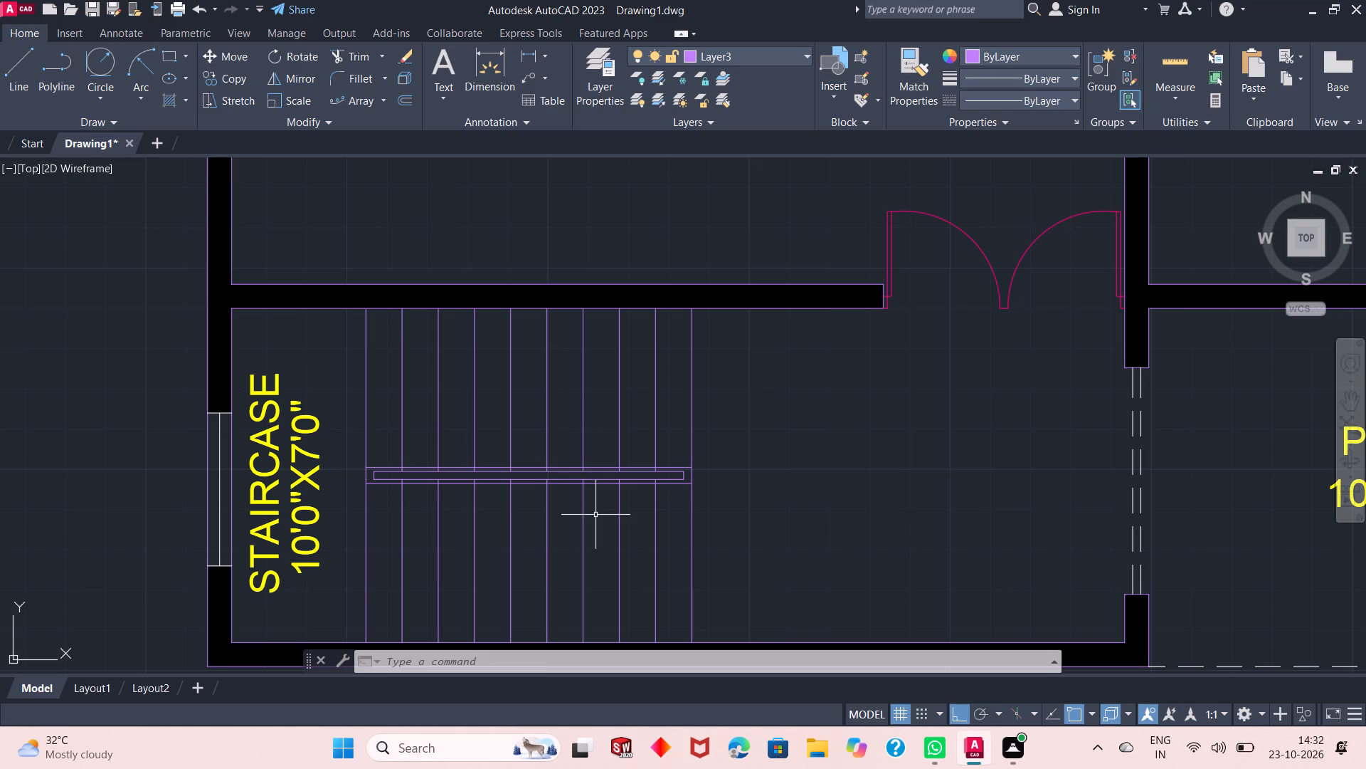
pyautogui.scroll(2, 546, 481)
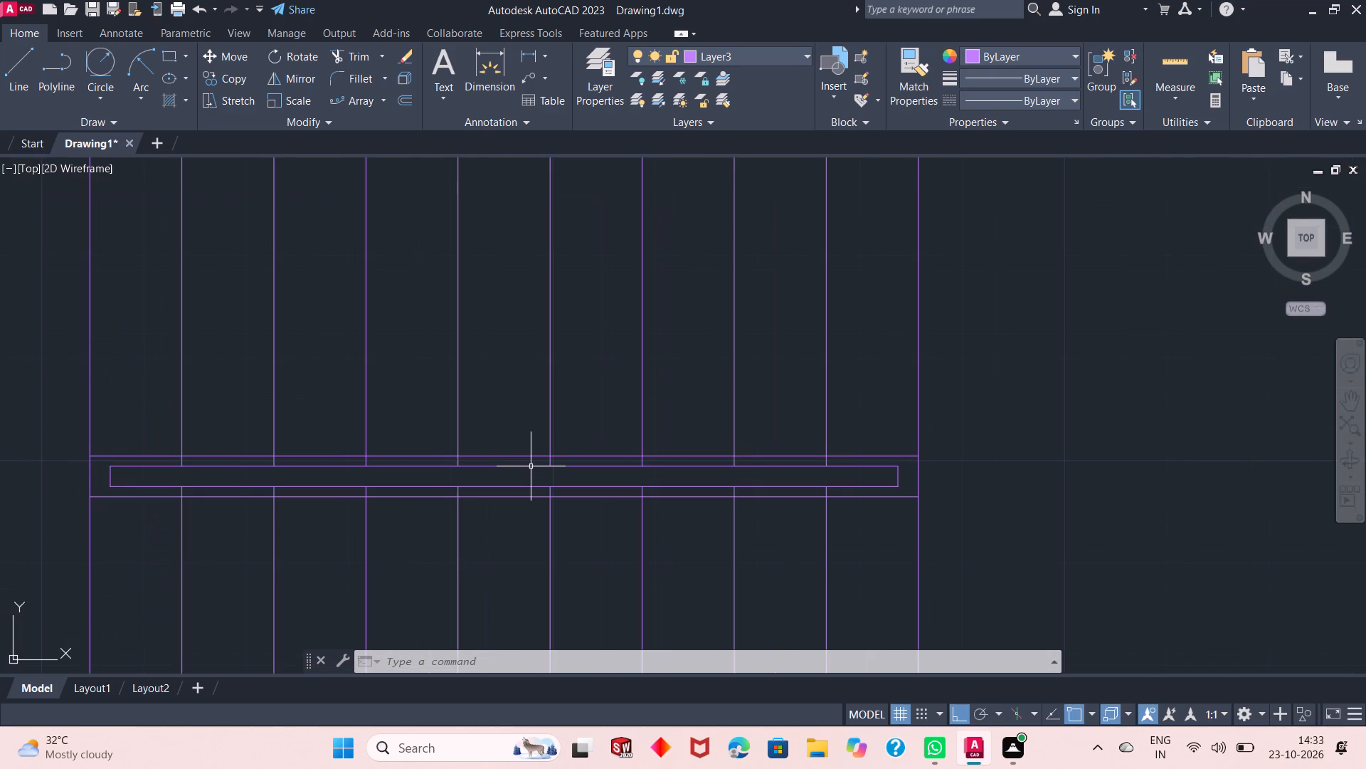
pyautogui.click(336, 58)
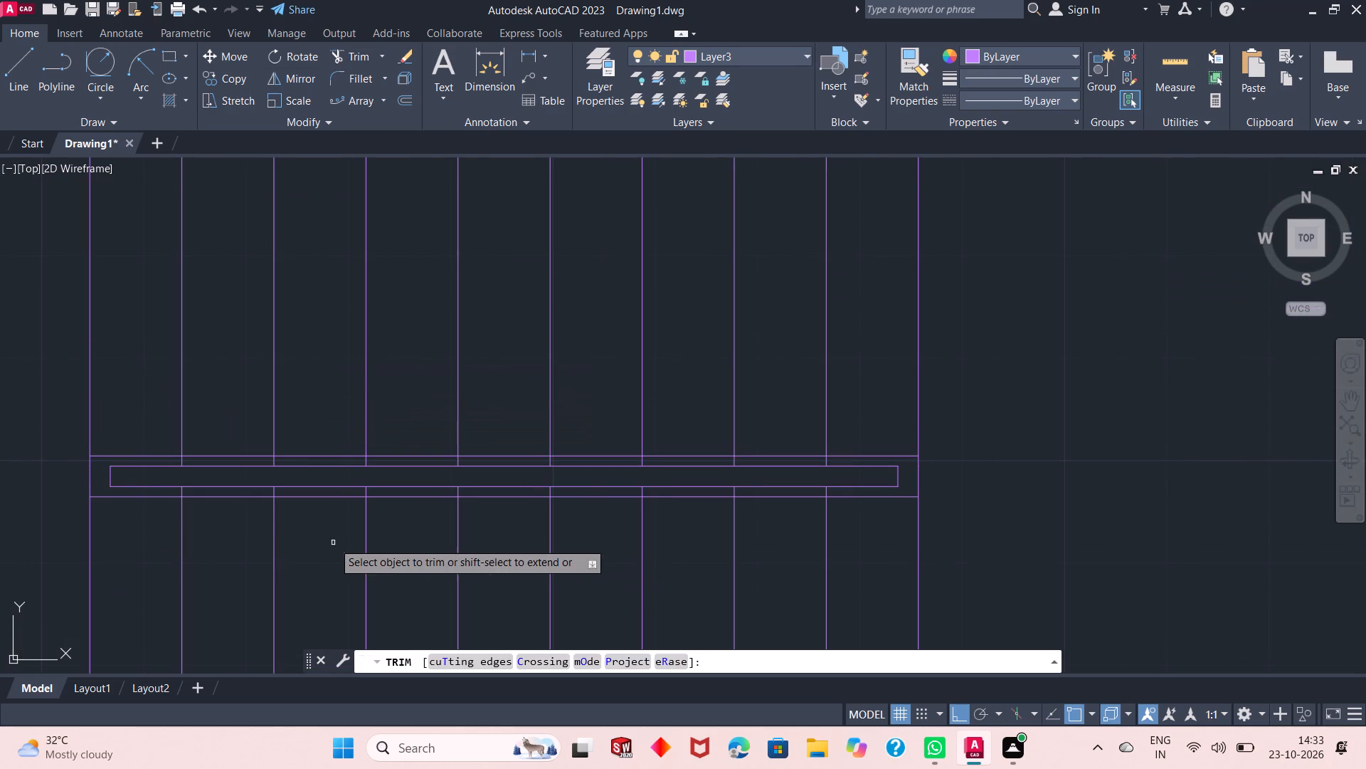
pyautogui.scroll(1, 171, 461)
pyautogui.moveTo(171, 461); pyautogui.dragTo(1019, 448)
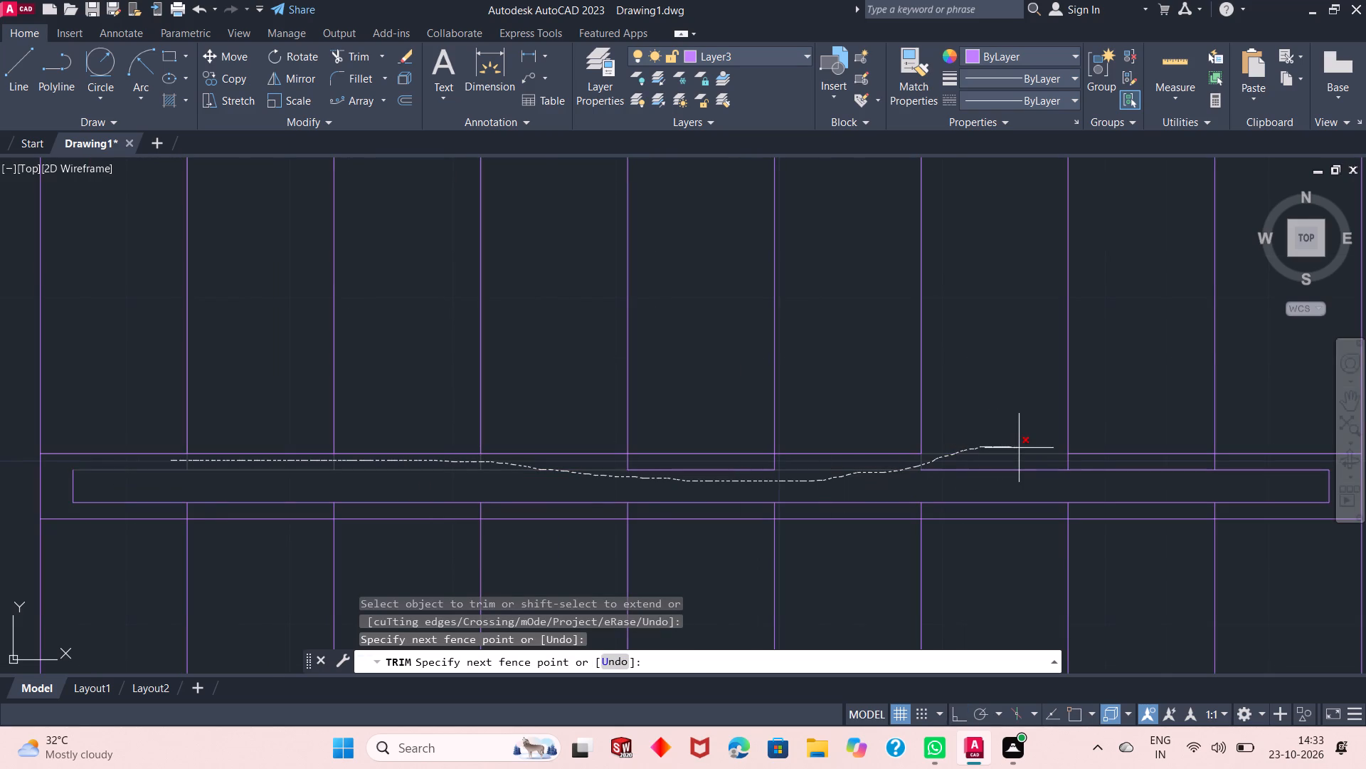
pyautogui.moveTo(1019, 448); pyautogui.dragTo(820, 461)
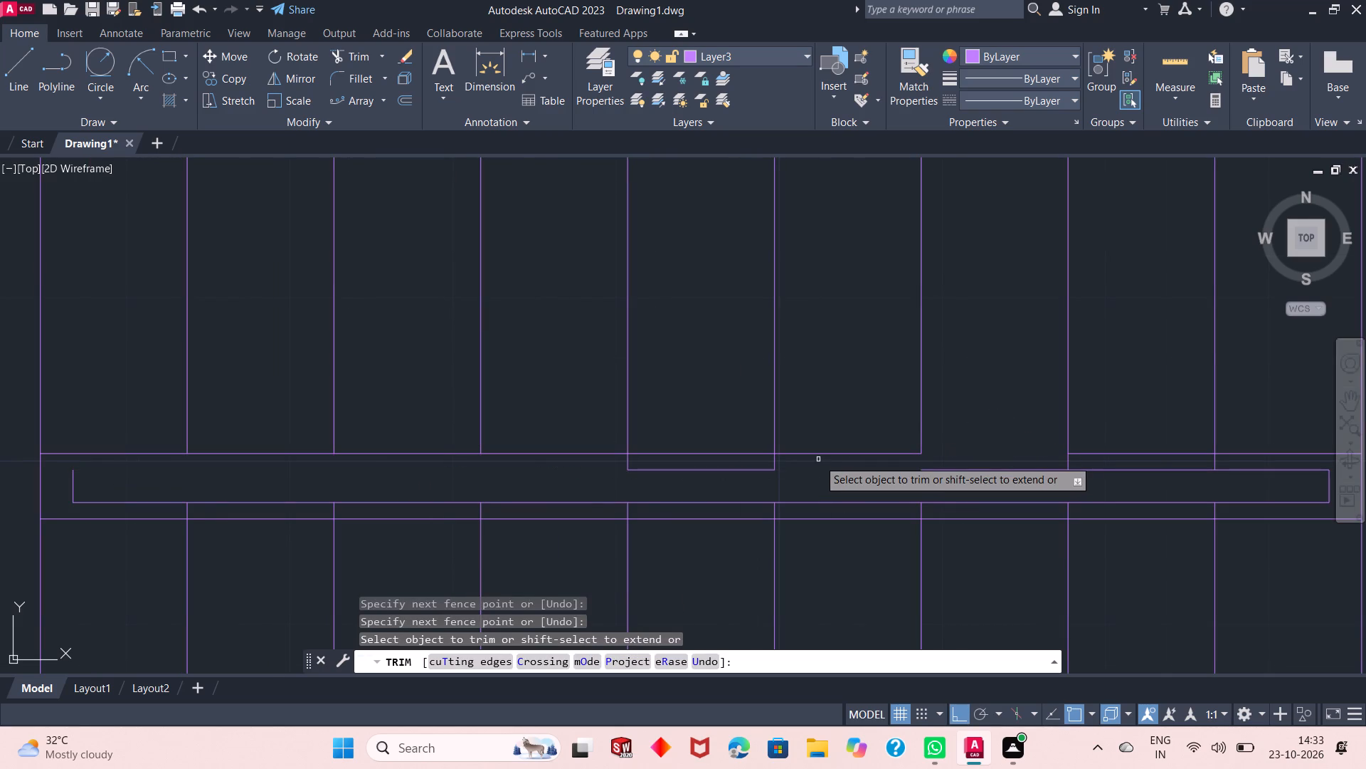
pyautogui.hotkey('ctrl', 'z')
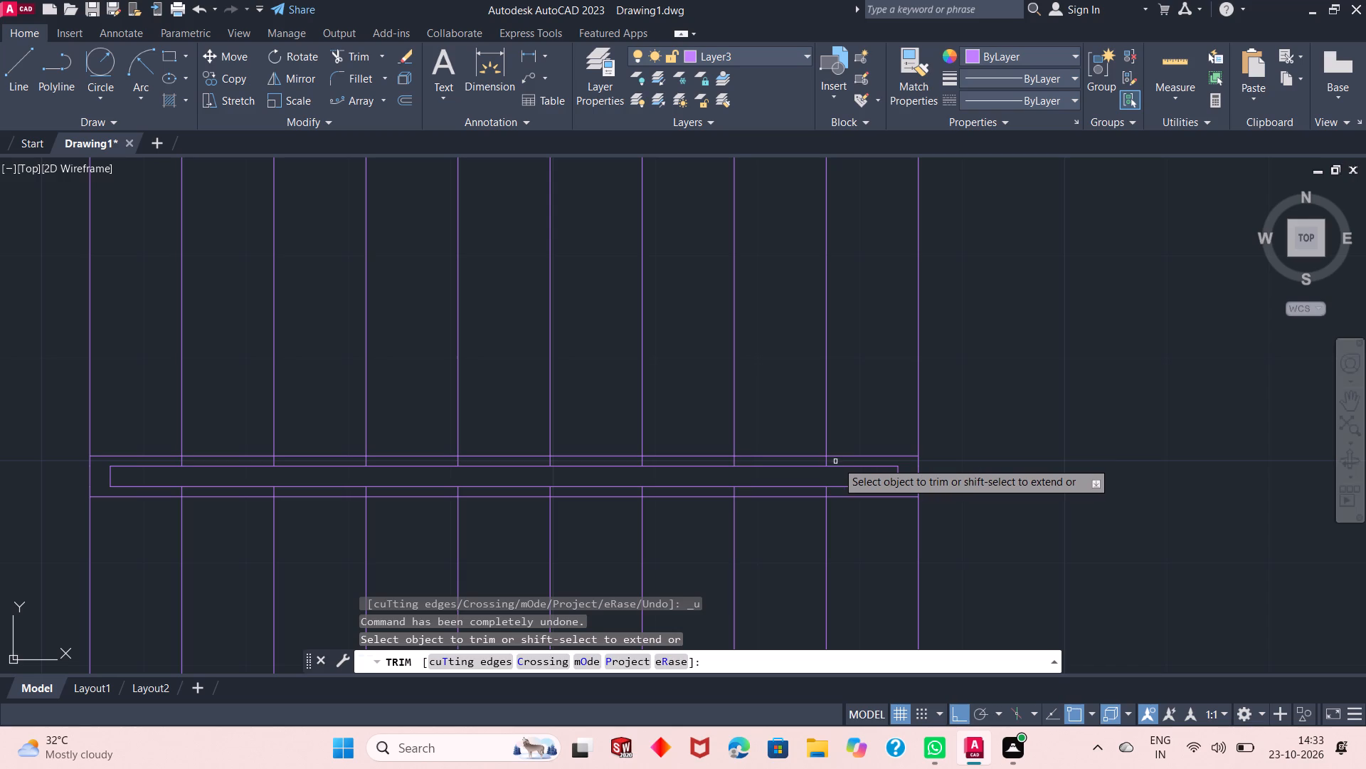
# Trim the north flight's tread line ends between the outer and inner railing lines along the whole railing.
pyautogui.moveTo(839, 461); pyautogui.dragTo(744, 464)
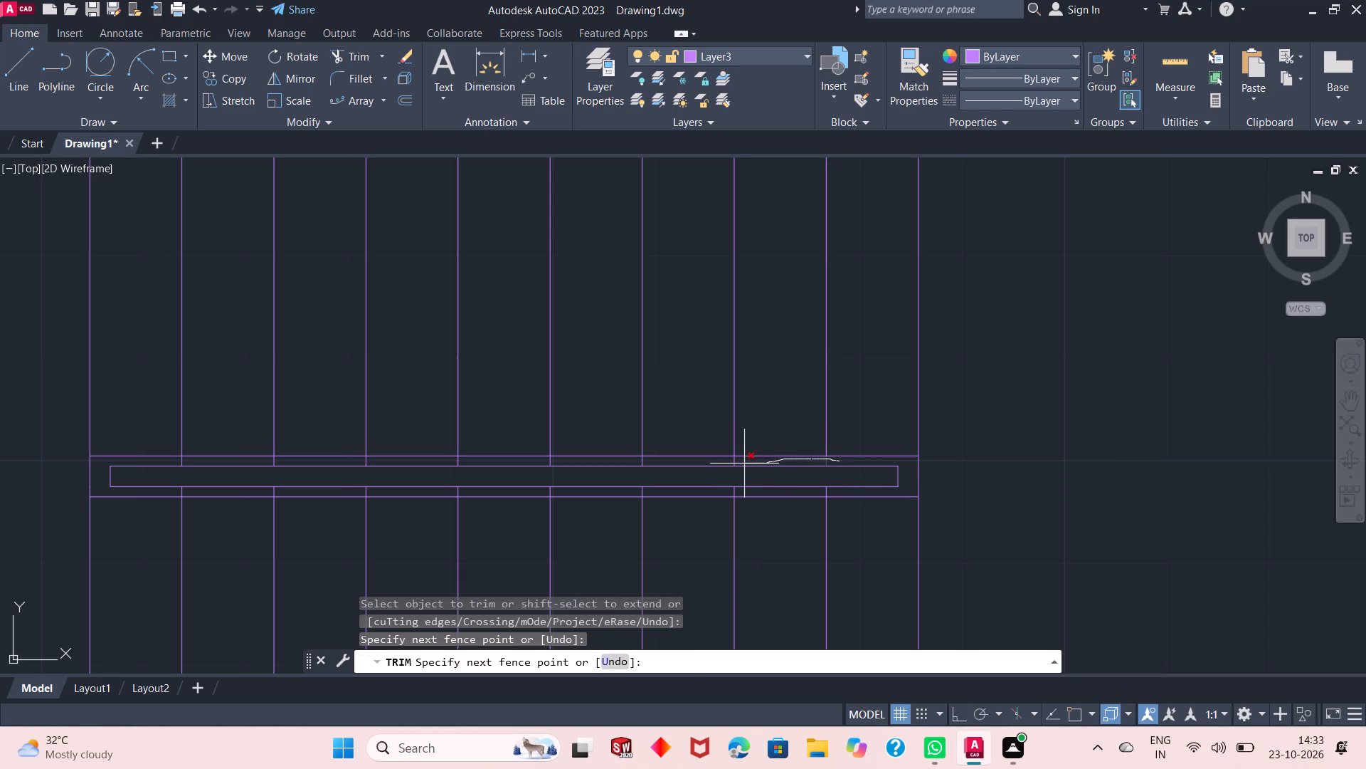
pyautogui.moveTo(744, 464); pyautogui.dragTo(622, 457)
pyautogui.moveTo(622, 457); pyautogui.dragTo(525, 456)
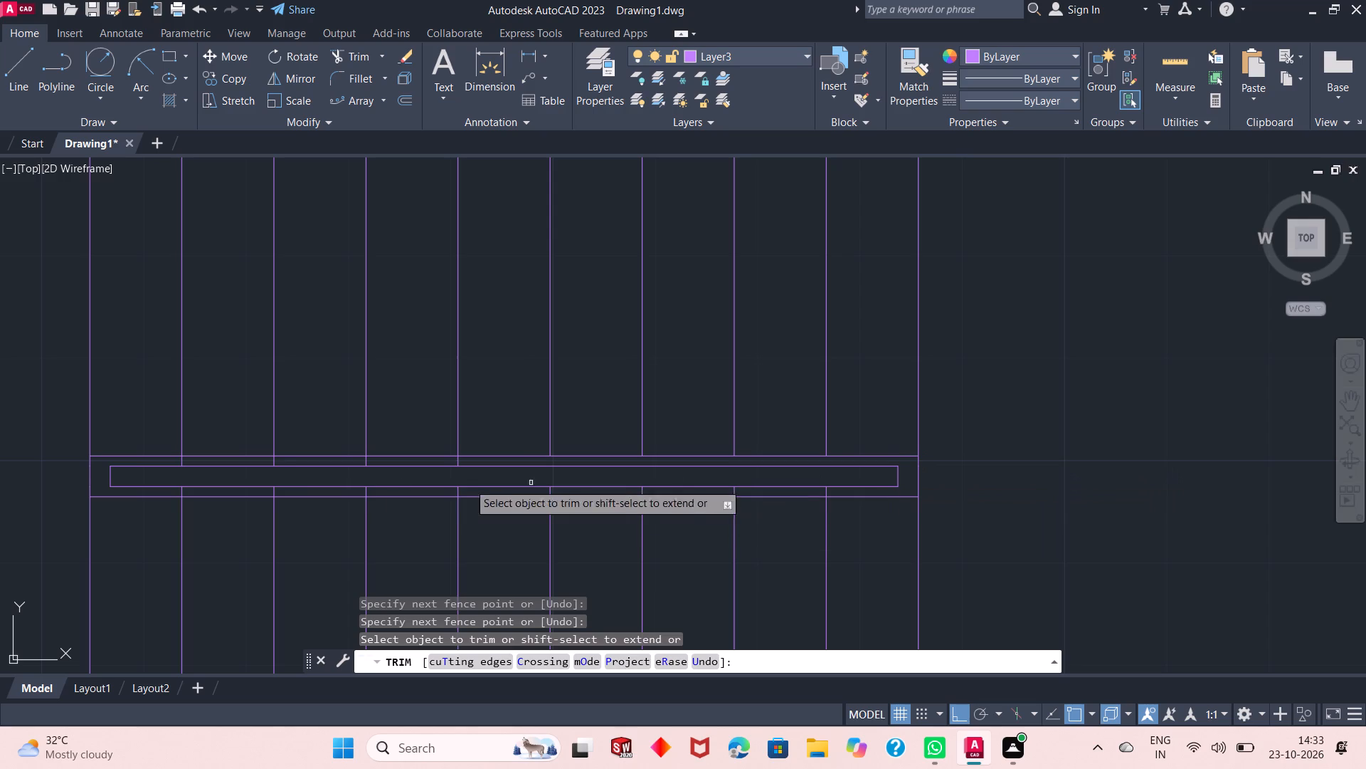
pyautogui.moveTo(164, 460); pyautogui.dragTo(226, 464)
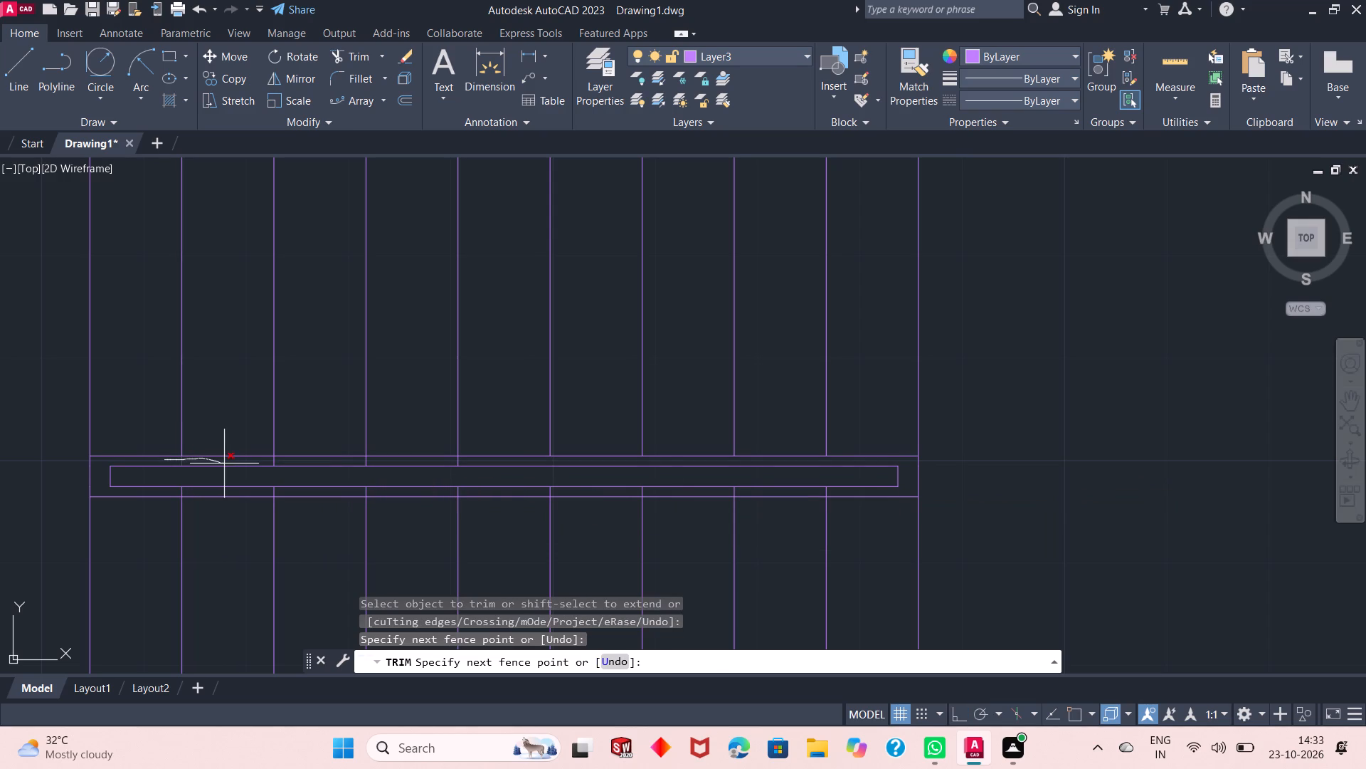
pyautogui.moveTo(226, 464); pyautogui.dragTo(255, 459)
pyautogui.moveTo(255, 459); pyautogui.dragTo(313, 466)
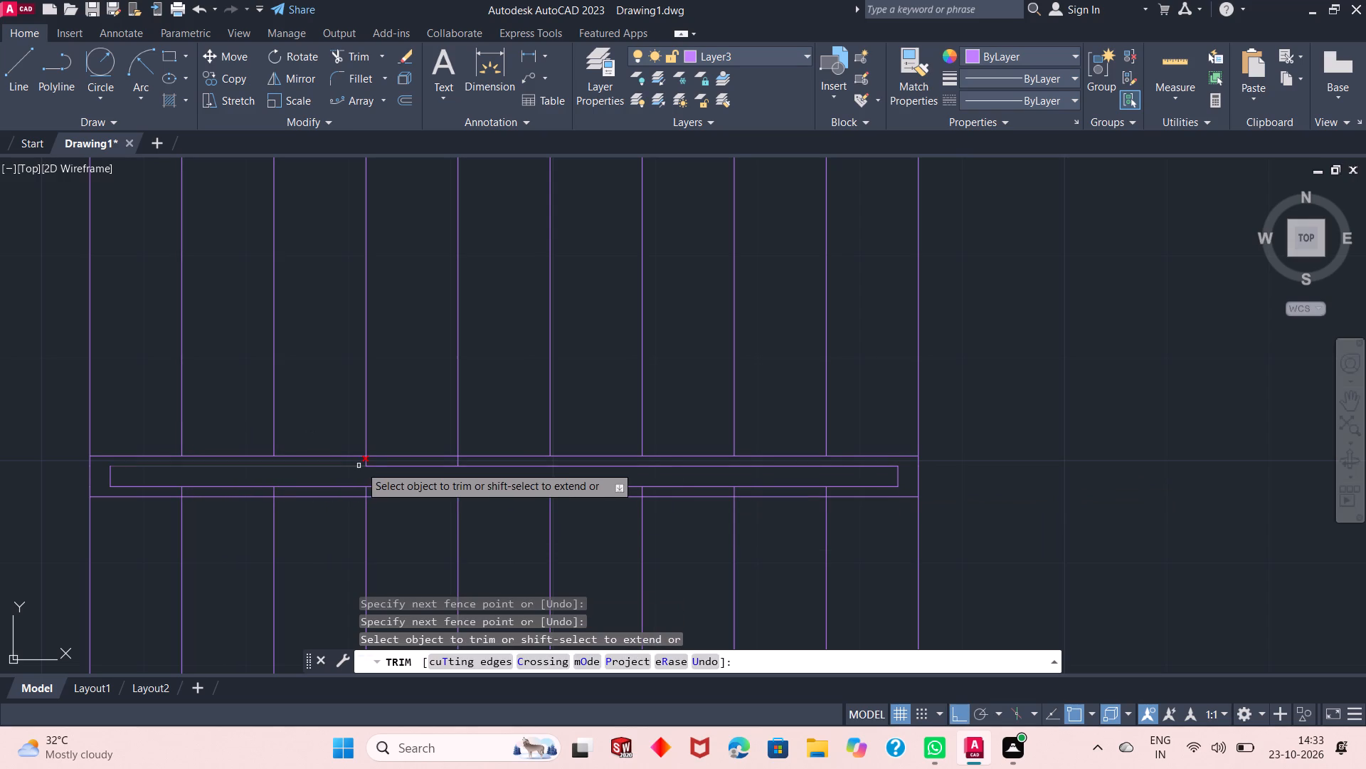
pyautogui.moveTo(361, 462); pyautogui.dragTo(480, 466)
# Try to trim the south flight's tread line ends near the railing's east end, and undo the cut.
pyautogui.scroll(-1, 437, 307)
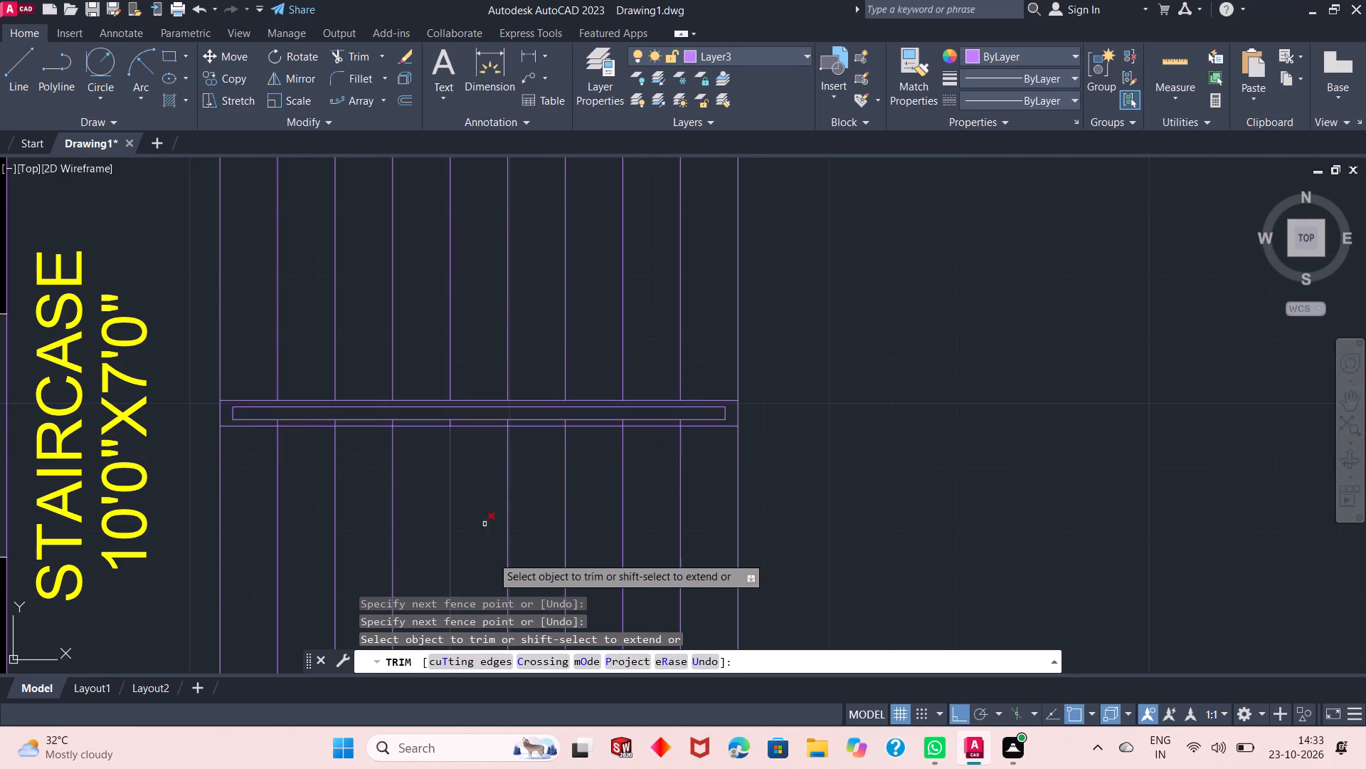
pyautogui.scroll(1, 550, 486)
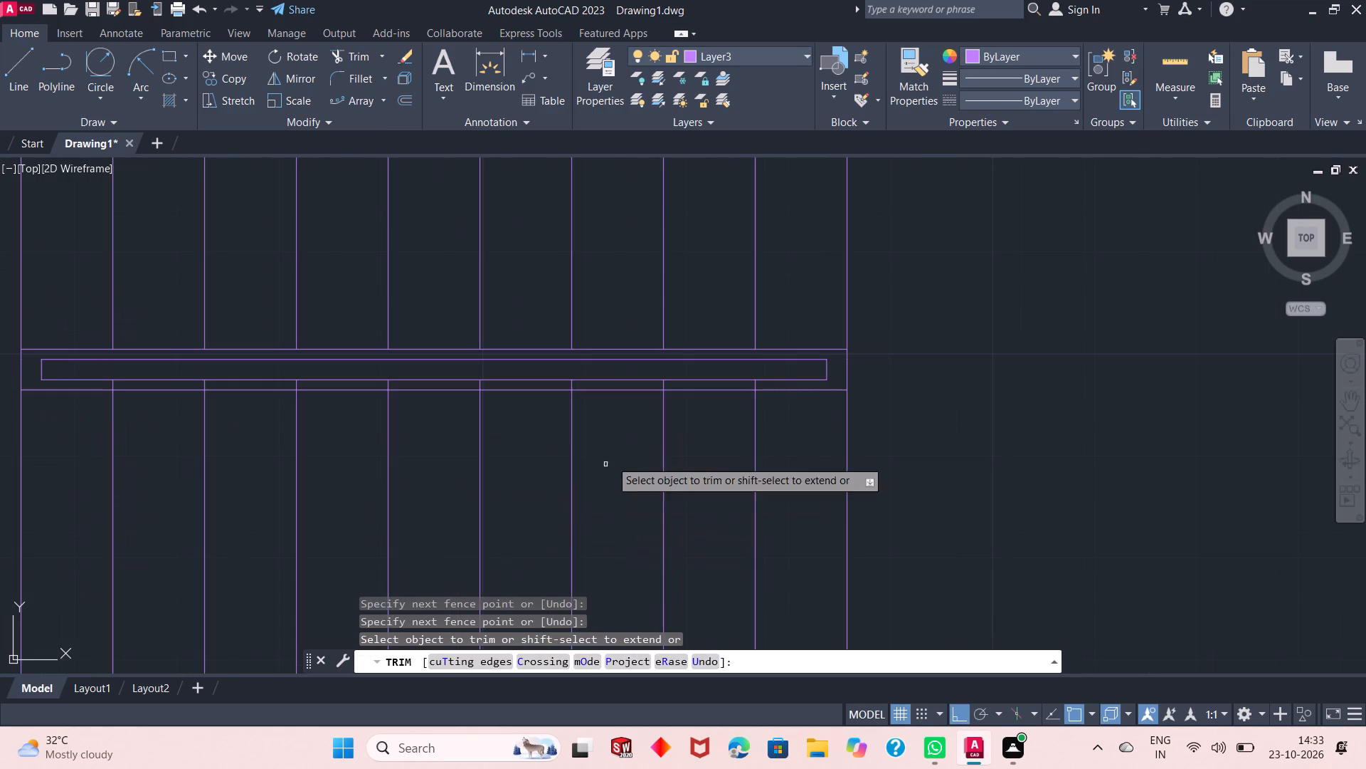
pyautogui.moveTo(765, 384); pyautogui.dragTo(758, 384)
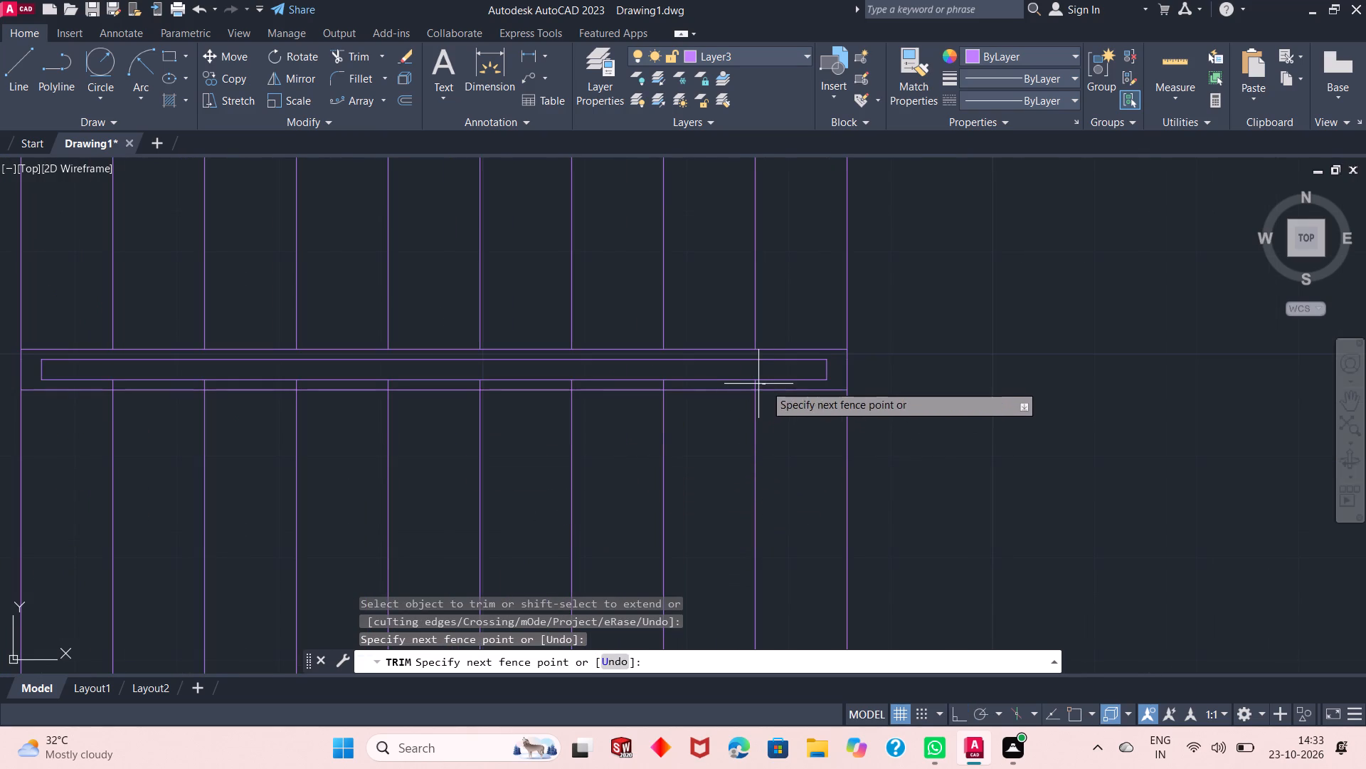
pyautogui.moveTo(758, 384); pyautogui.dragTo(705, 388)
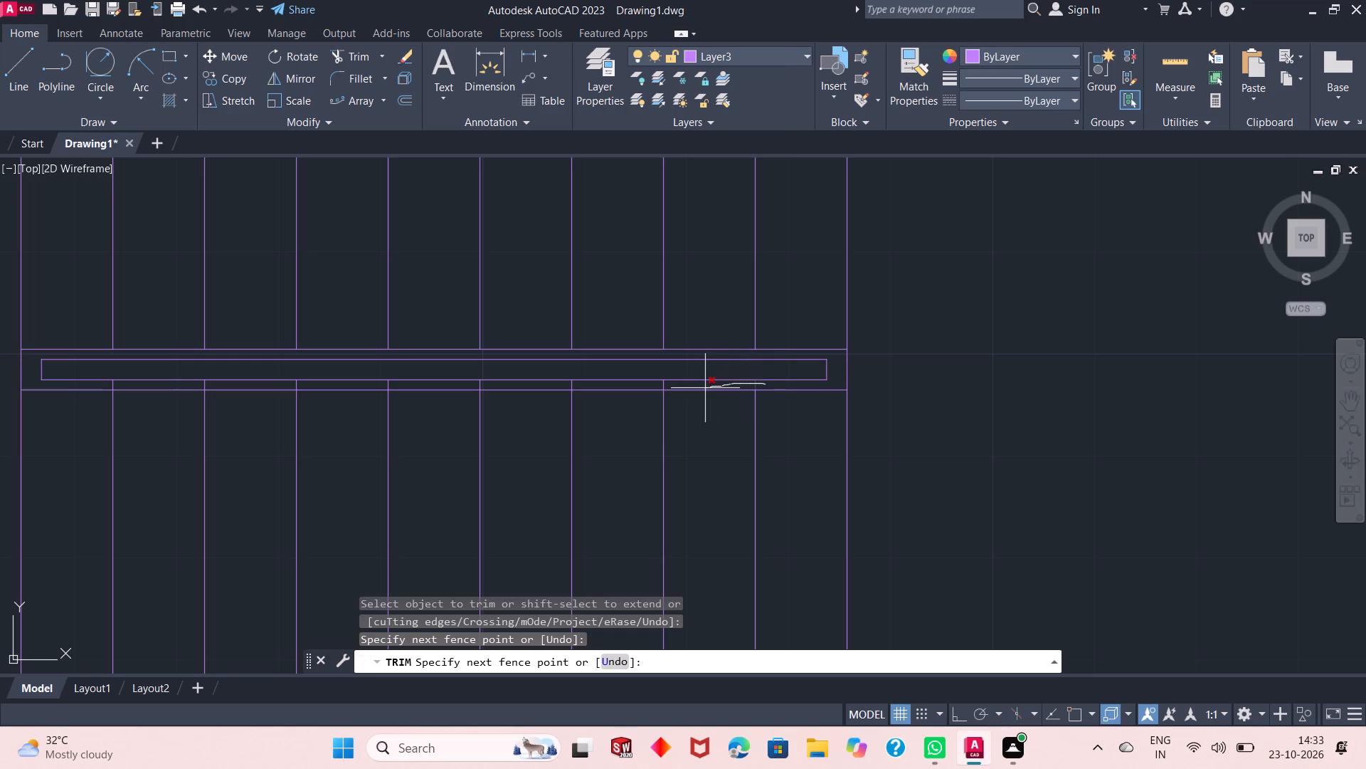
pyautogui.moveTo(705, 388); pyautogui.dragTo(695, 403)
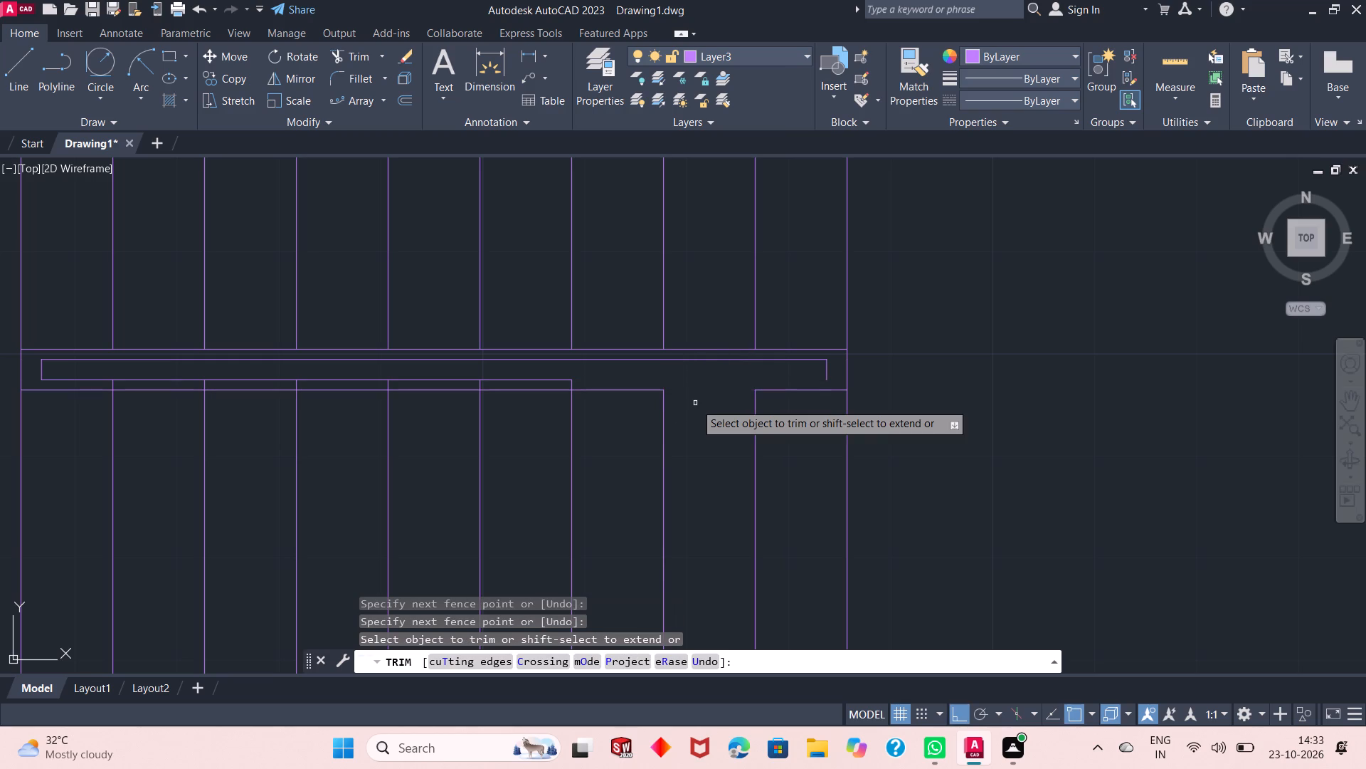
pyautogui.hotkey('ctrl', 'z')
# Trim the first two south-flight tread line ends between the inner and outer railing lines, just inside the railing's east end.
pyautogui.scroll(2, 717, 500)
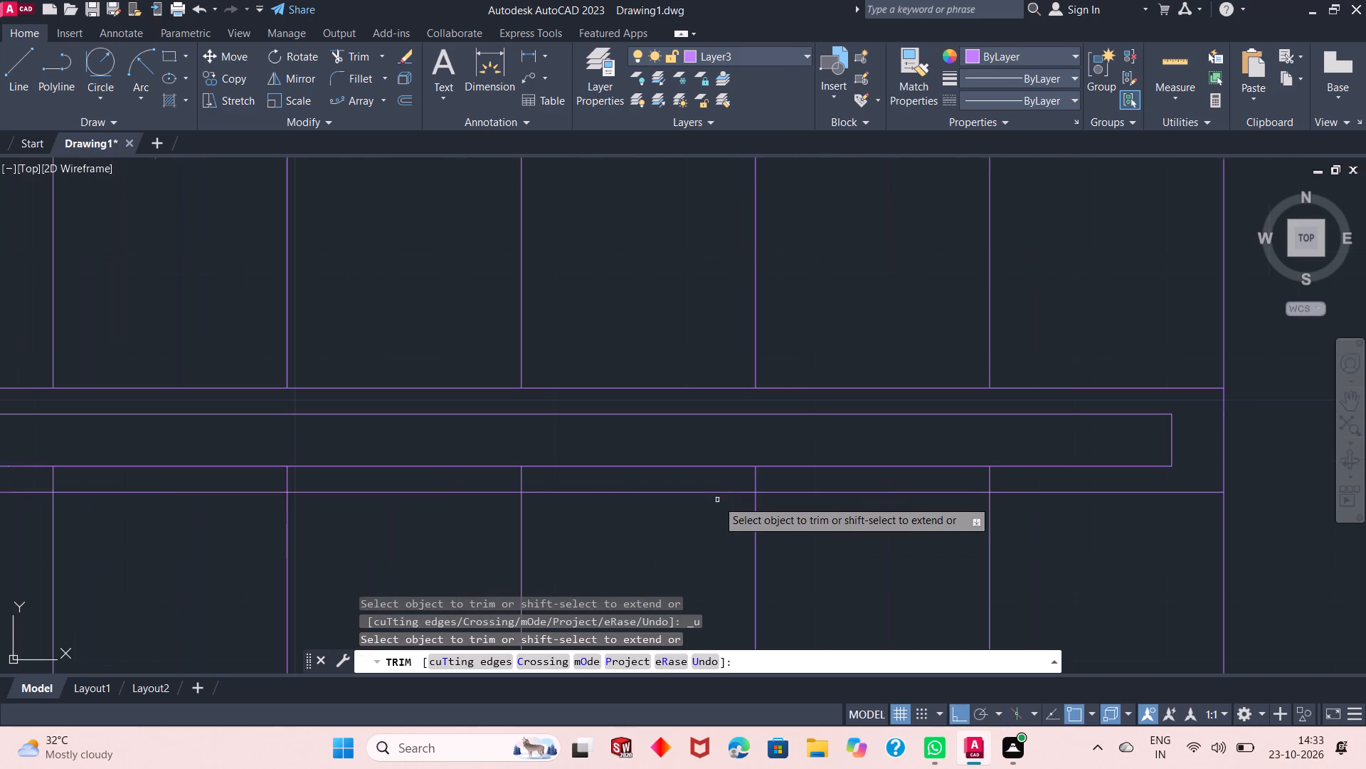
pyautogui.scroll(1, 717, 500)
pyautogui.scroll(-1, 717, 500)
pyautogui.scroll(-2, 716, 443)
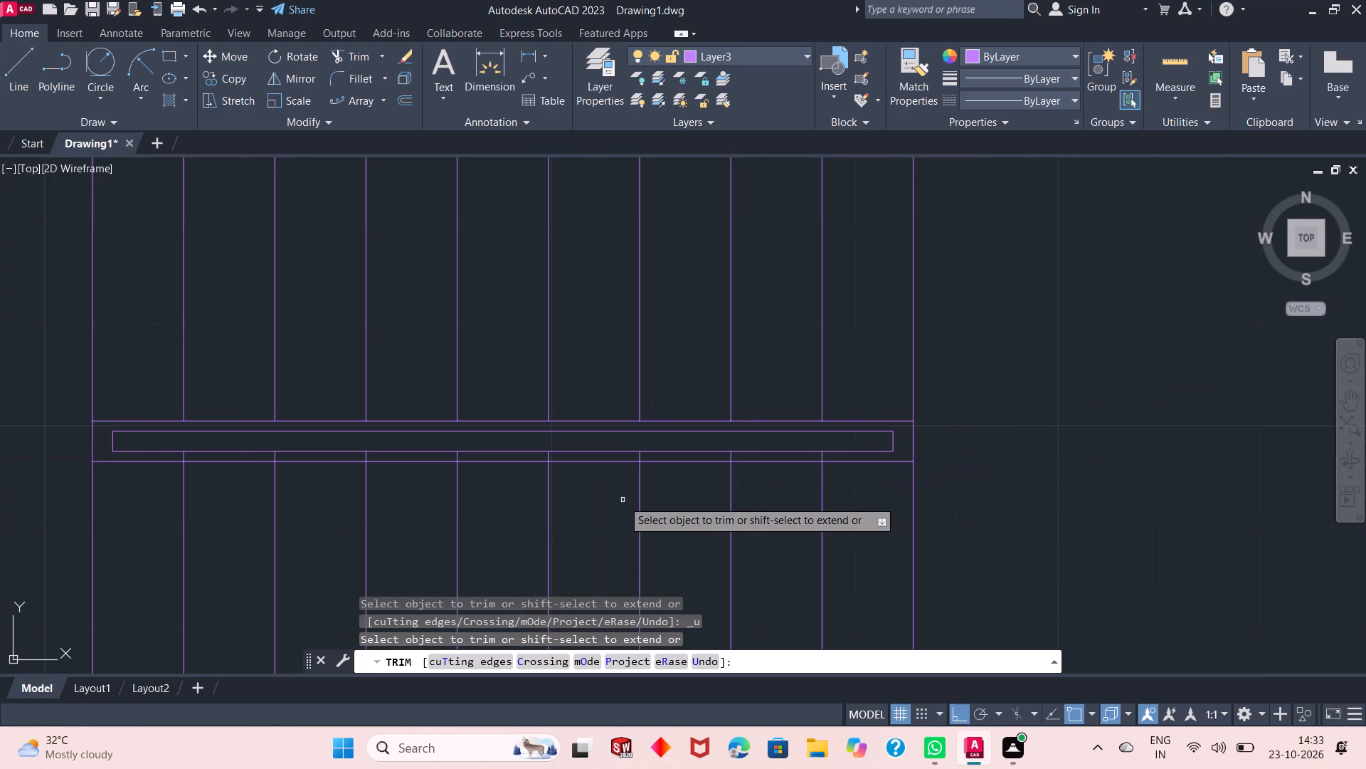
pyautogui.moveTo(830, 457); pyautogui.dragTo(778, 458)
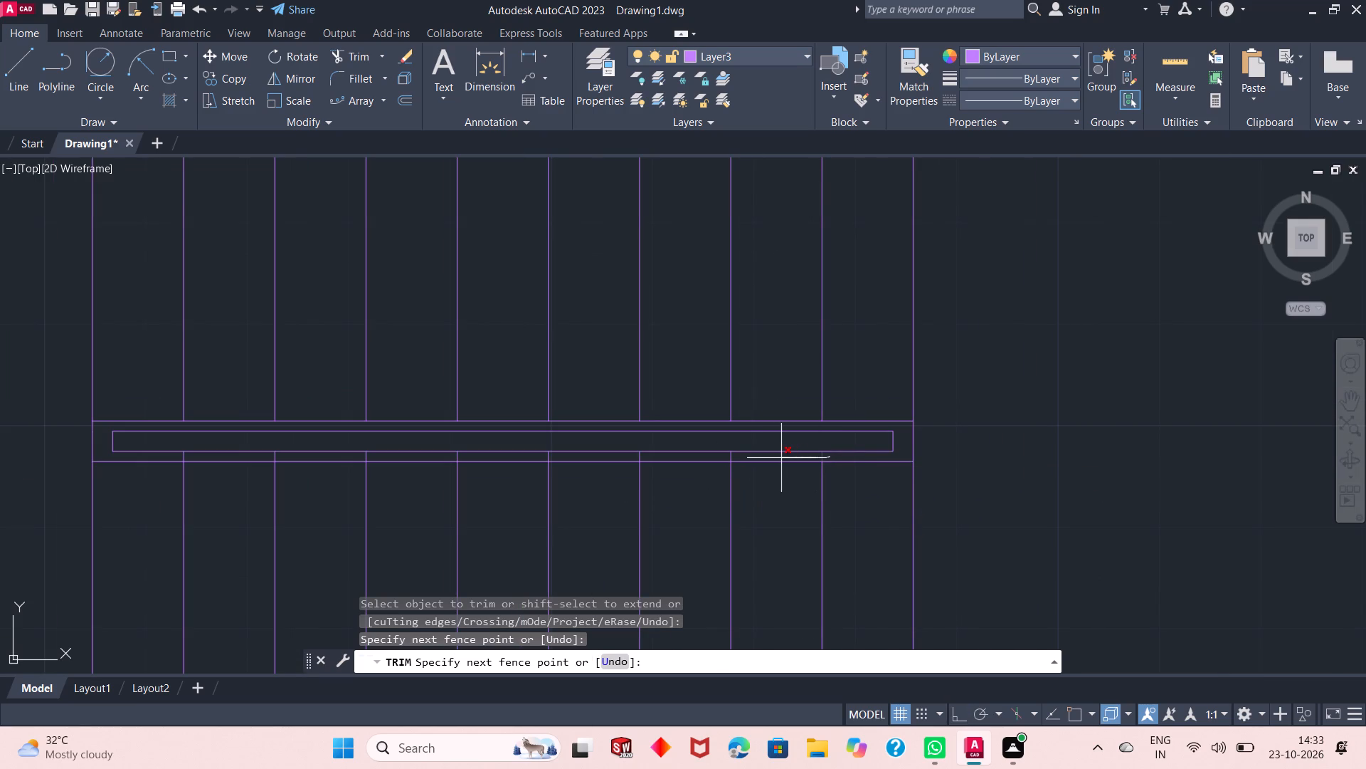
pyautogui.moveTo(778, 458); pyautogui.dragTo(693, 455)
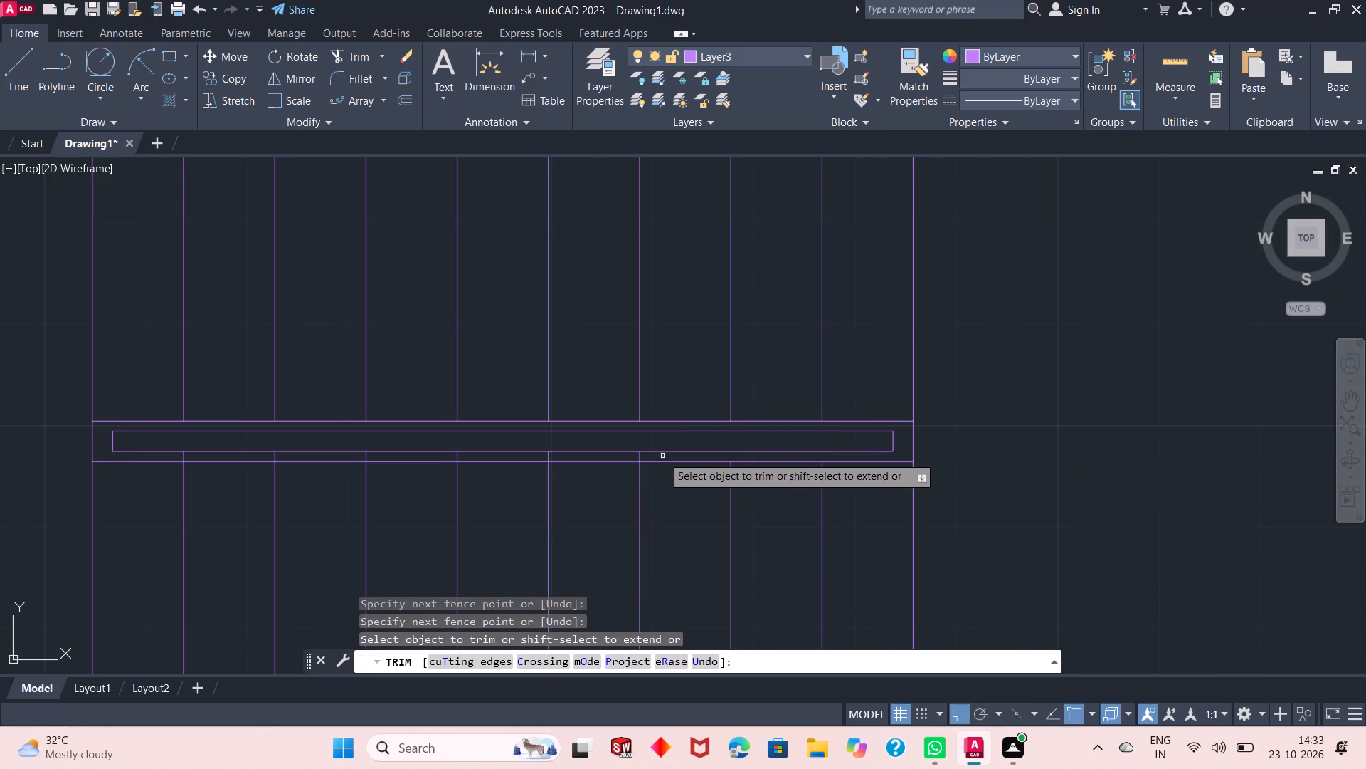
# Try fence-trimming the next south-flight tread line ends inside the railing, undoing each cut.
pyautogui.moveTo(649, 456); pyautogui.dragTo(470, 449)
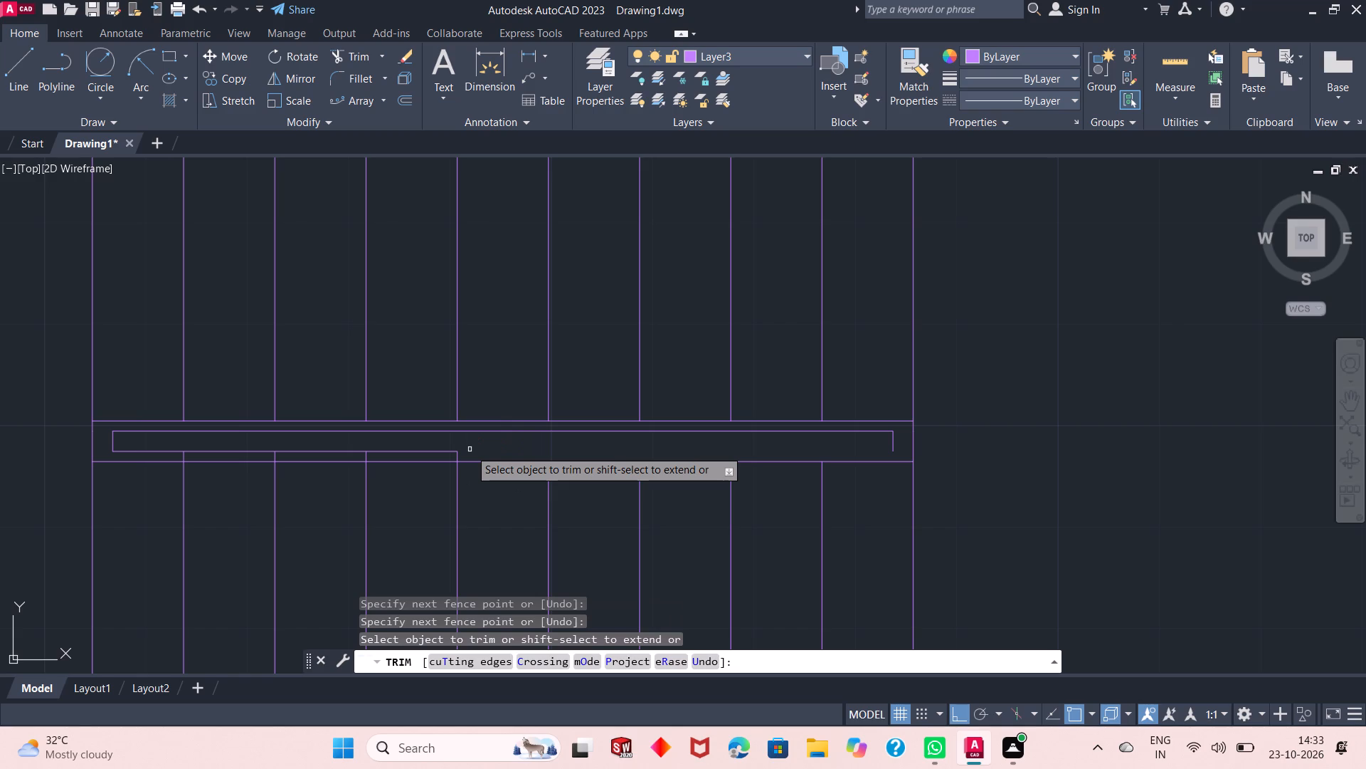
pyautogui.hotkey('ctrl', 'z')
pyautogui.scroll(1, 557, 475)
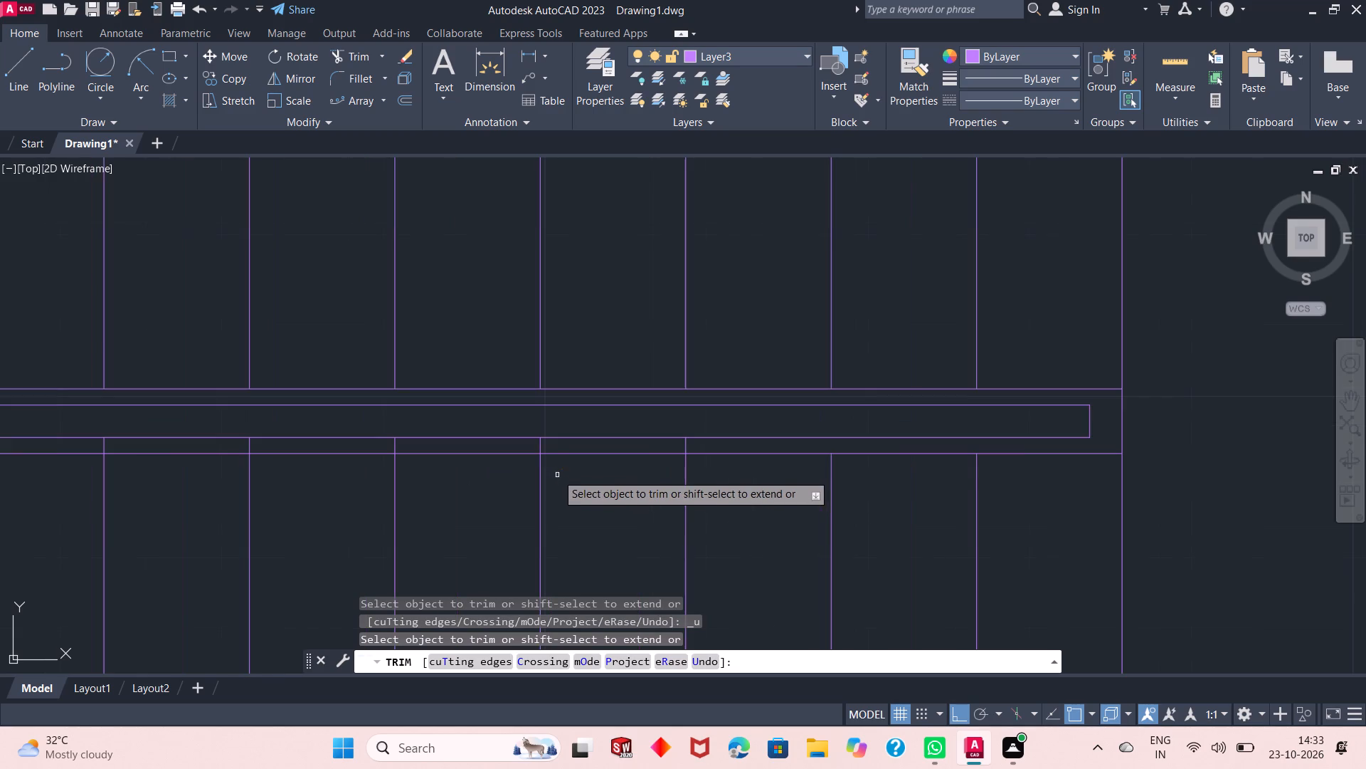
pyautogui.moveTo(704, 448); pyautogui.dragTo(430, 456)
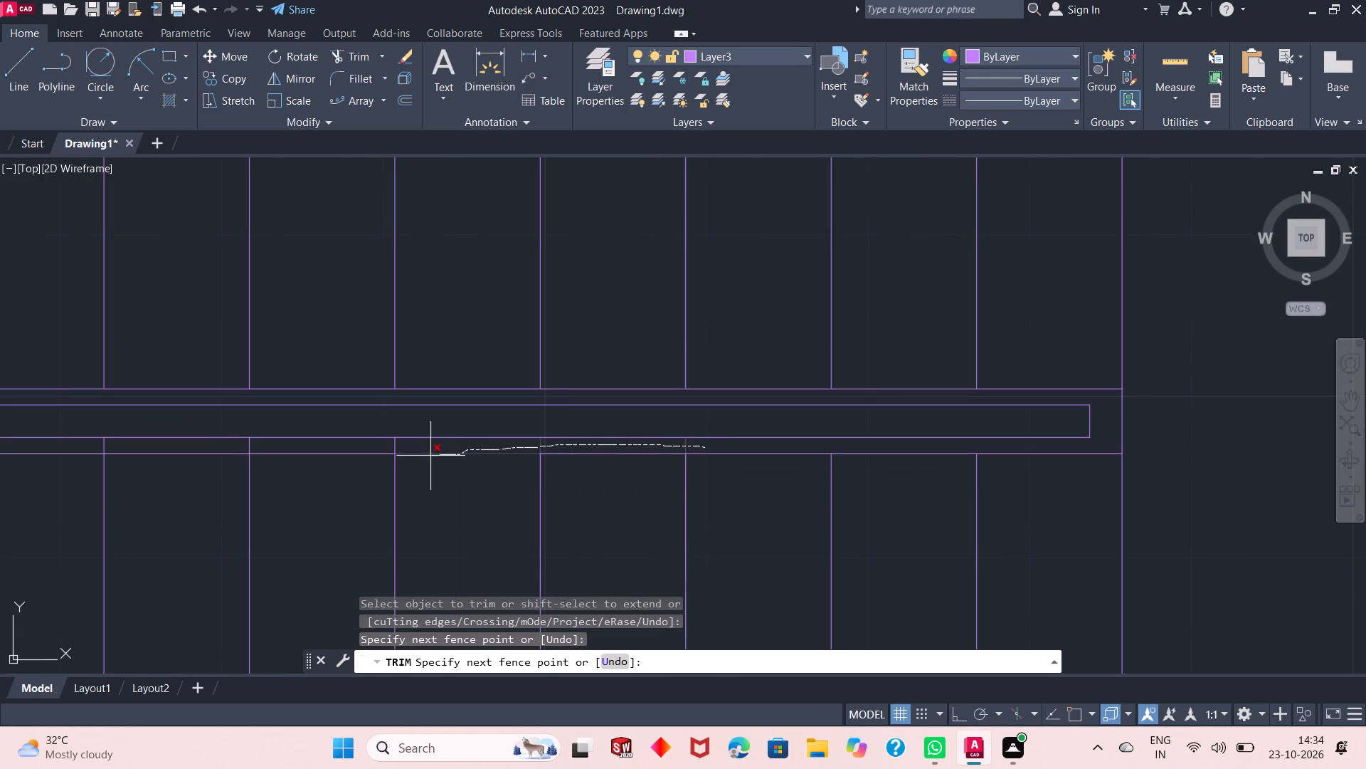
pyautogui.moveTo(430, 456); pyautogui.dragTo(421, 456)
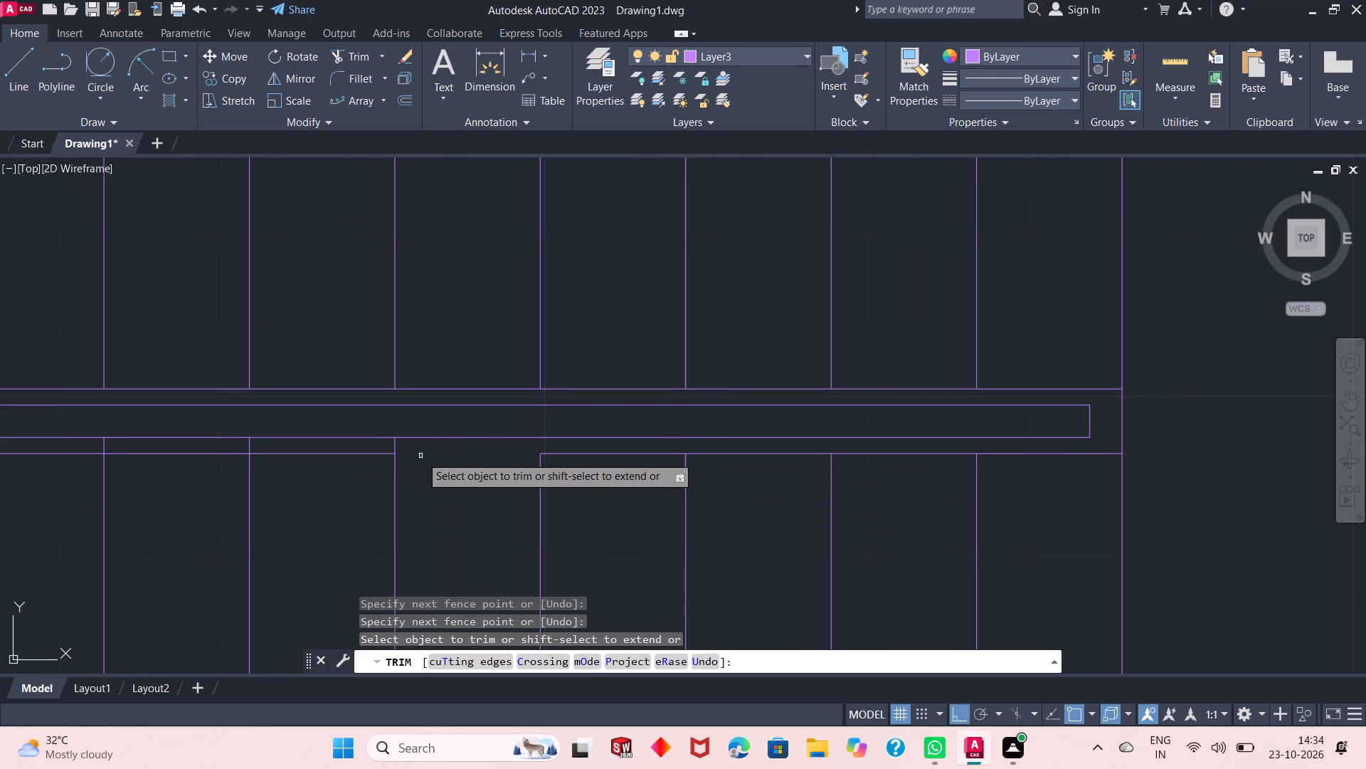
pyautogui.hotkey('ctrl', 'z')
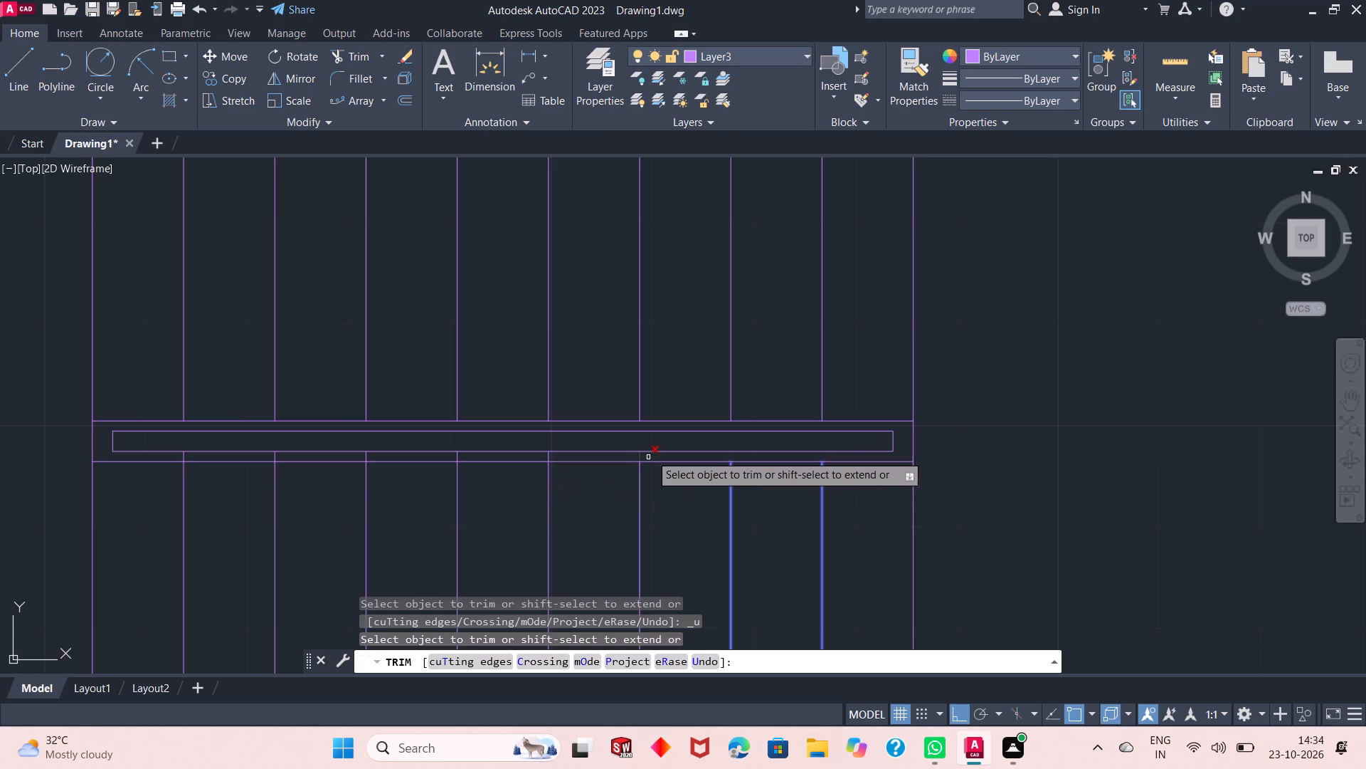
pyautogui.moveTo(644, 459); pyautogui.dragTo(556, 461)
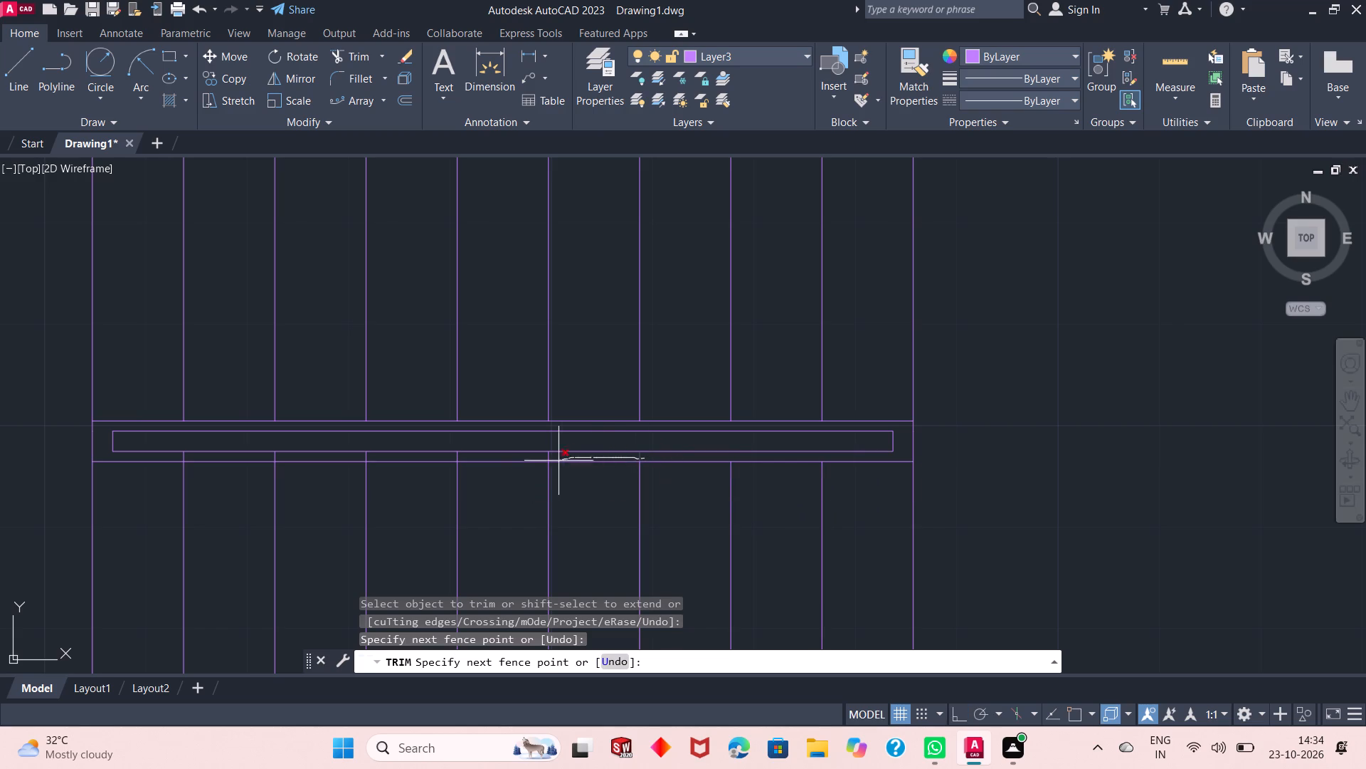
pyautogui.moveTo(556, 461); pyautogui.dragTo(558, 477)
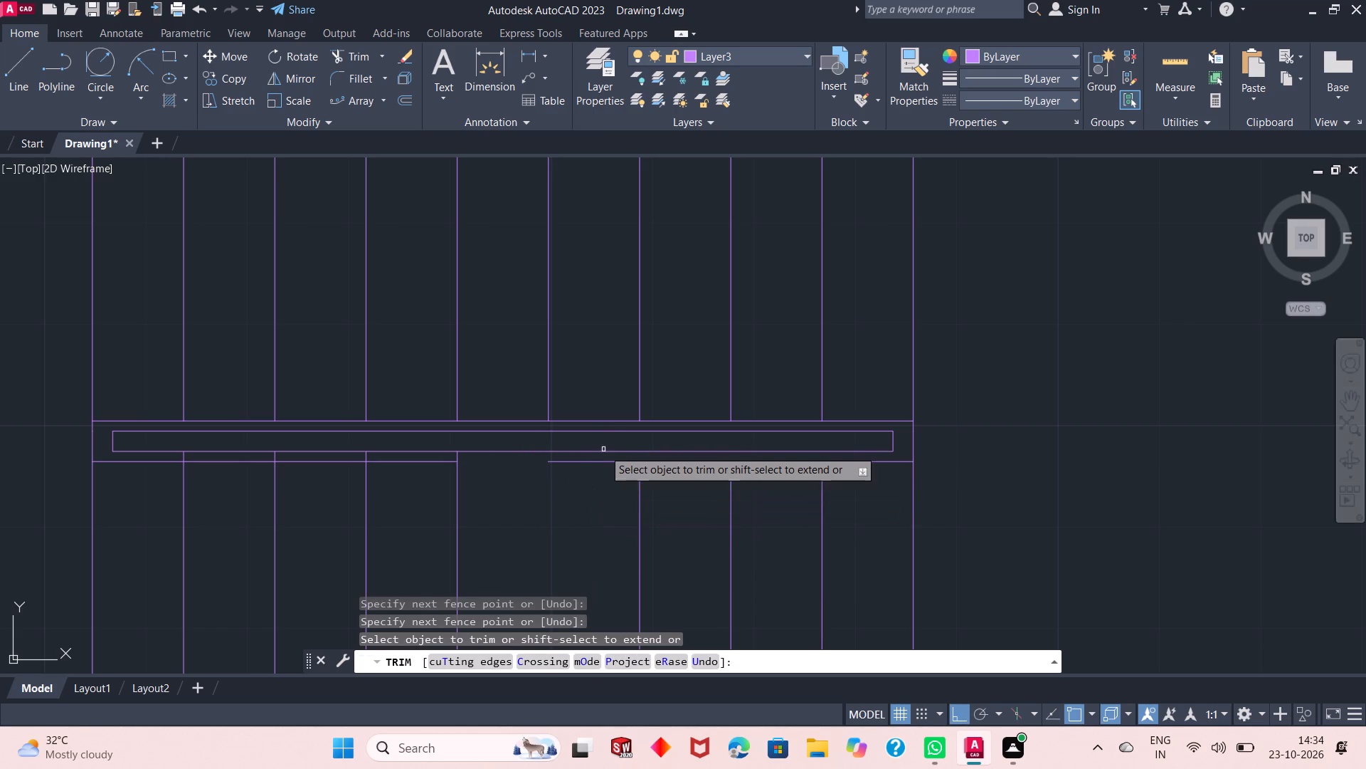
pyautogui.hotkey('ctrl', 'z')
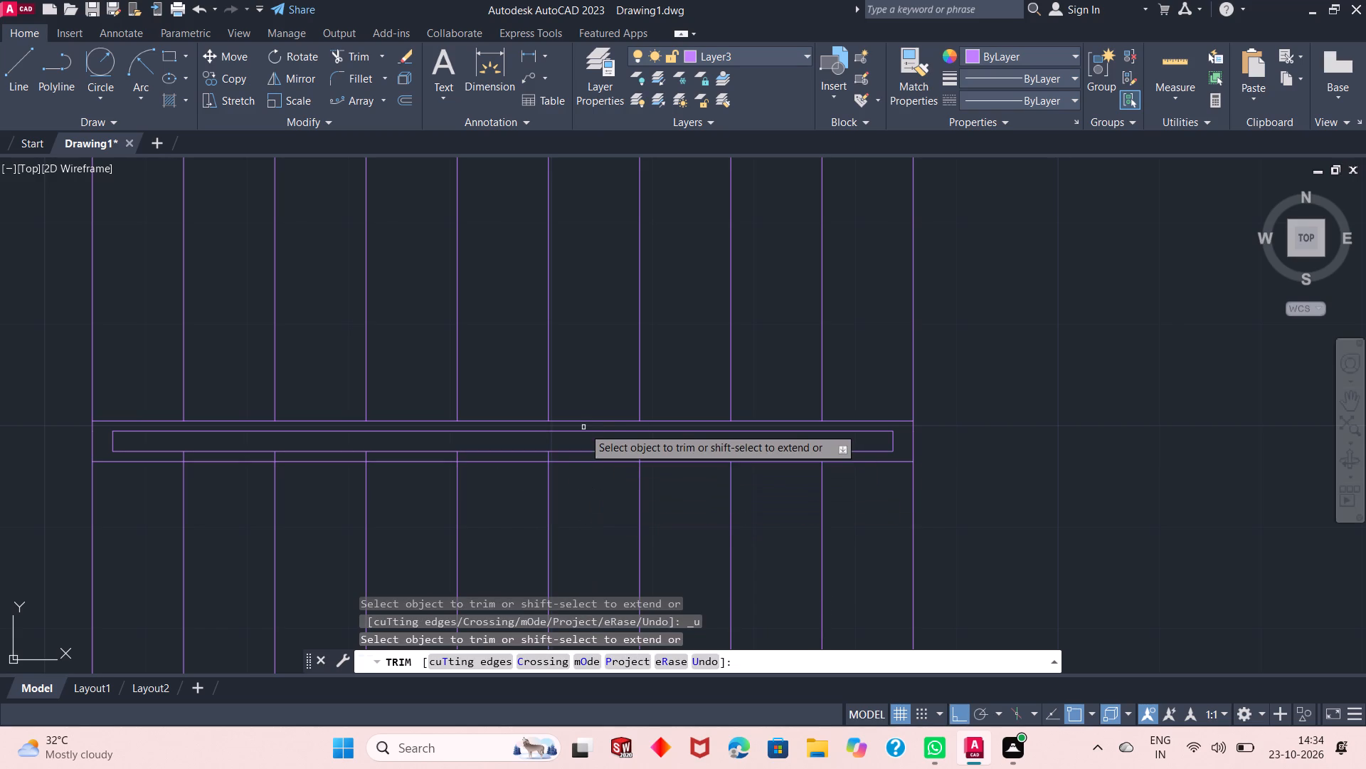
# Trim the remaining six south-flight tread line ends between the inner and outer railing lines, working from east to west.
pyautogui.scroll(-1, 669, 387)
pyautogui.scroll(1, 411, 453)
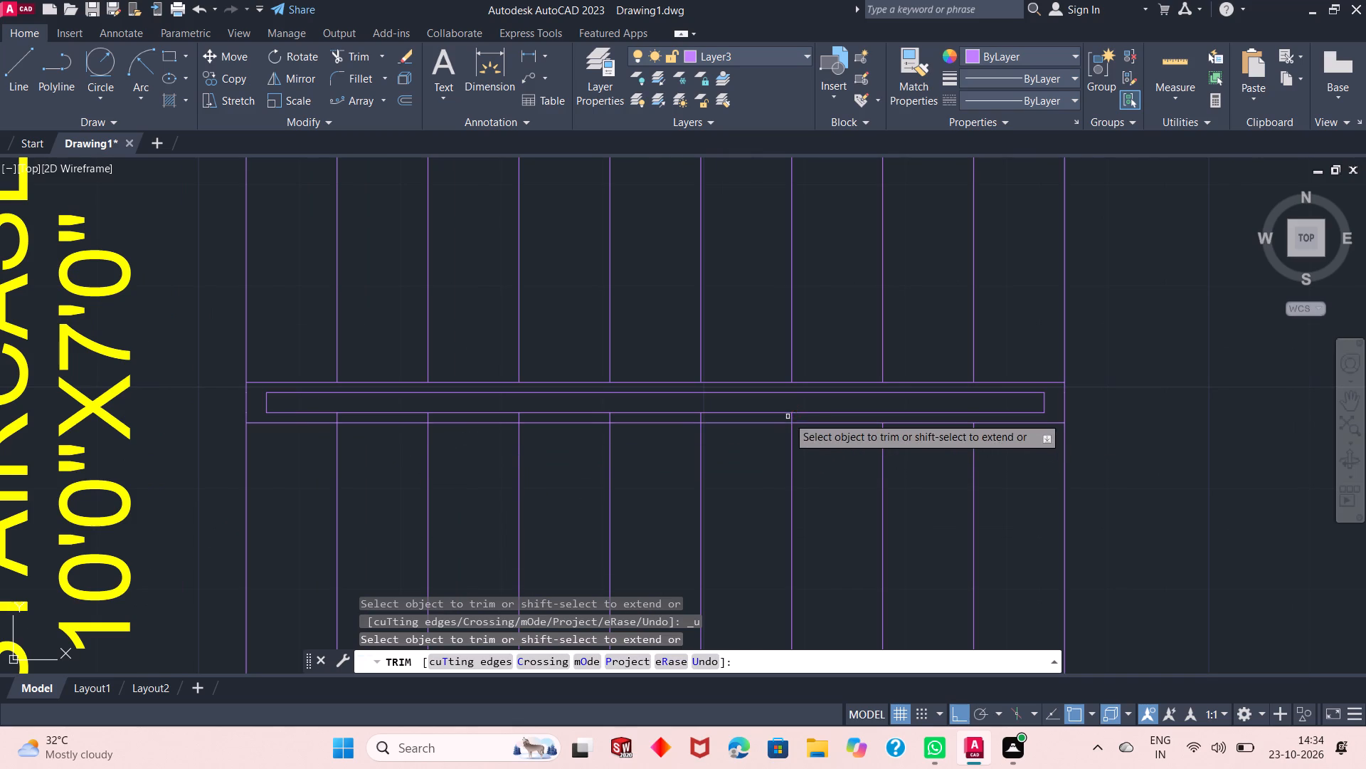
pyautogui.scroll(1, 787, 419)
pyautogui.moveTo(809, 418); pyautogui.dragTo(808, 419)
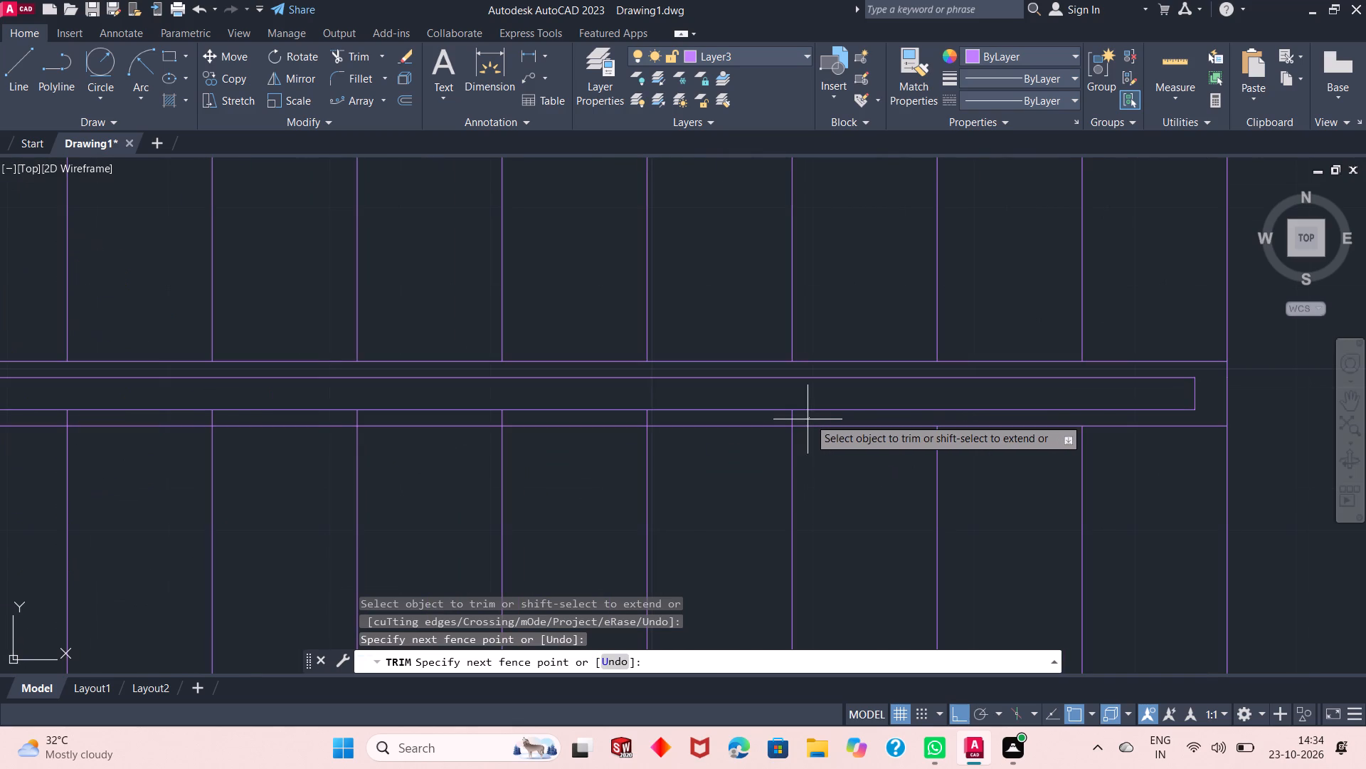
pyautogui.moveTo(808, 419); pyautogui.dragTo(610, 422)
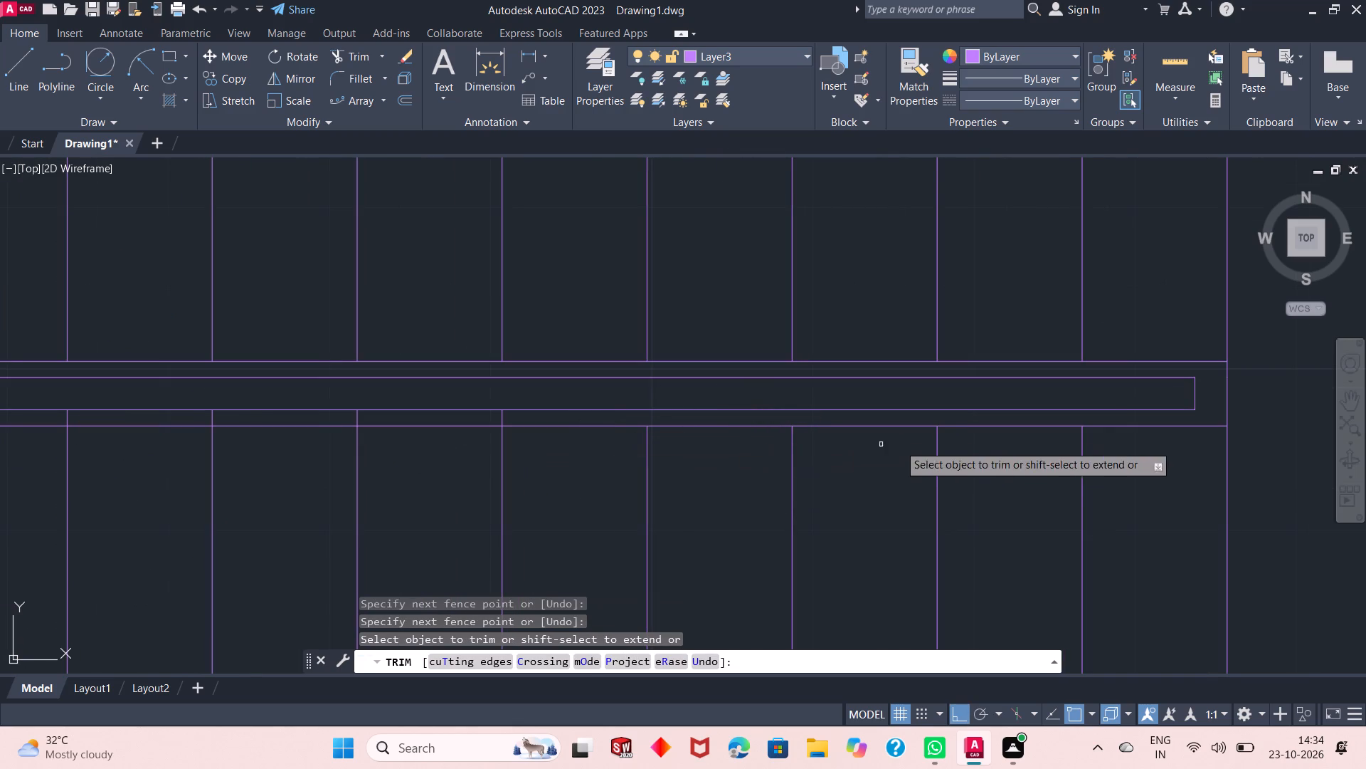
pyautogui.scroll(-1, 928, 444)
pyautogui.scroll(1, 397, 439)
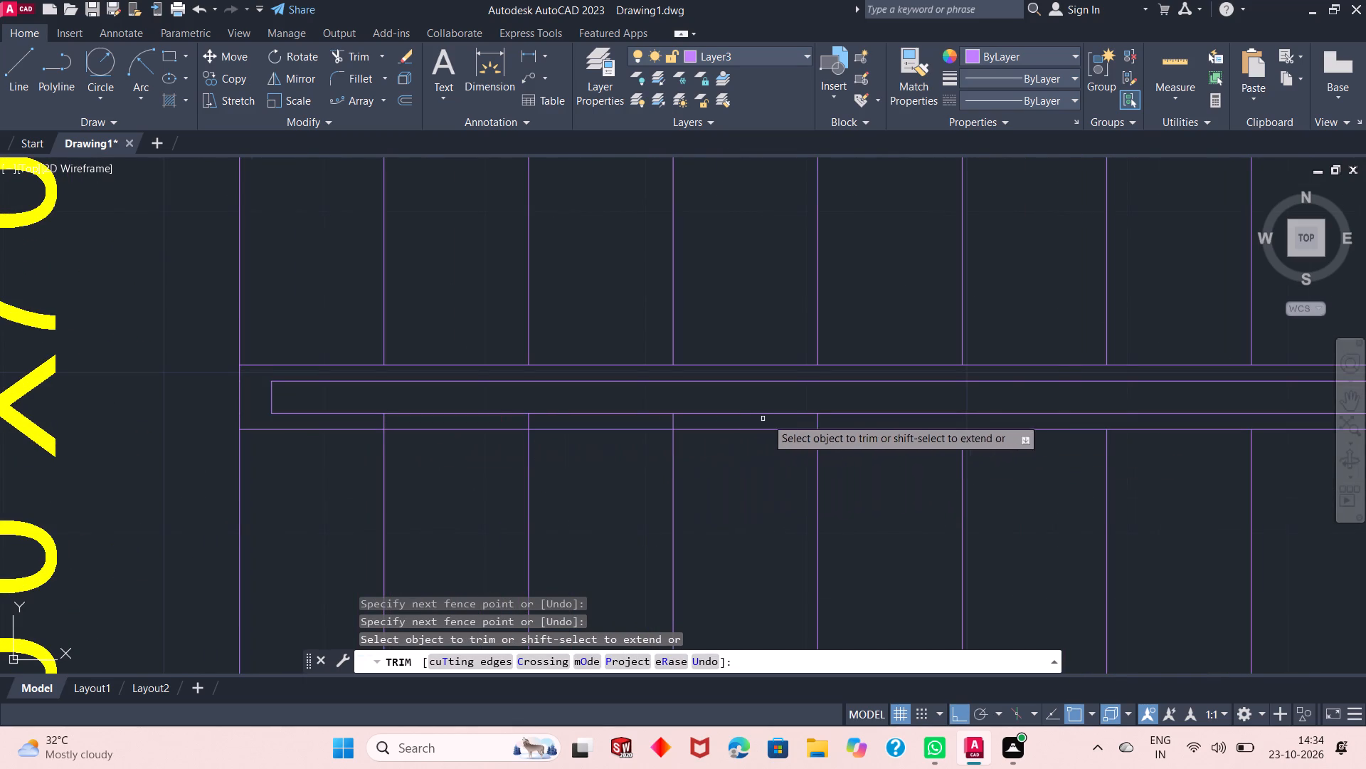
pyautogui.moveTo(842, 423); pyautogui.dragTo(512, 424)
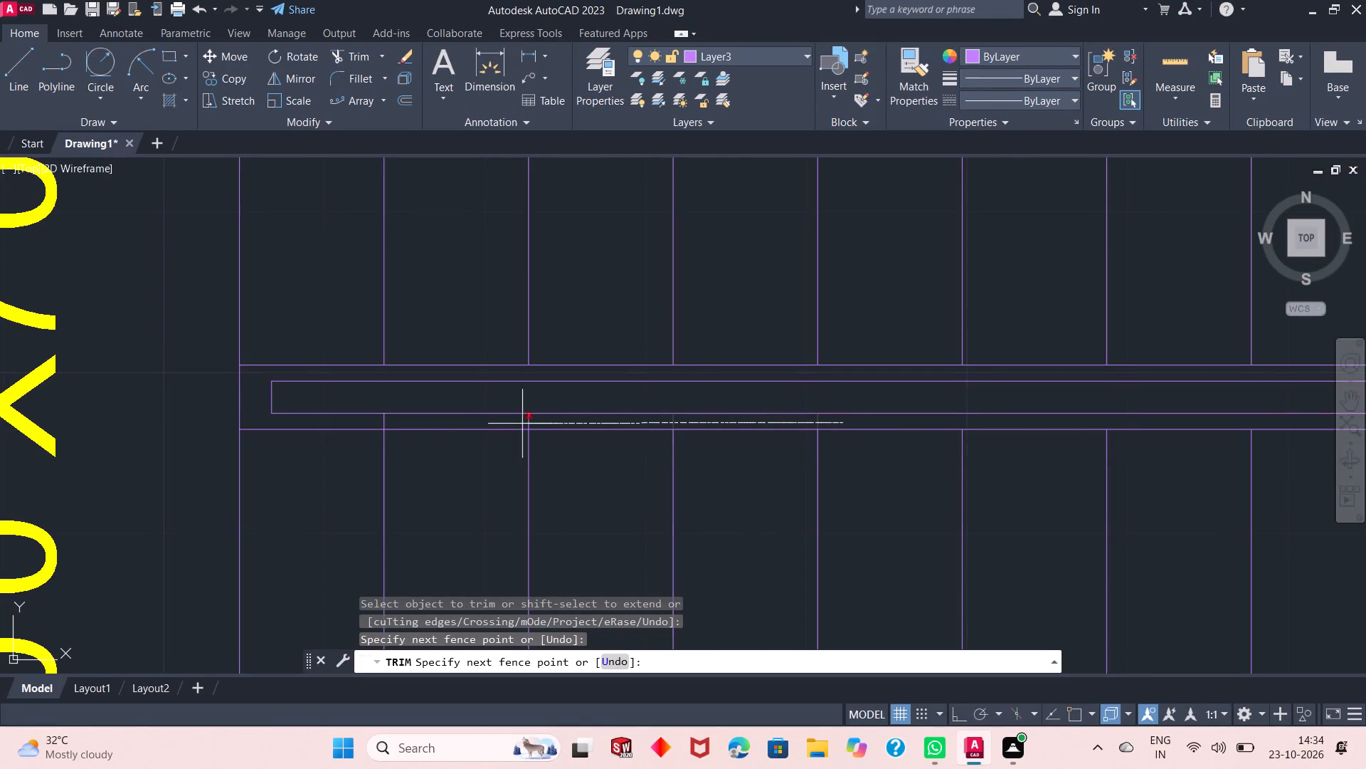
pyautogui.moveTo(512, 424); pyautogui.dragTo(367, 424)
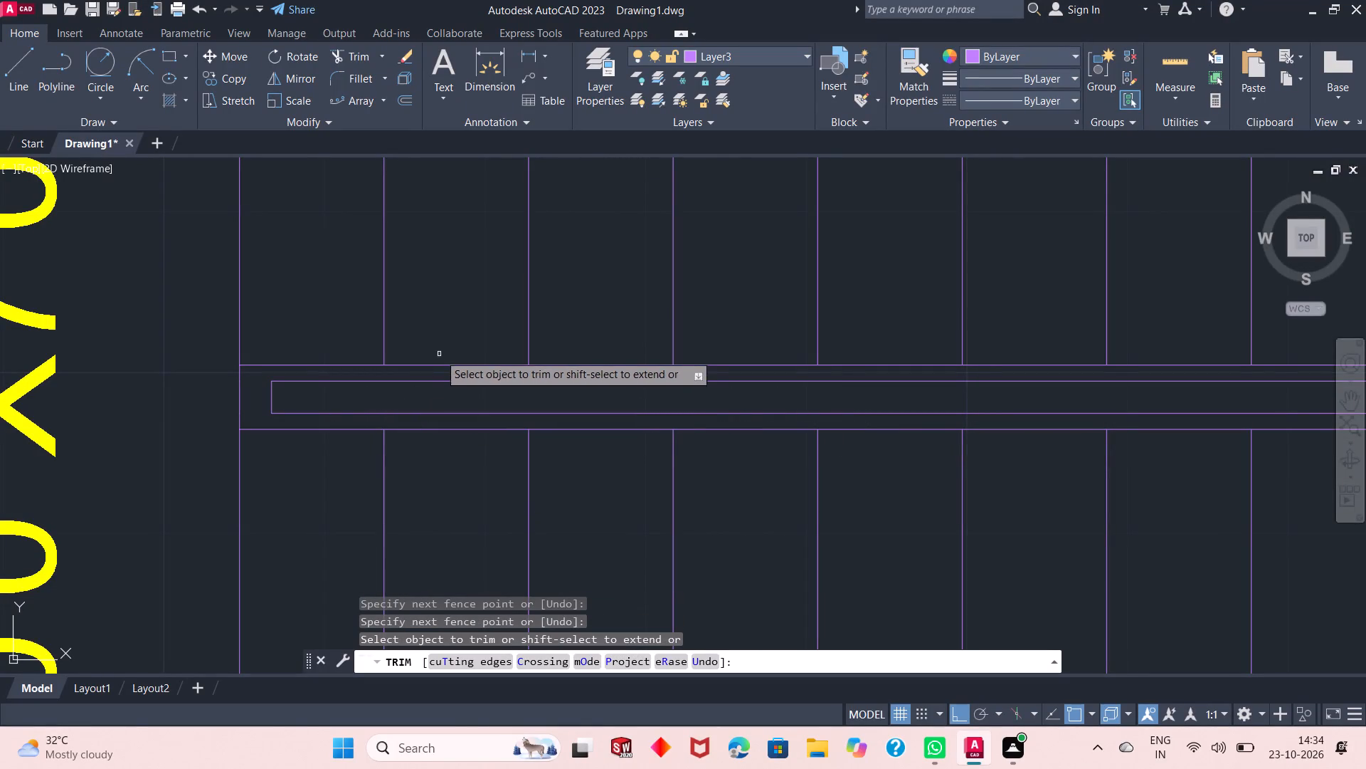
# End the trimming and examine the staircase railing and the whole floor plan.
pyautogui.scroll(-1, 423, 409)
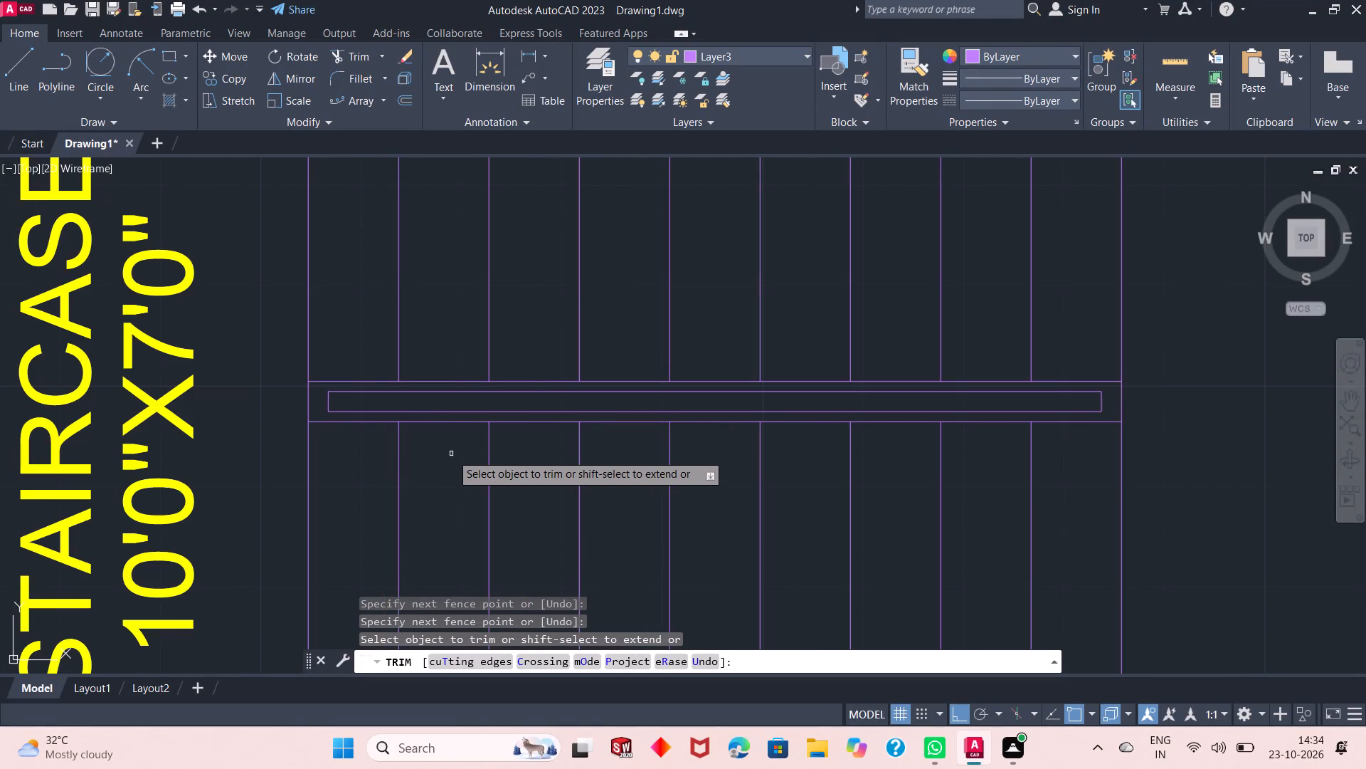
pyautogui.scroll(-1, 451, 454)
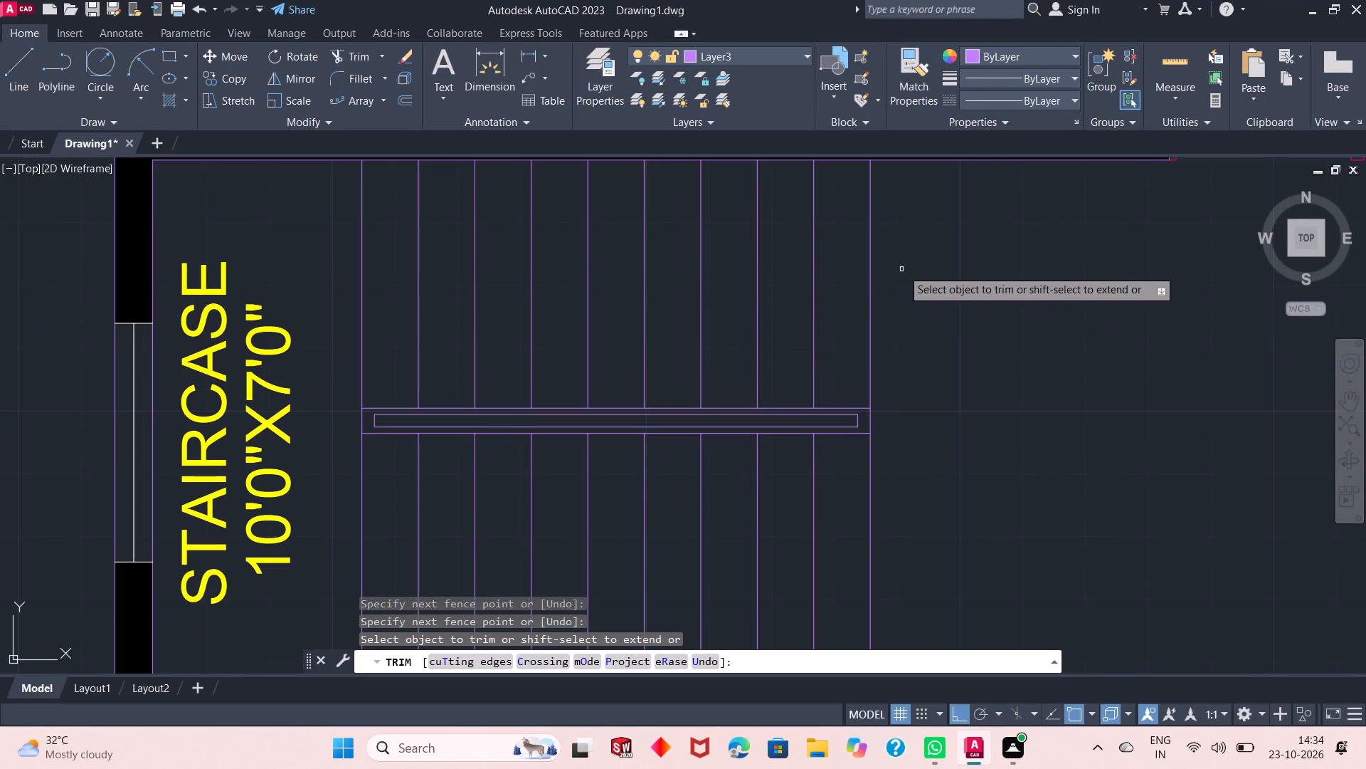
pyautogui.rightClick(902, 269)
pyautogui.click(919, 278)
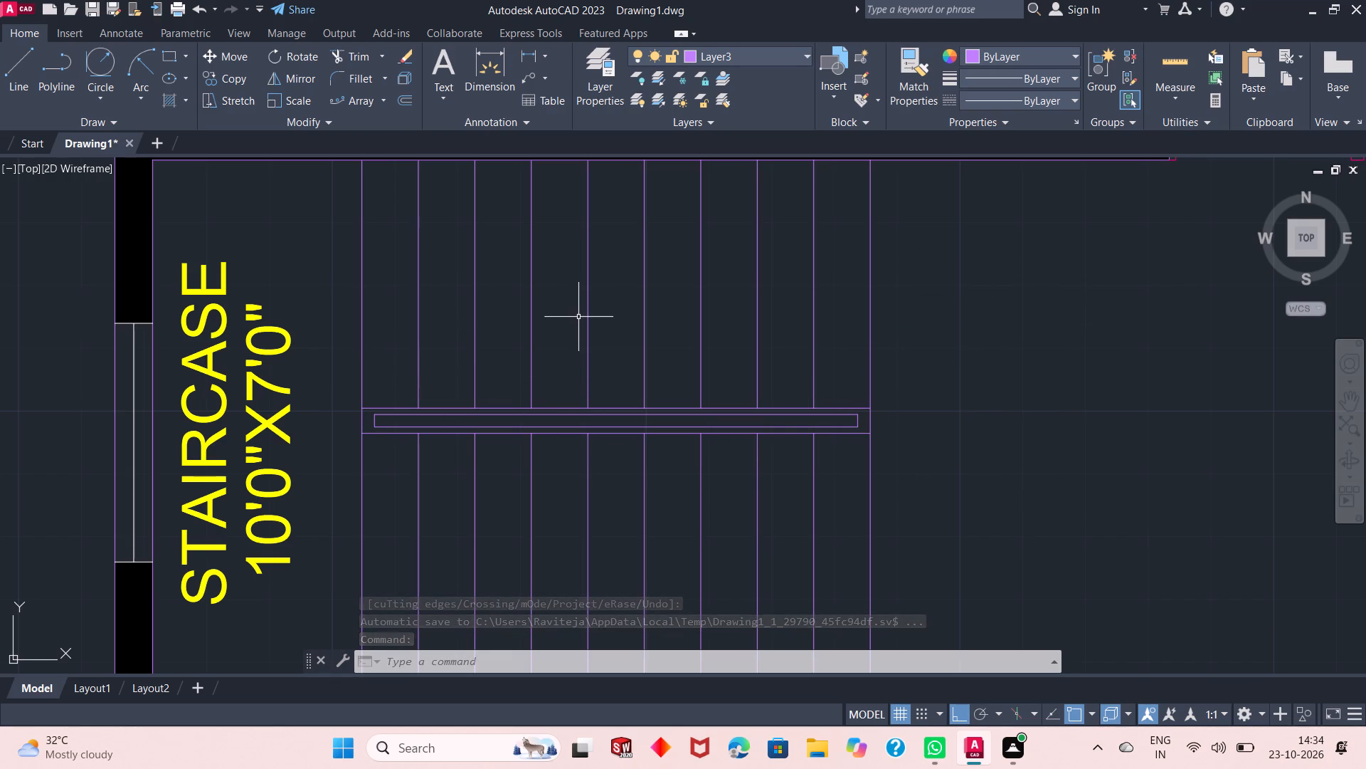
pyautogui.scroll(-1, 578, 317)
pyautogui.scroll(-3, 631, 505)
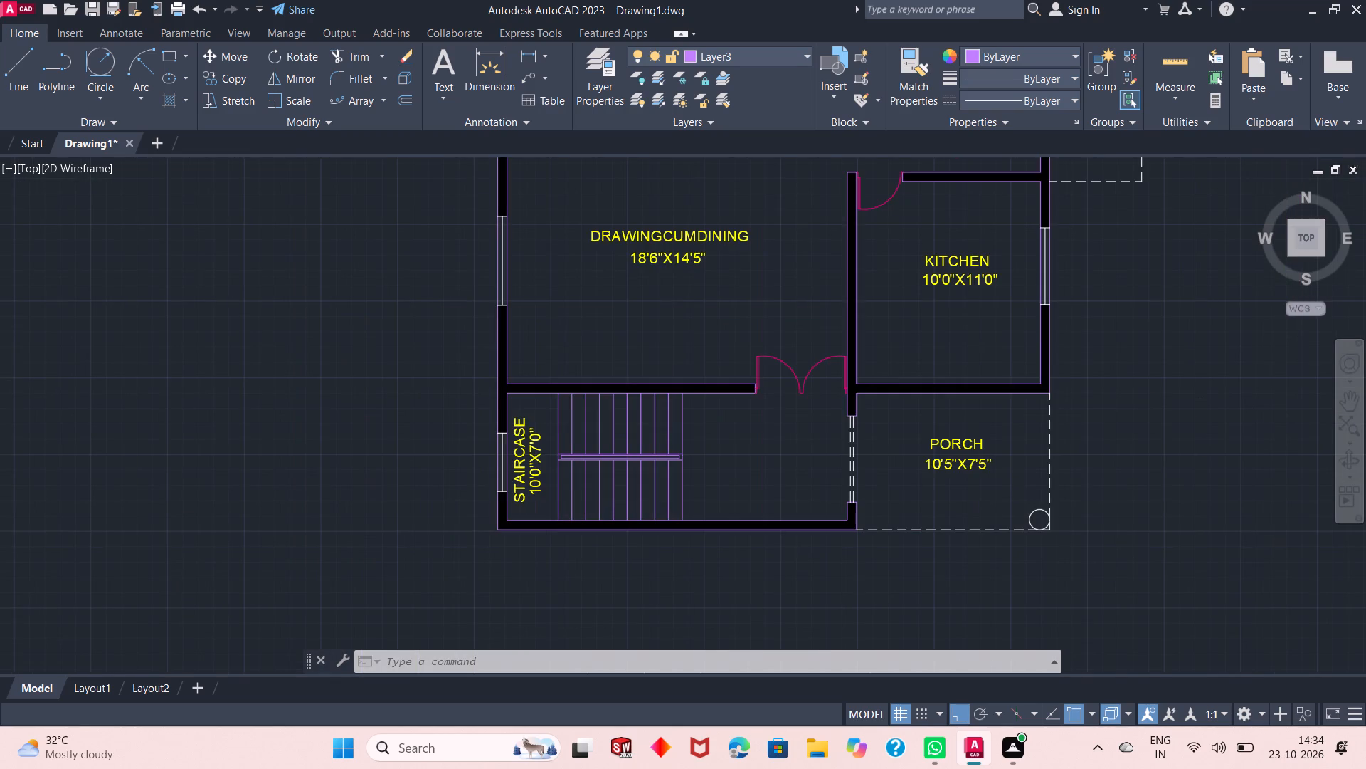
pyautogui.scroll(-1, 631, 501)
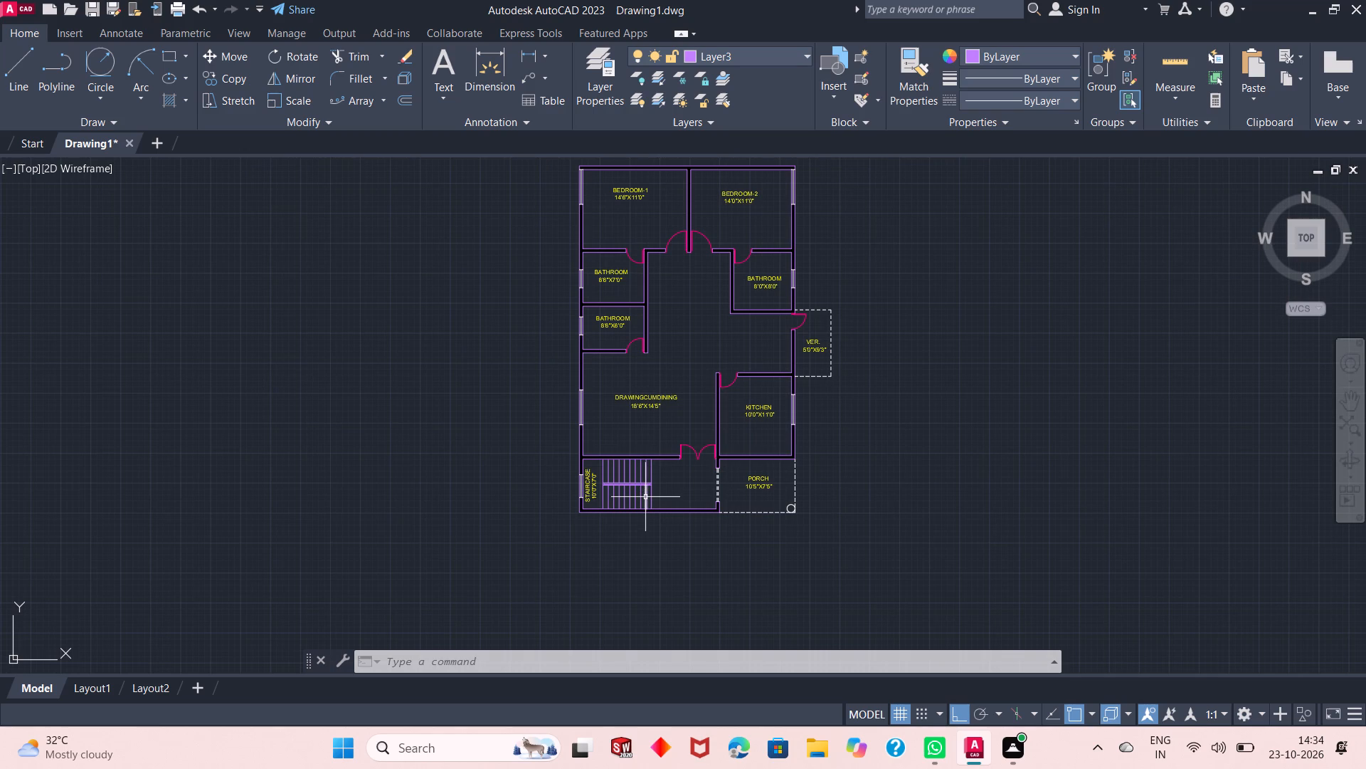
pyautogui.scroll(-1, 703, 543)
pyautogui.scroll(1, 710, 415)
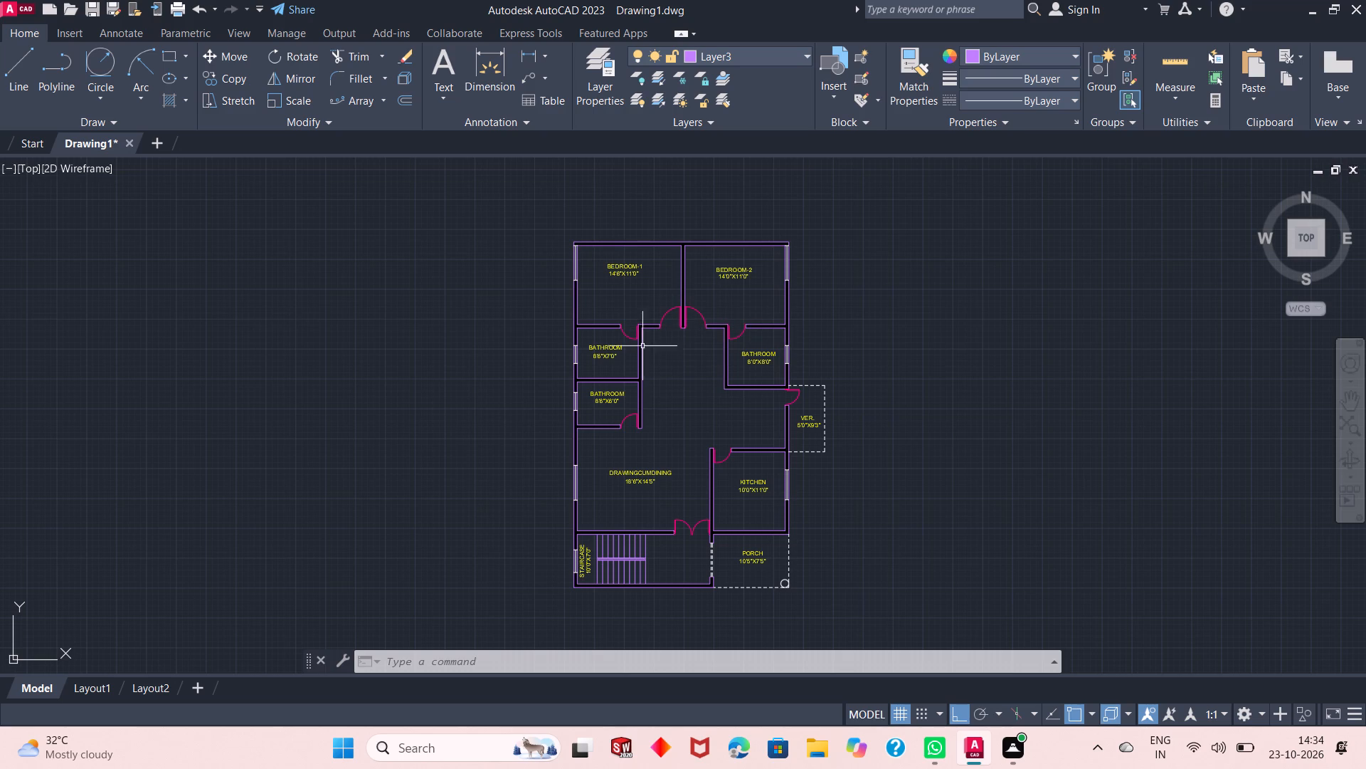
pyautogui.scroll(1, 675, 428)
pyautogui.scroll(-1, 669, 372)
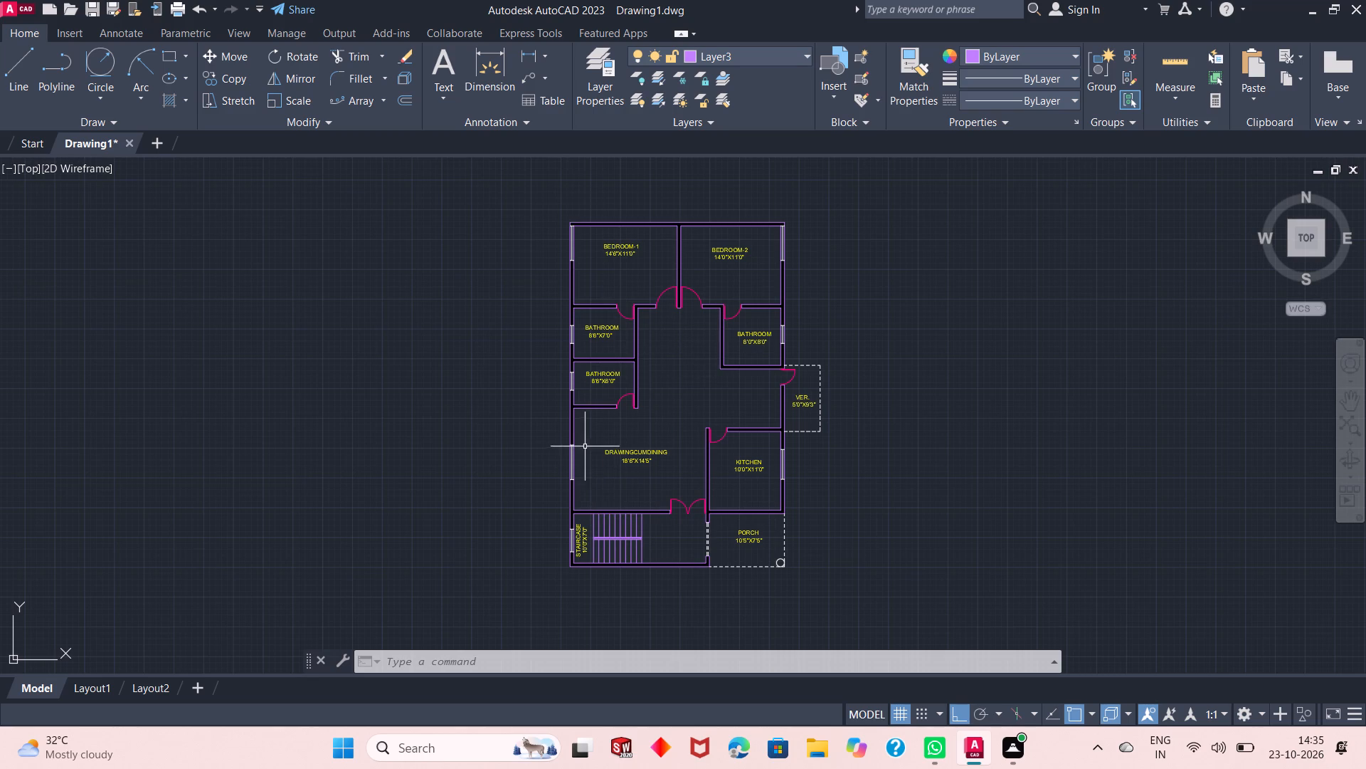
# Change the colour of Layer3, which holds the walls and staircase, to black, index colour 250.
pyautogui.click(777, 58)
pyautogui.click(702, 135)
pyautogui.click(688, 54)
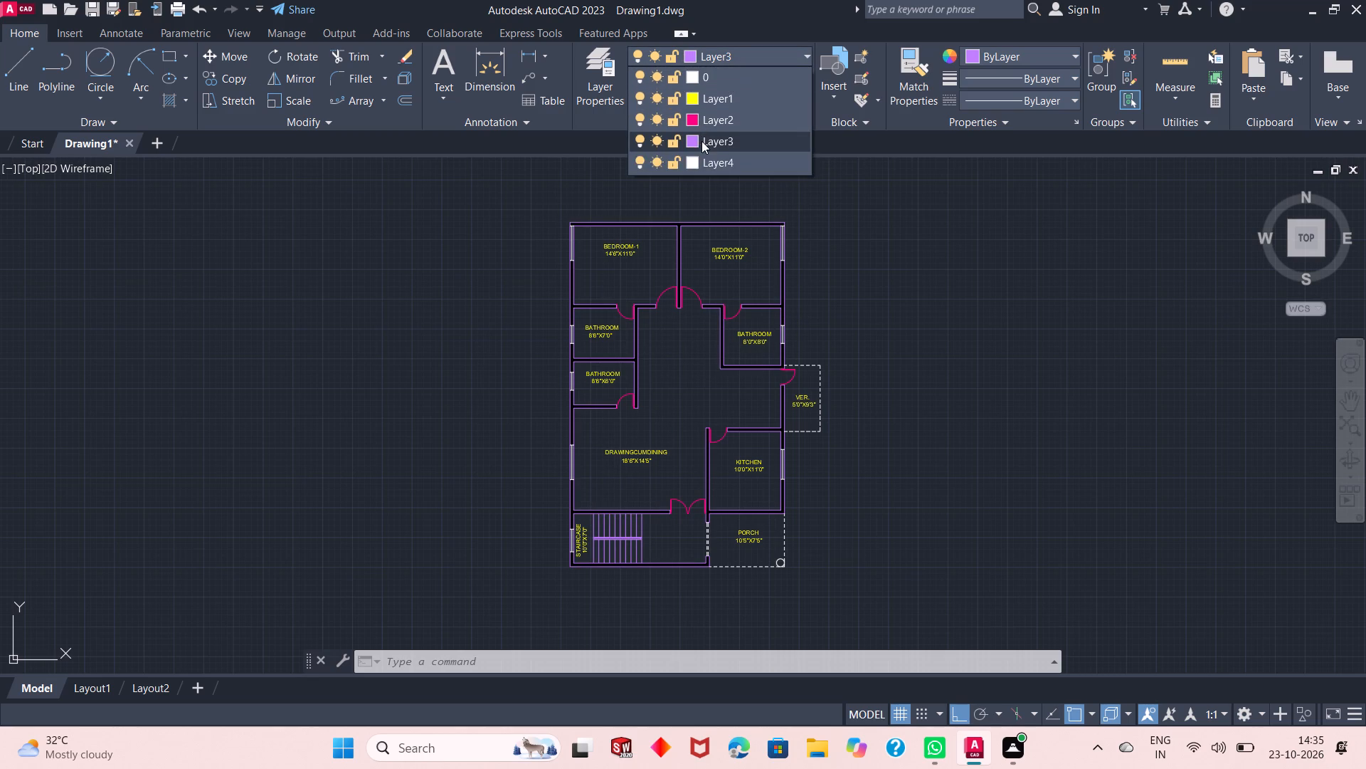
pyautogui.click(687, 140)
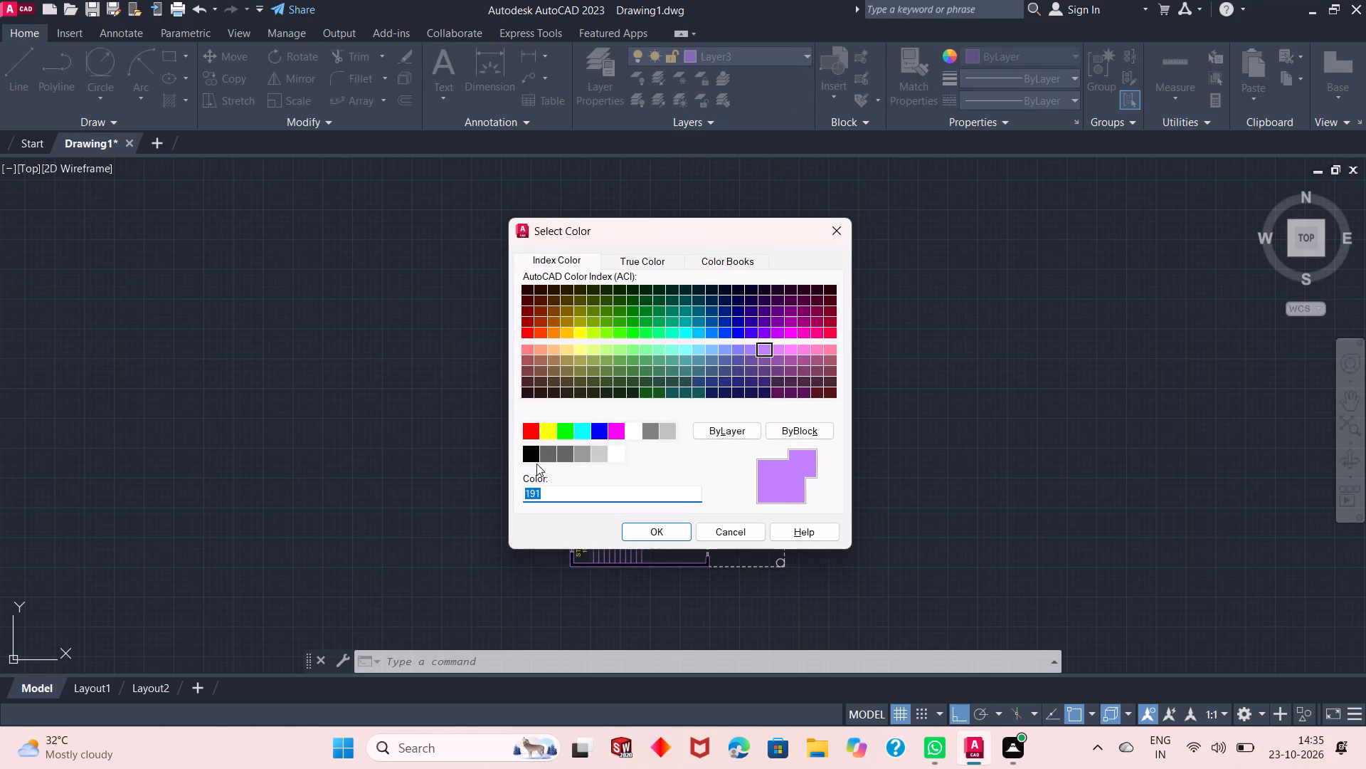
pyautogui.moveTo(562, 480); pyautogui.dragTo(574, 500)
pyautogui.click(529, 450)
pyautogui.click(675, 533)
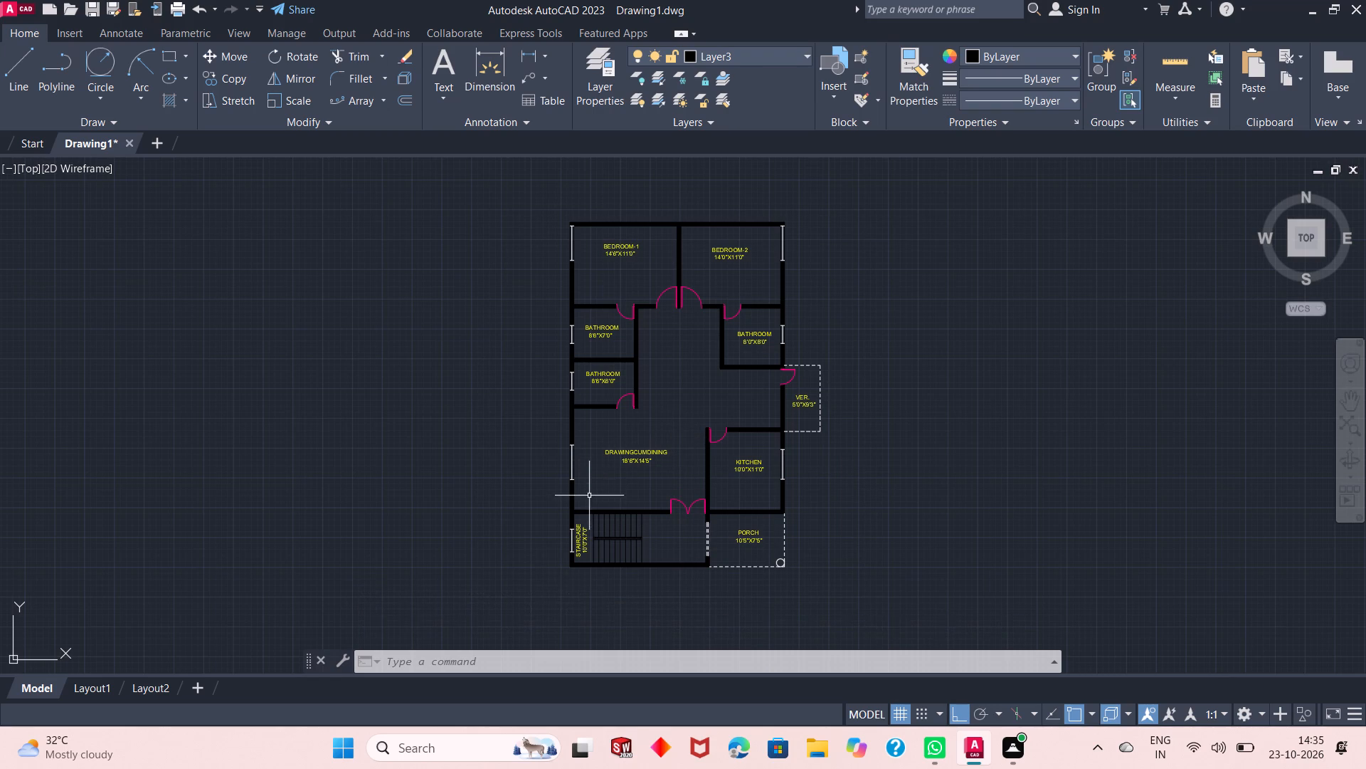
# Set the colour of Layer3, which holds the walls and staircase, to white, index colour 255.
pyautogui.scroll(2, 589, 496)
pyautogui.scroll(2, 556, 446)
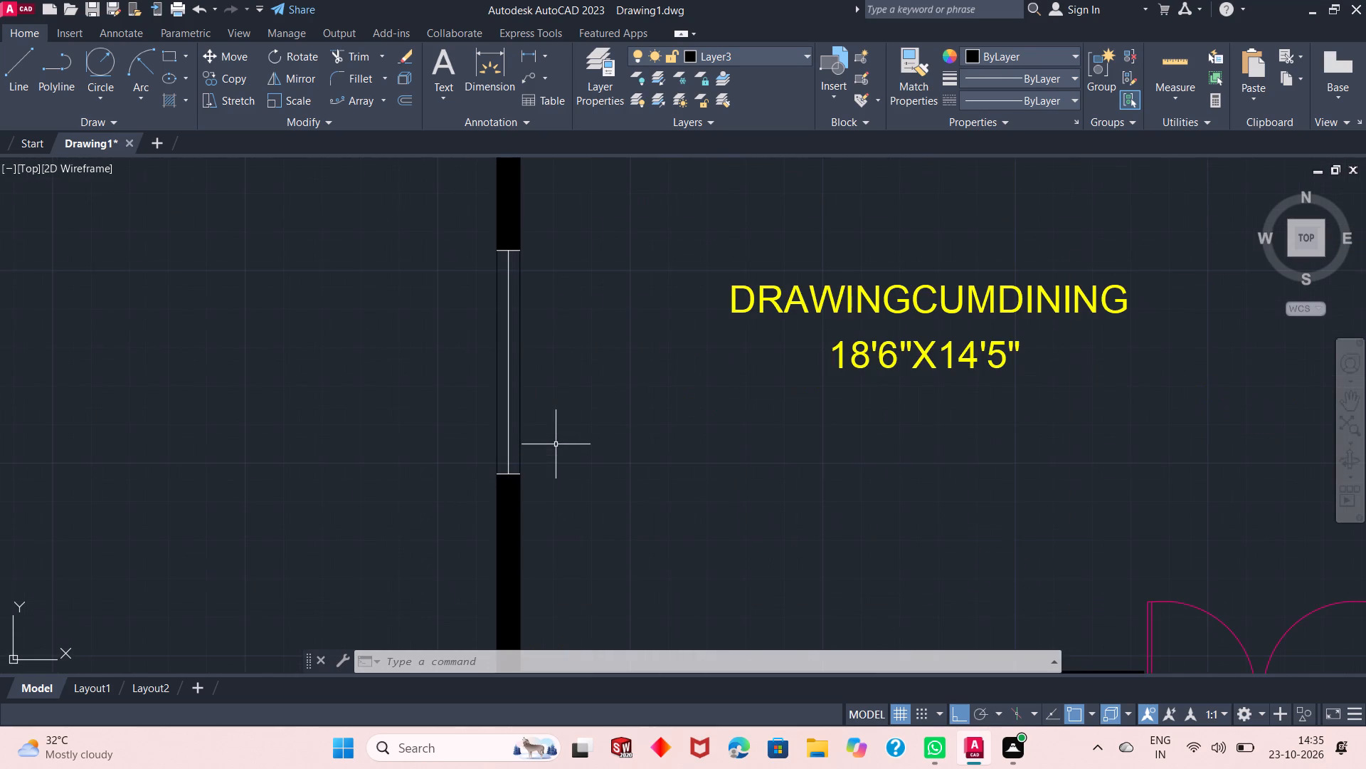
pyautogui.scroll(-3, 531, 428)
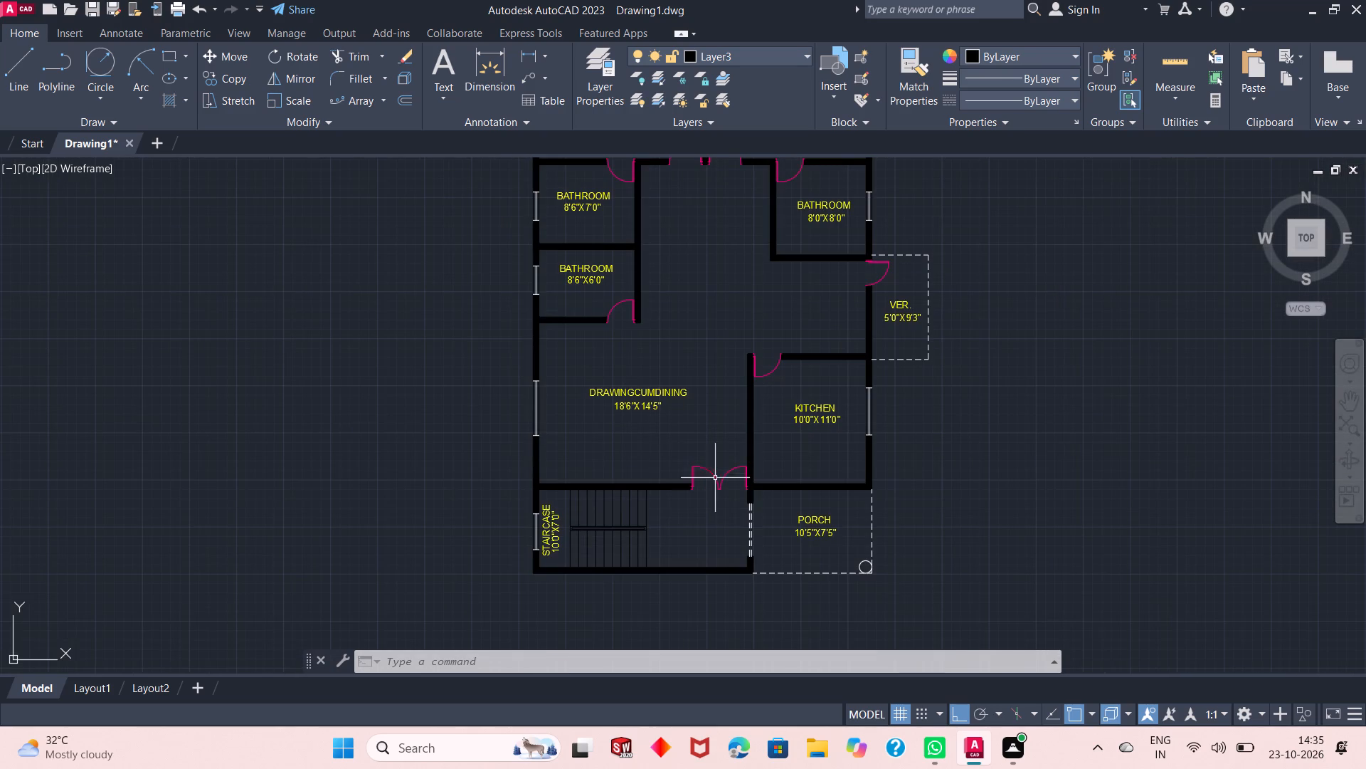
pyautogui.scroll(-1, 720, 497)
pyautogui.scroll(1, 739, 386)
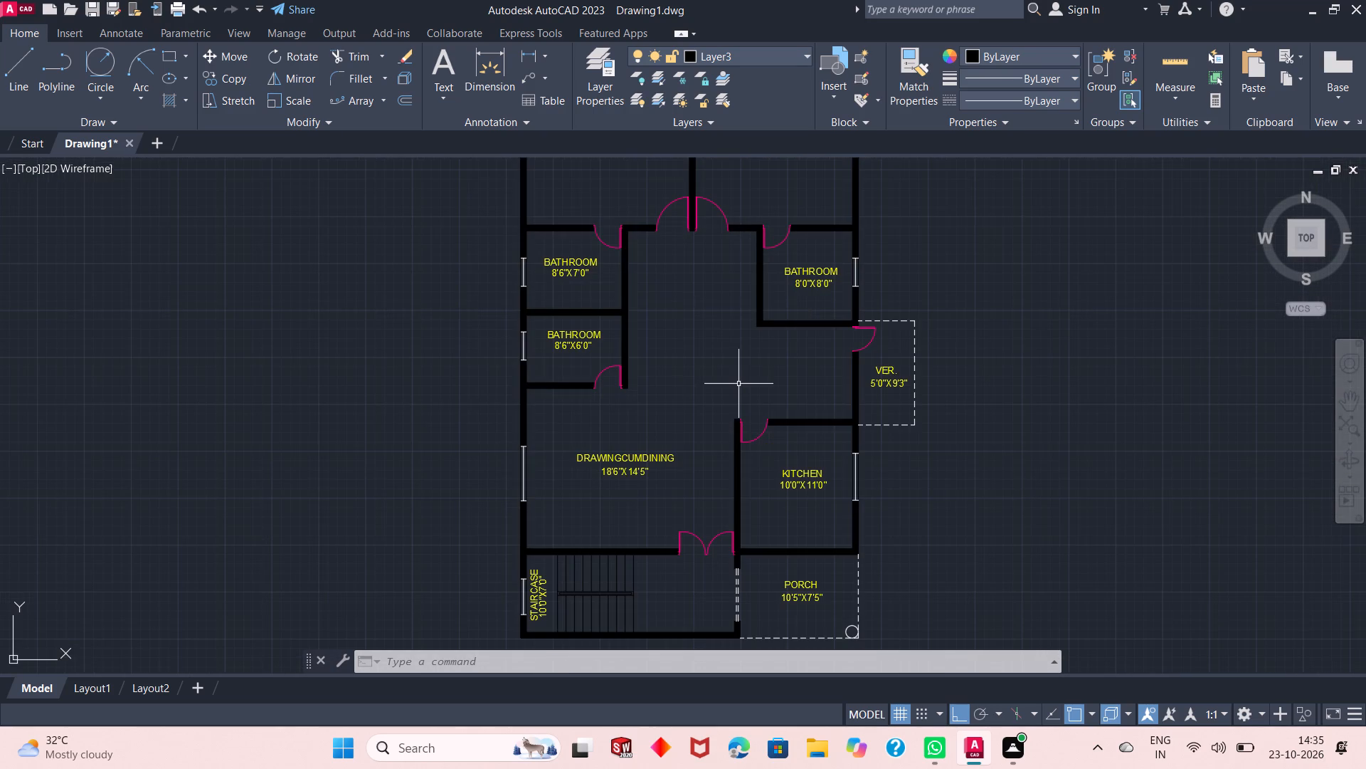
pyautogui.scroll(-1, 738, 384)
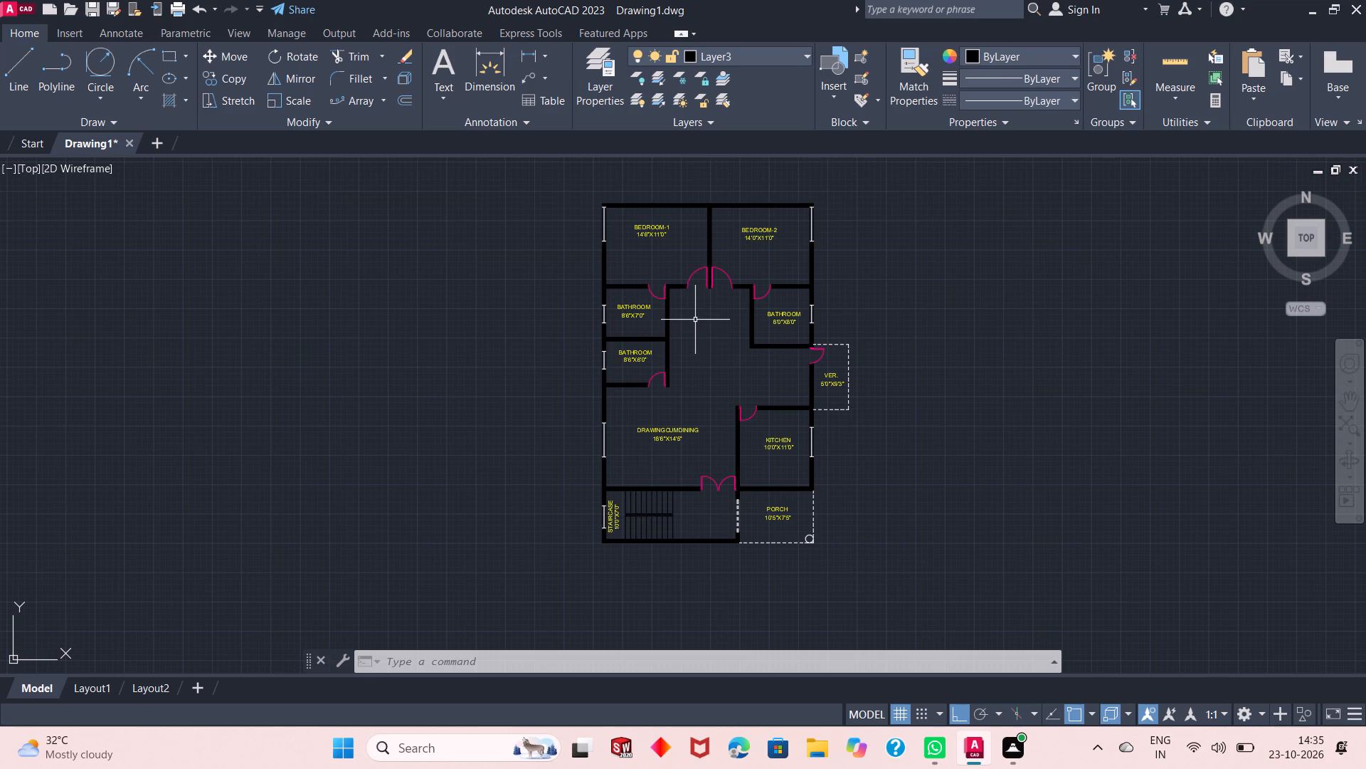
pyautogui.click(758, 53)
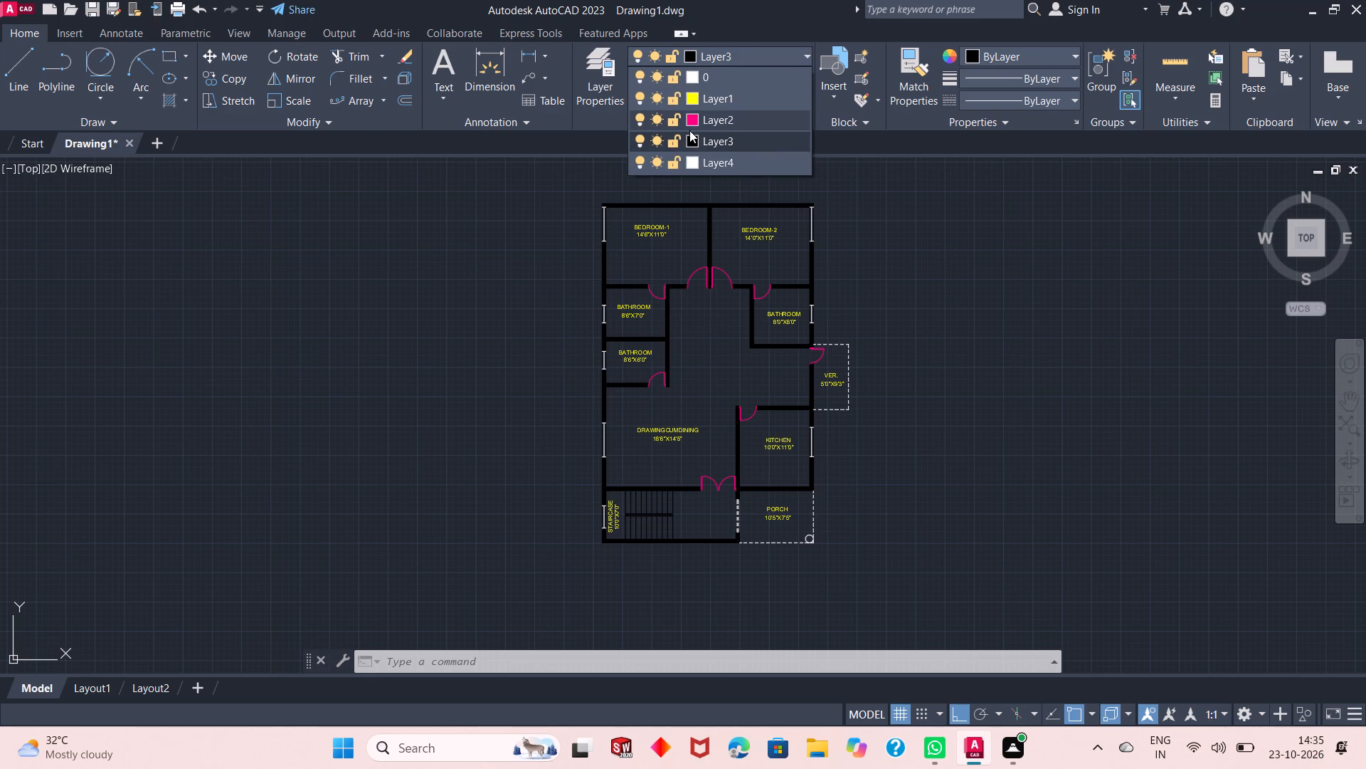
pyautogui.click(689, 141)
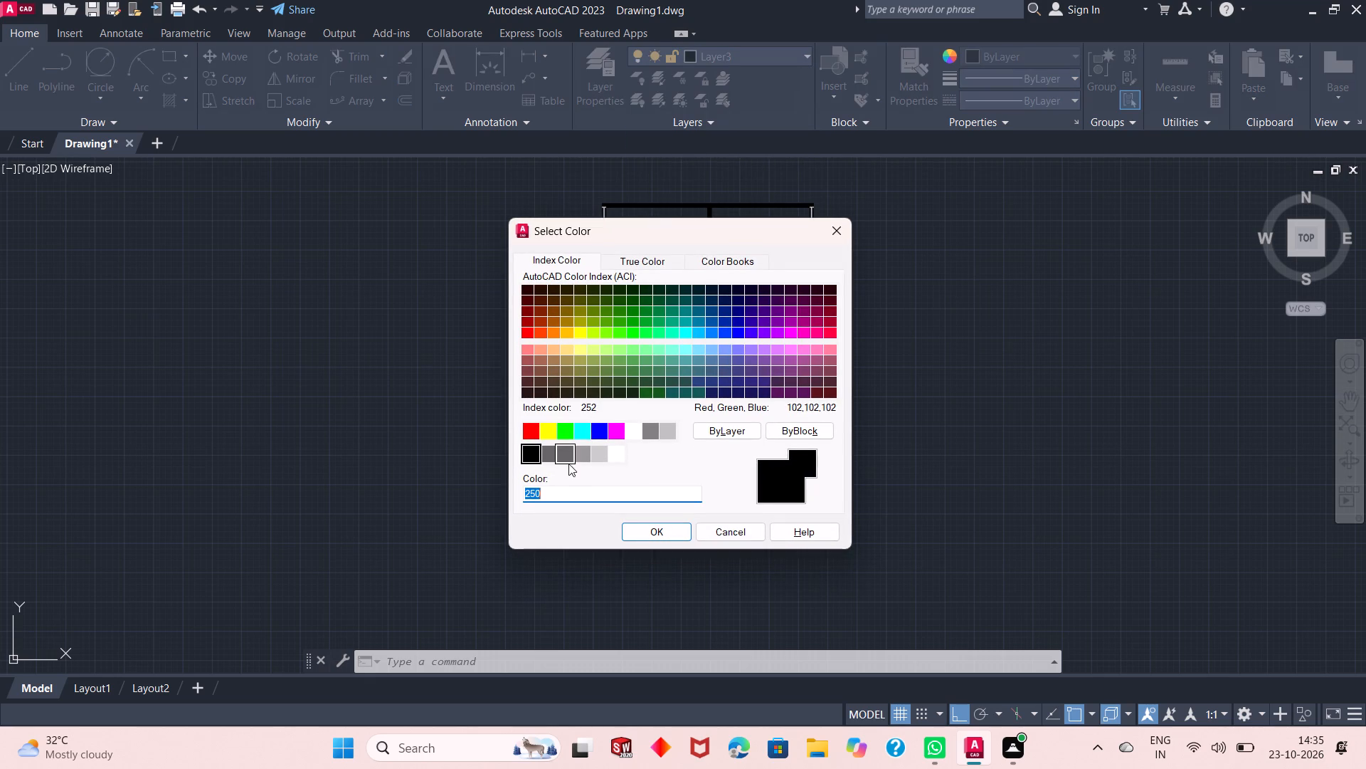
pyautogui.click(612, 454)
pyautogui.click(638, 527)
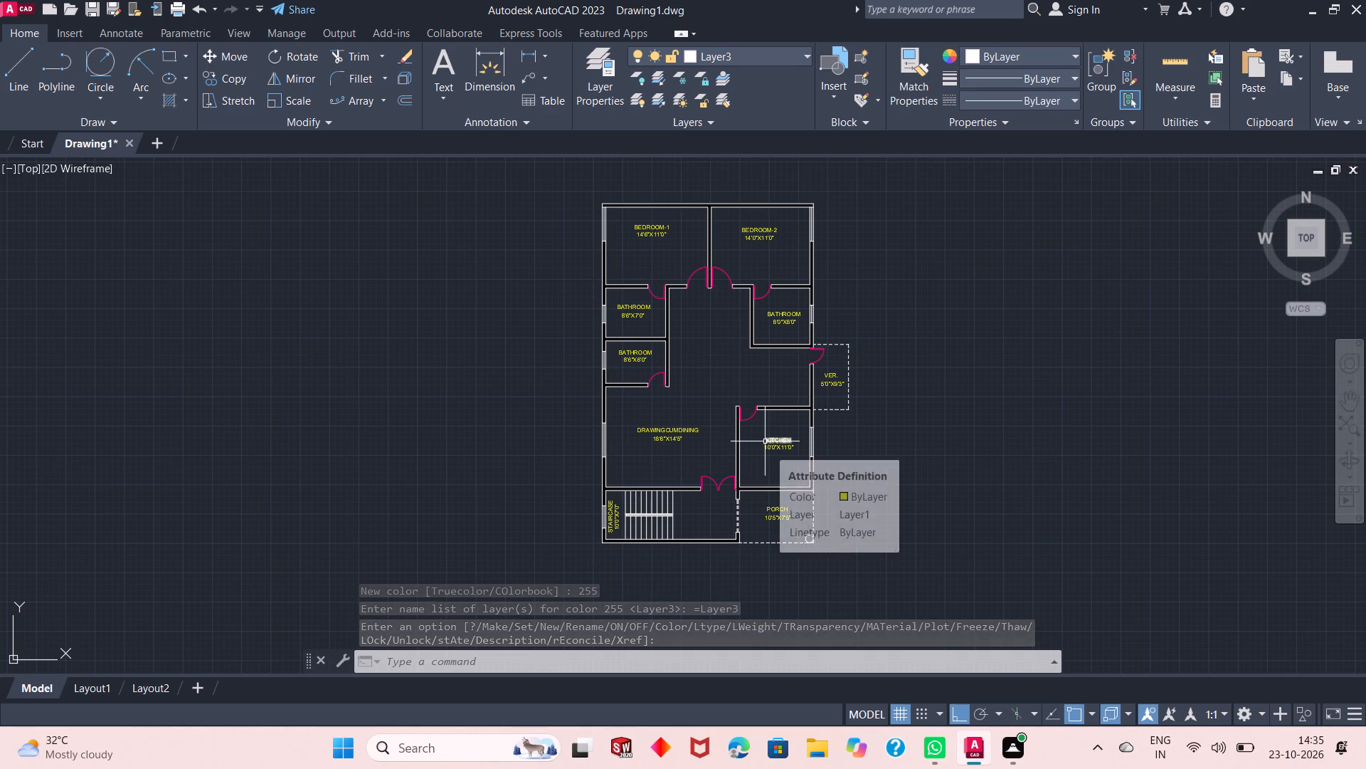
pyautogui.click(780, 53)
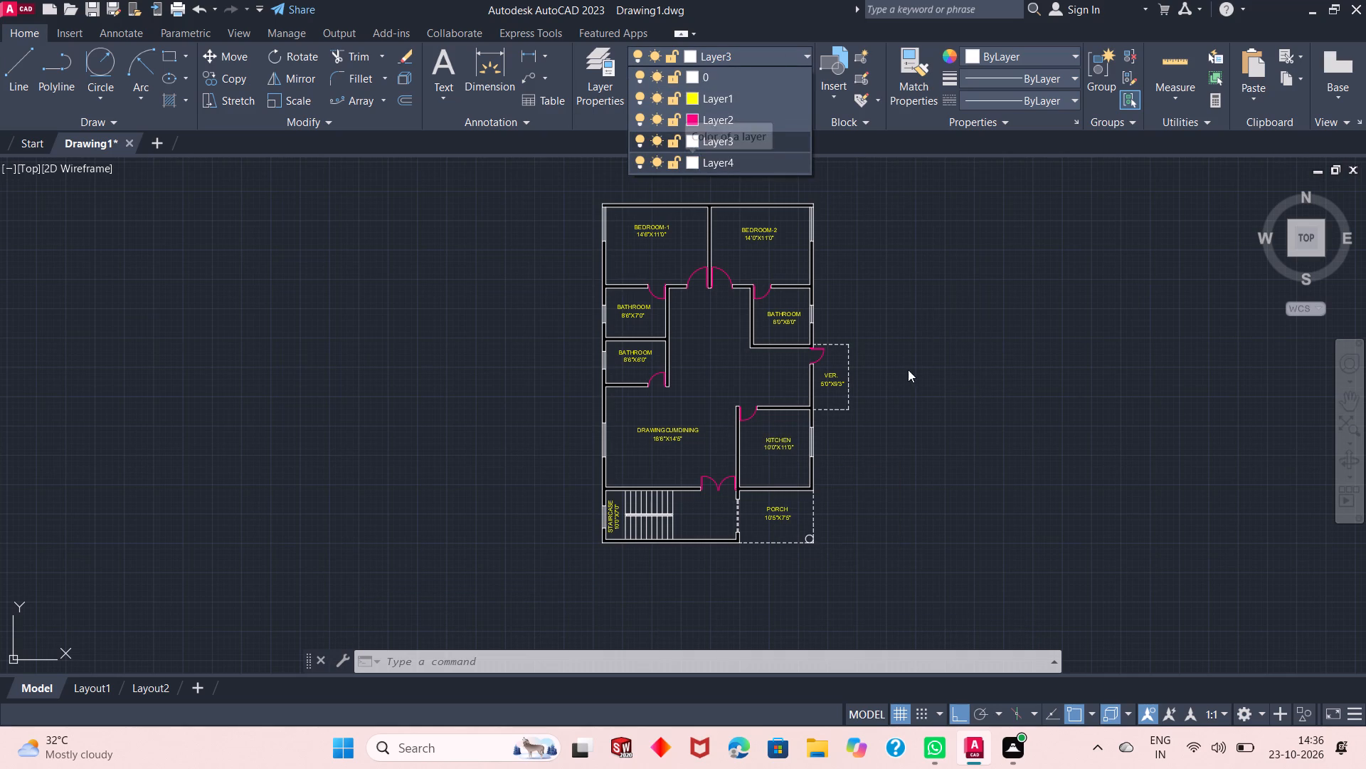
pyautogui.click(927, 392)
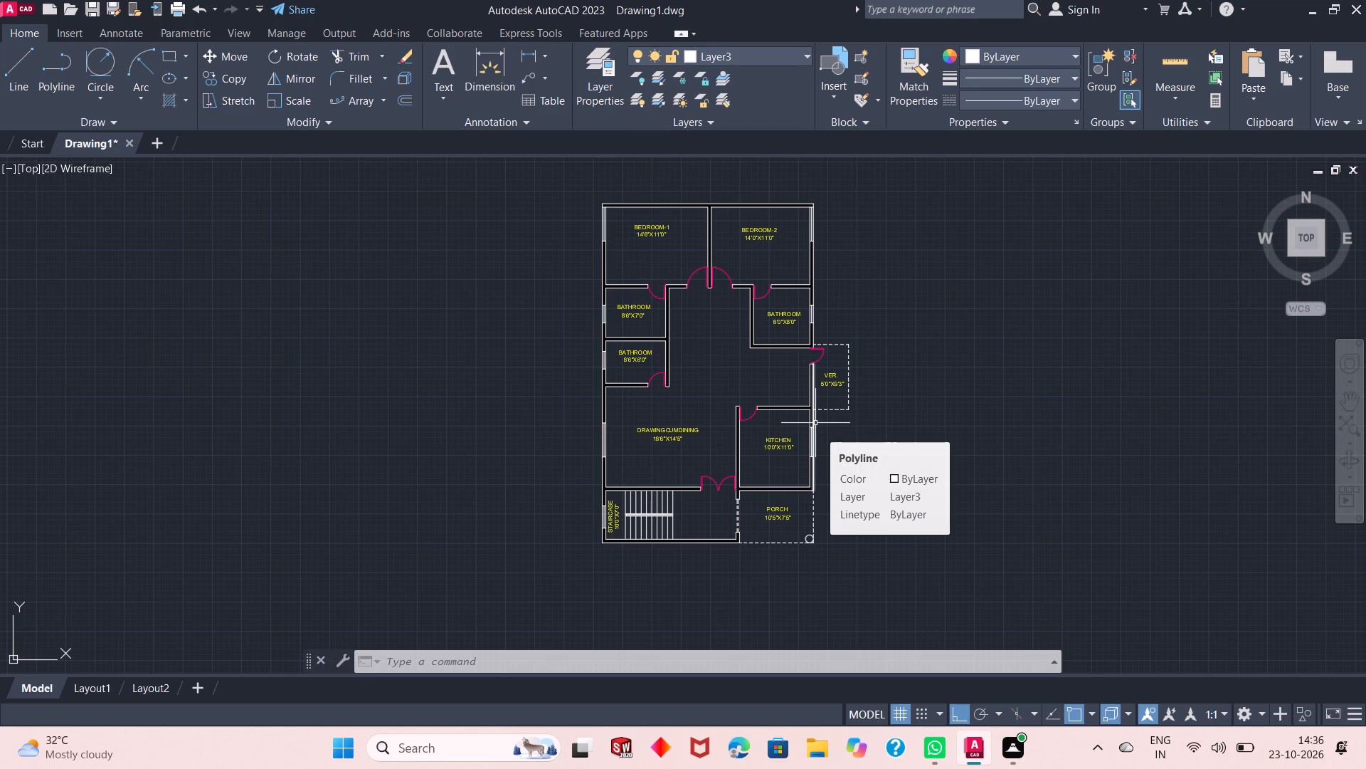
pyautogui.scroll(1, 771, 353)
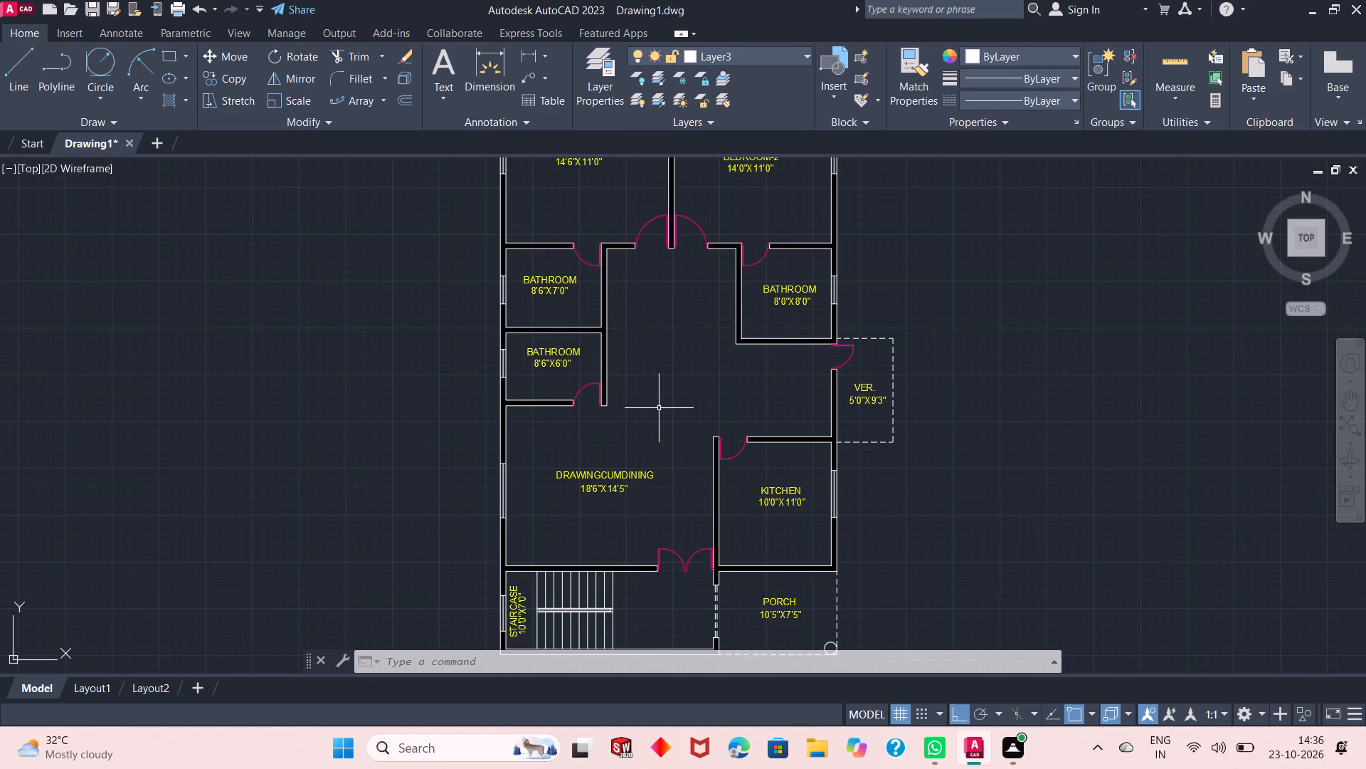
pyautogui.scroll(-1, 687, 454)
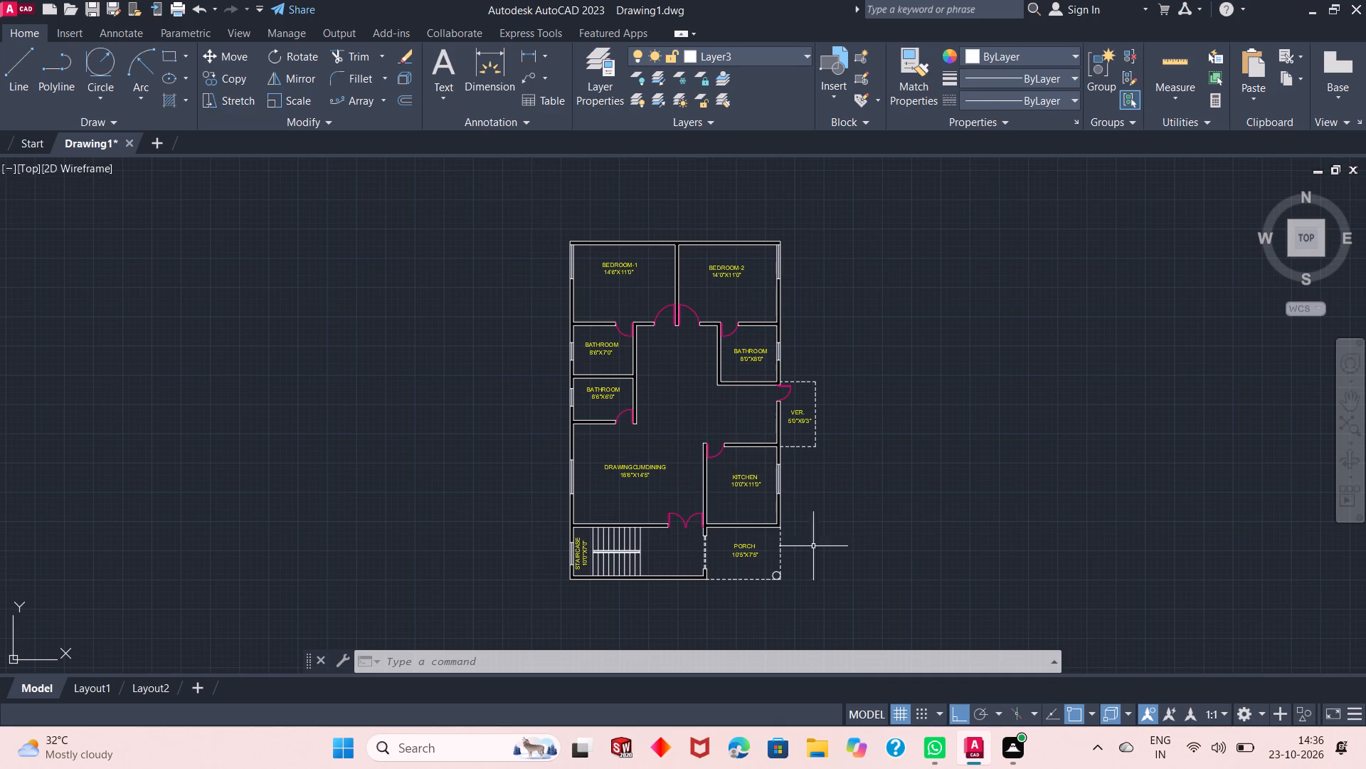
# Turn off log file recording with the LOGFILEOFF command.
pyautogui.click(480, 659)
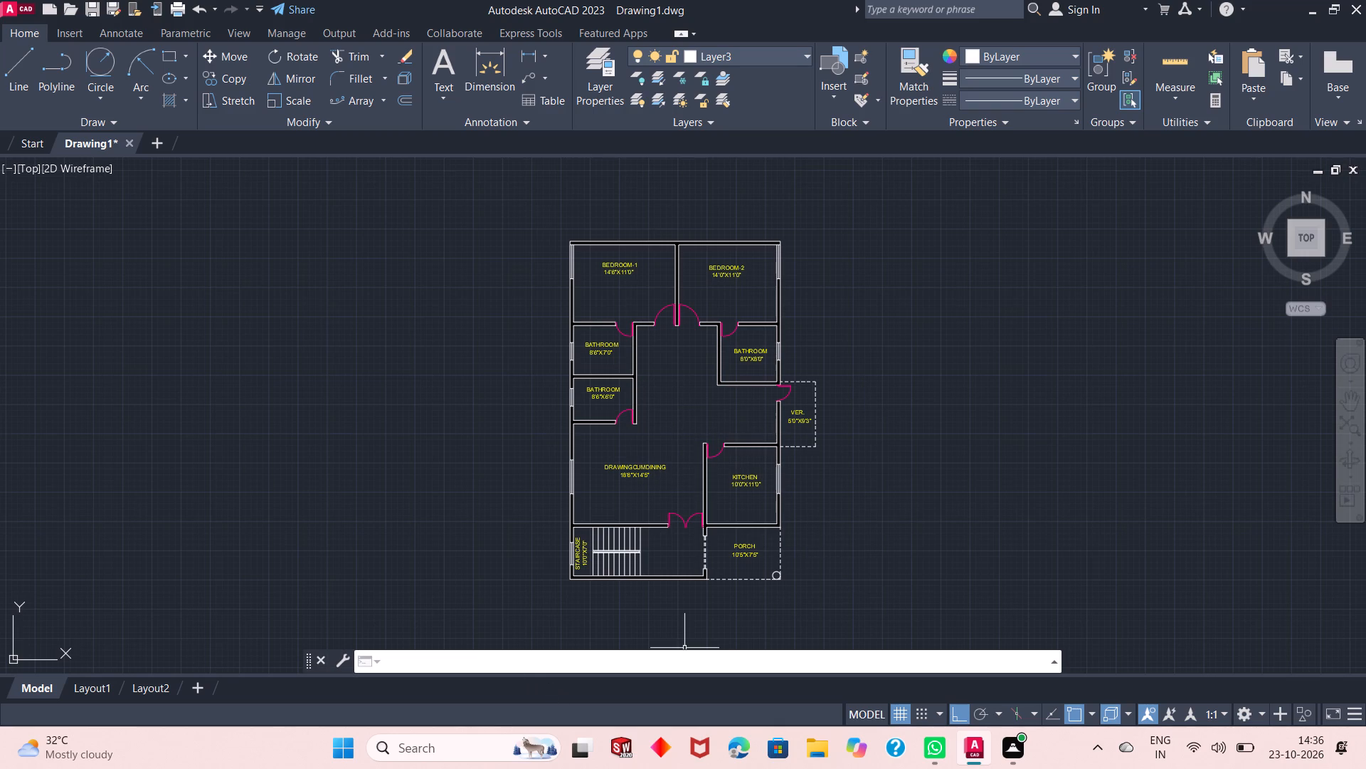
pyautogui.write('LO')
pyautogui.press('g')
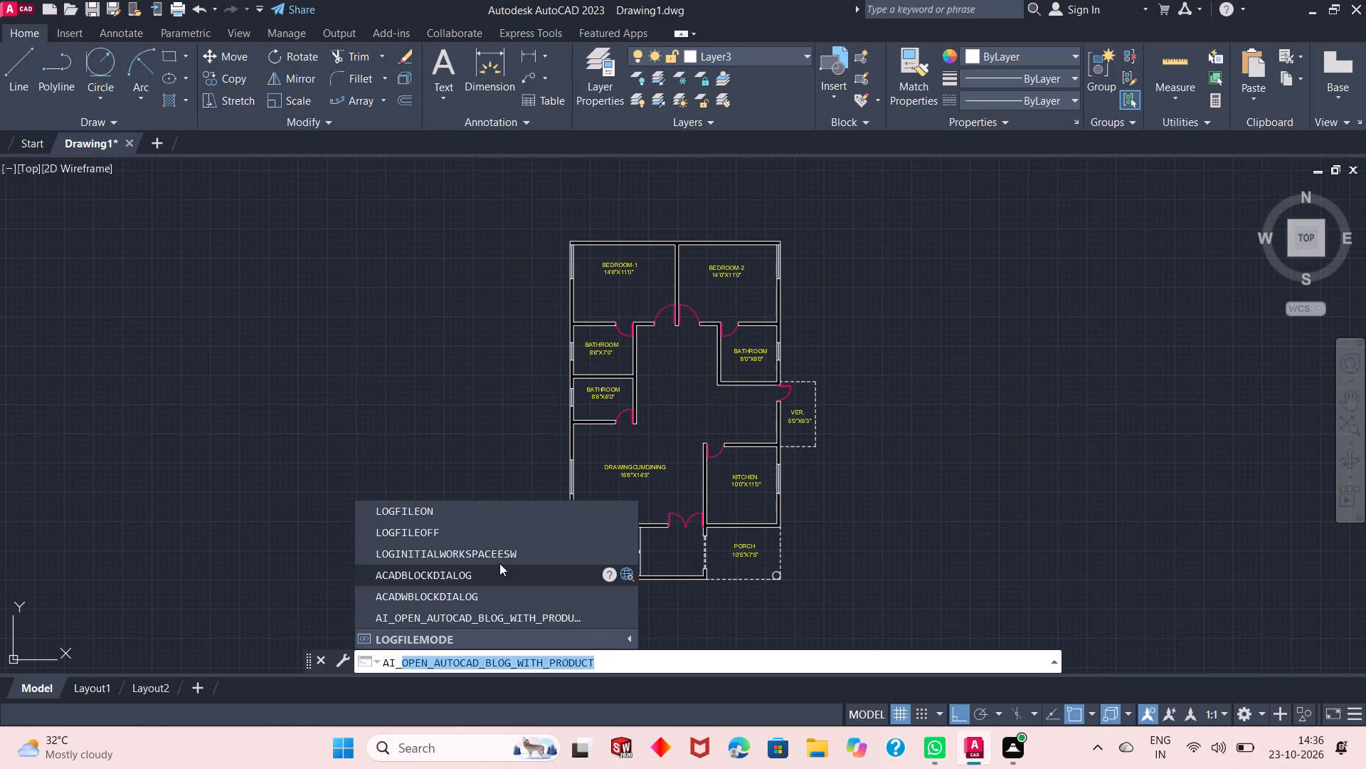
pyautogui.click(474, 532)
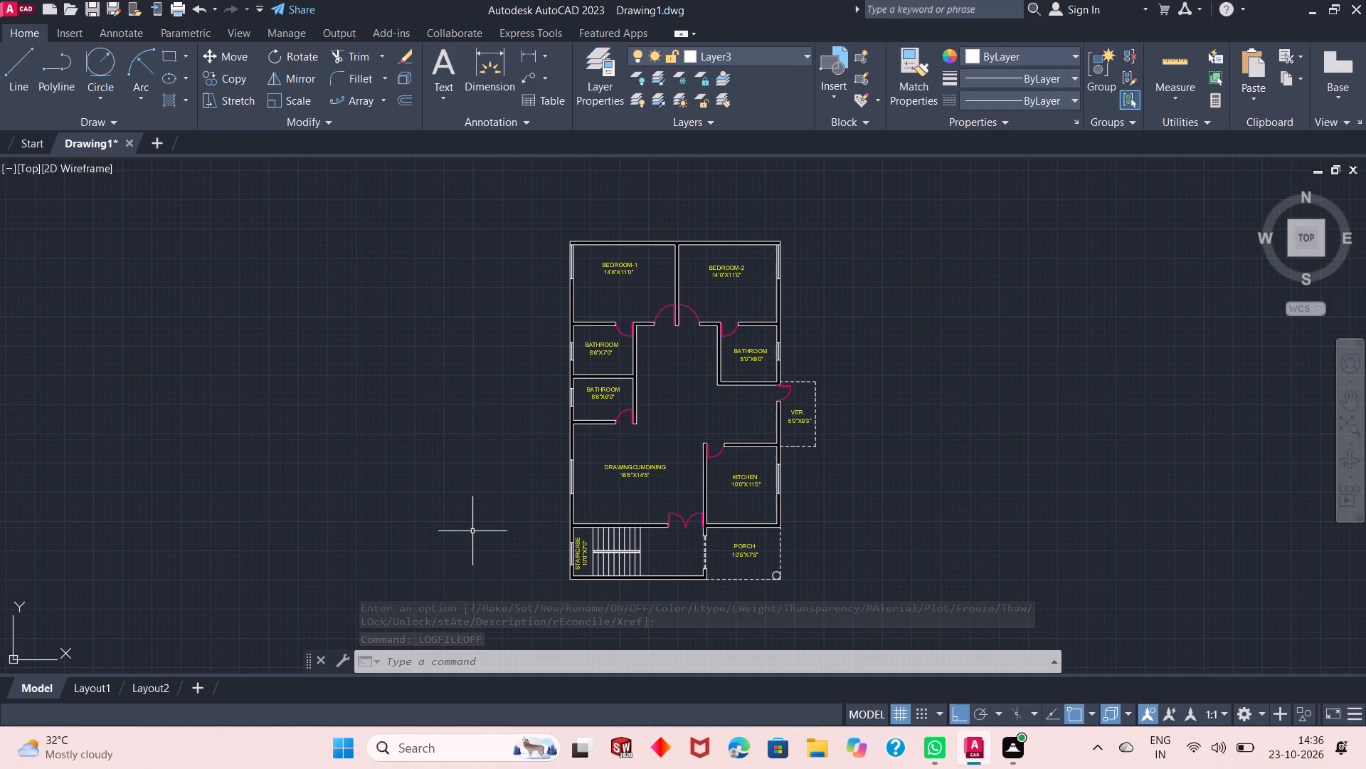
# Save the drawing as "2-BHK drawing cum dining" in the Dp AutoCAD folder inside Documents.
pyautogui.hotkey('ctrl', 's')
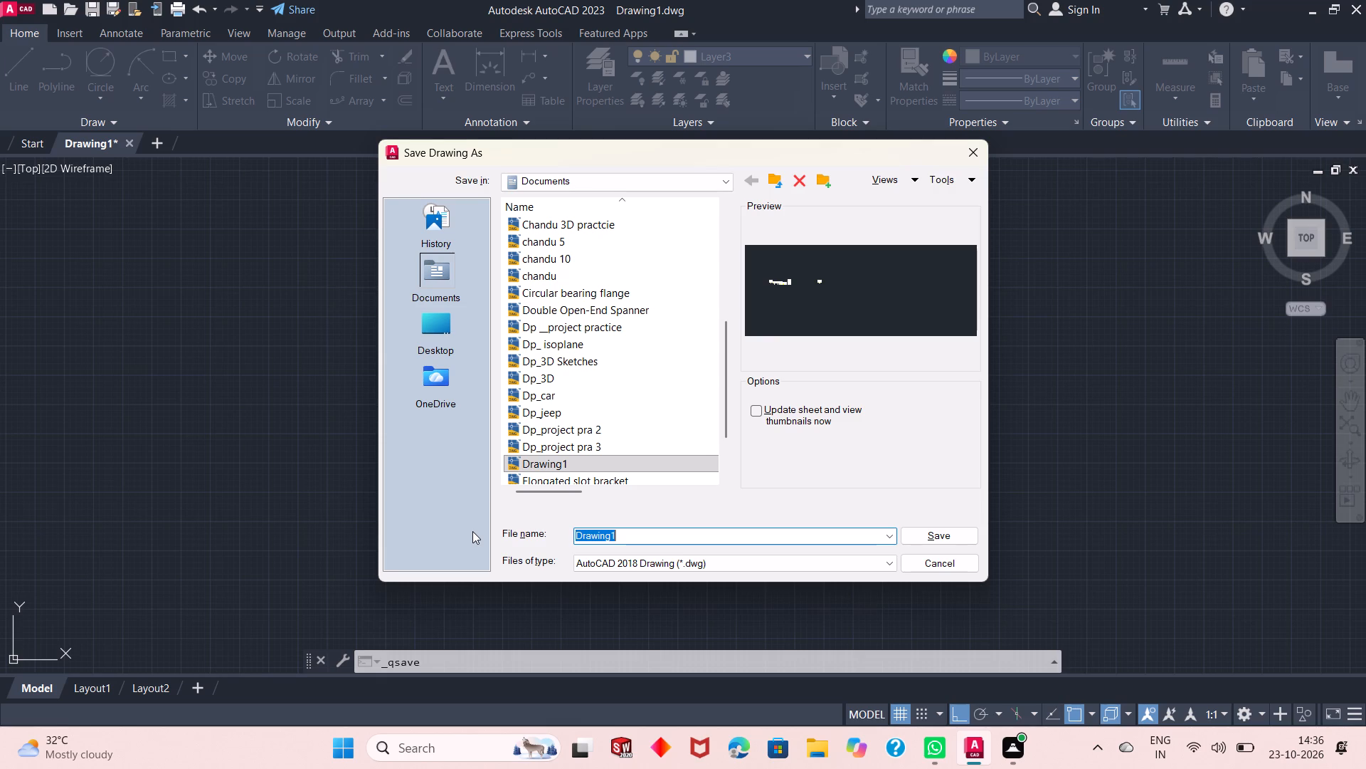
pyautogui.press('2')
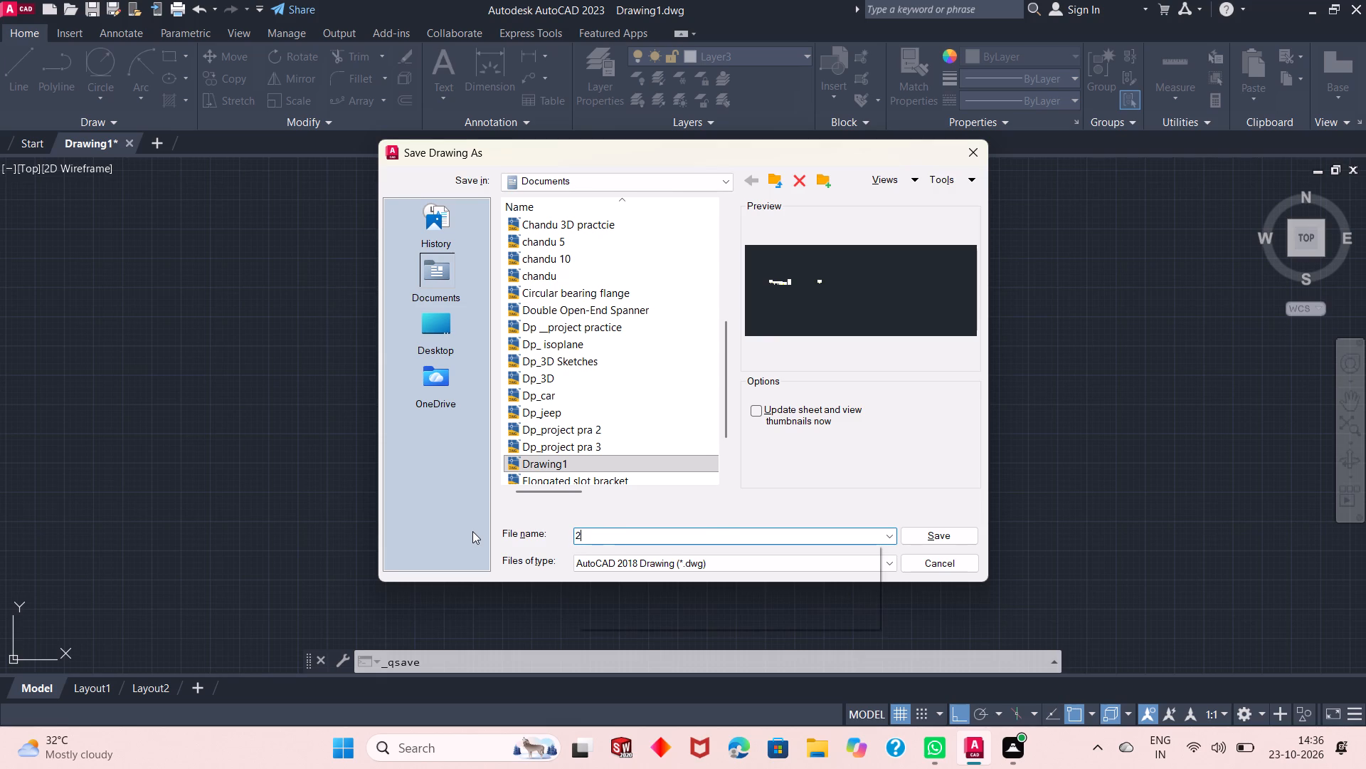
pyautogui.press('-')
pyautogui.write('BHK')
pyautogui.press('space')
pyautogui.write('DR')
pyautogui.press('BackSpace')
pyautogui.write('dra')
pyautogui.write('wing')
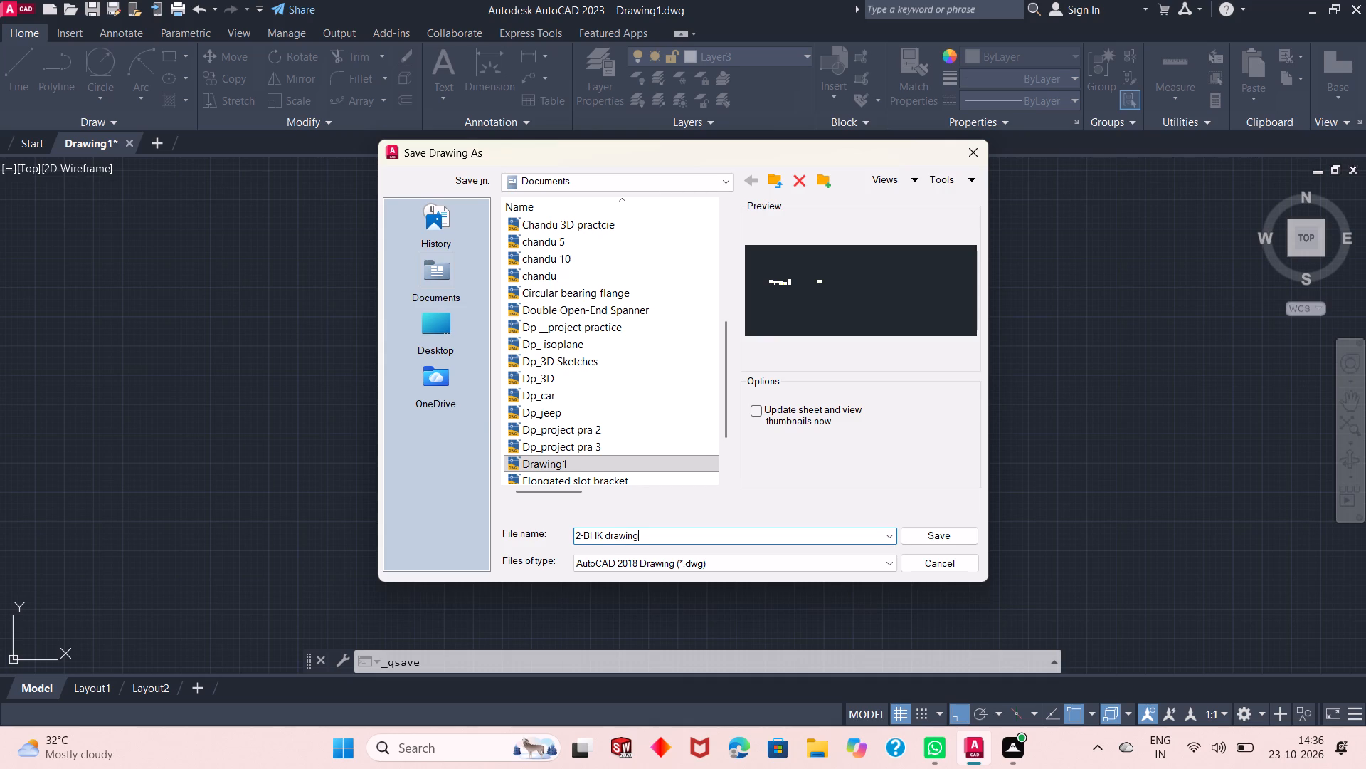
pyautogui.press('space')
pyautogui.write('cum')
pyautogui.press('space')
pyautogui.write('dining')
pyautogui.click(432, 336)
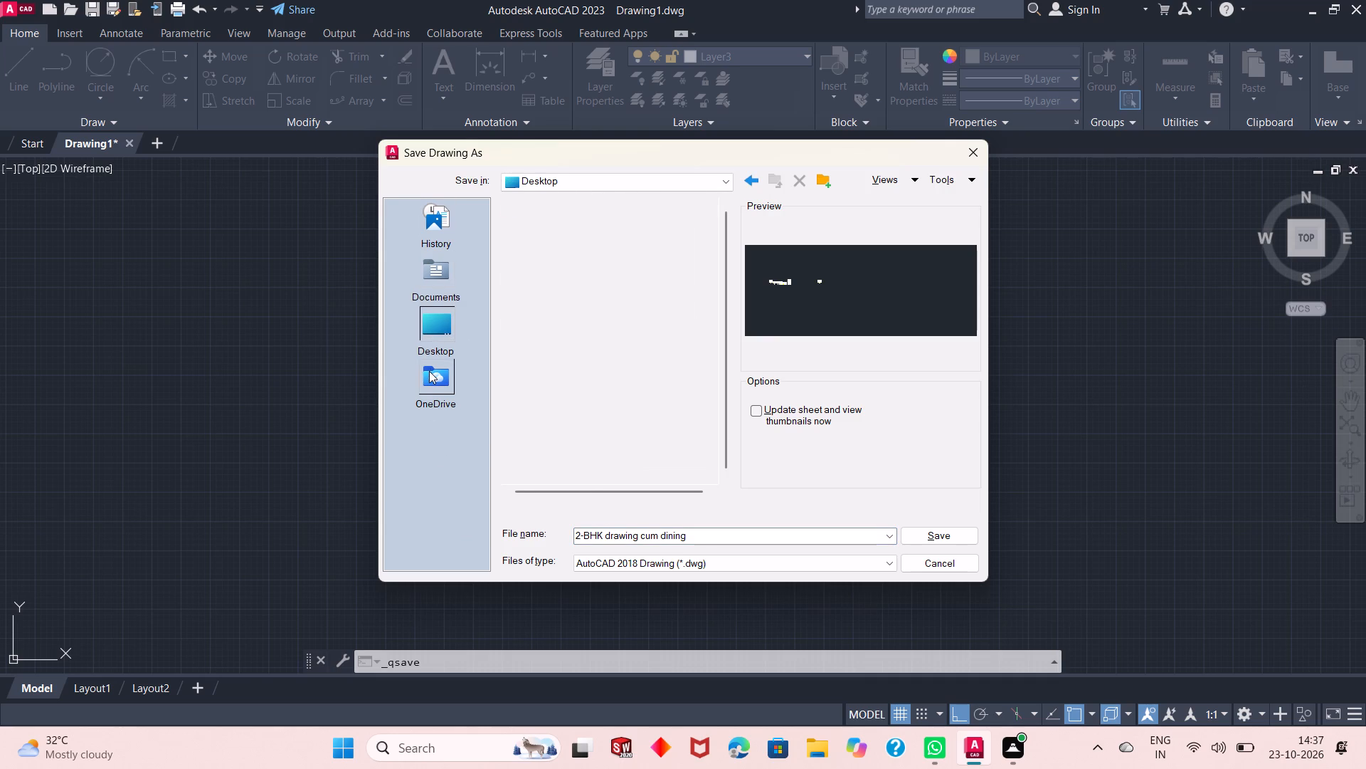
pyautogui.click(429, 372)
pyautogui.doubleClick(550, 273)
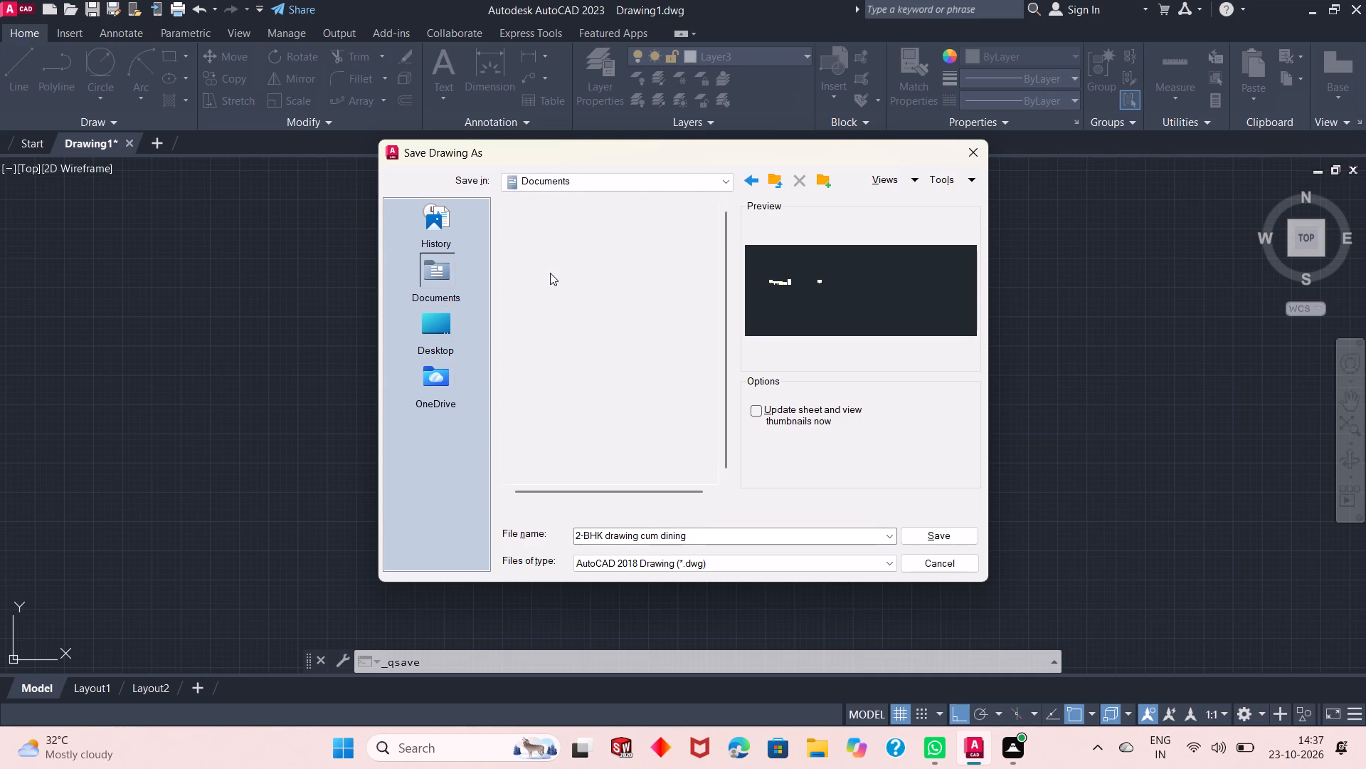
pyautogui.doubleClick(556, 258)
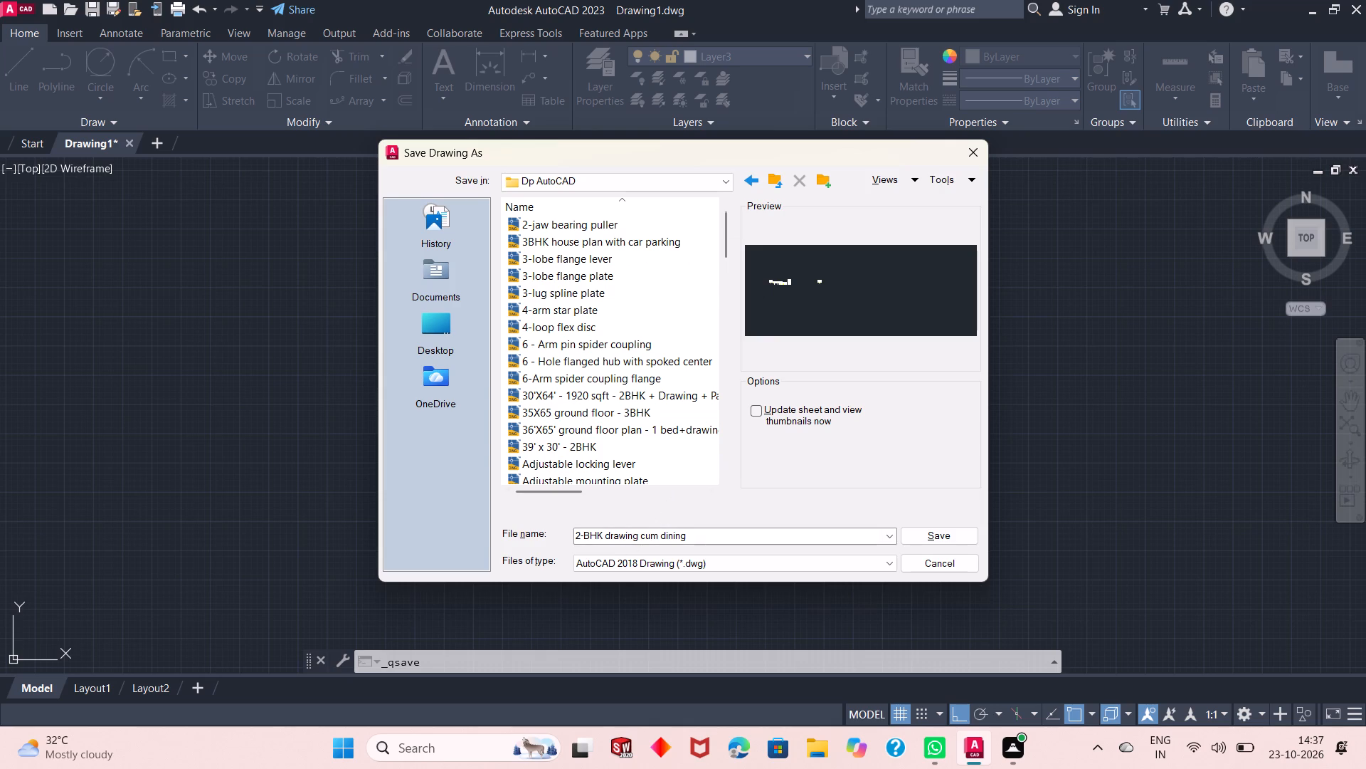
pyautogui.click(955, 539)
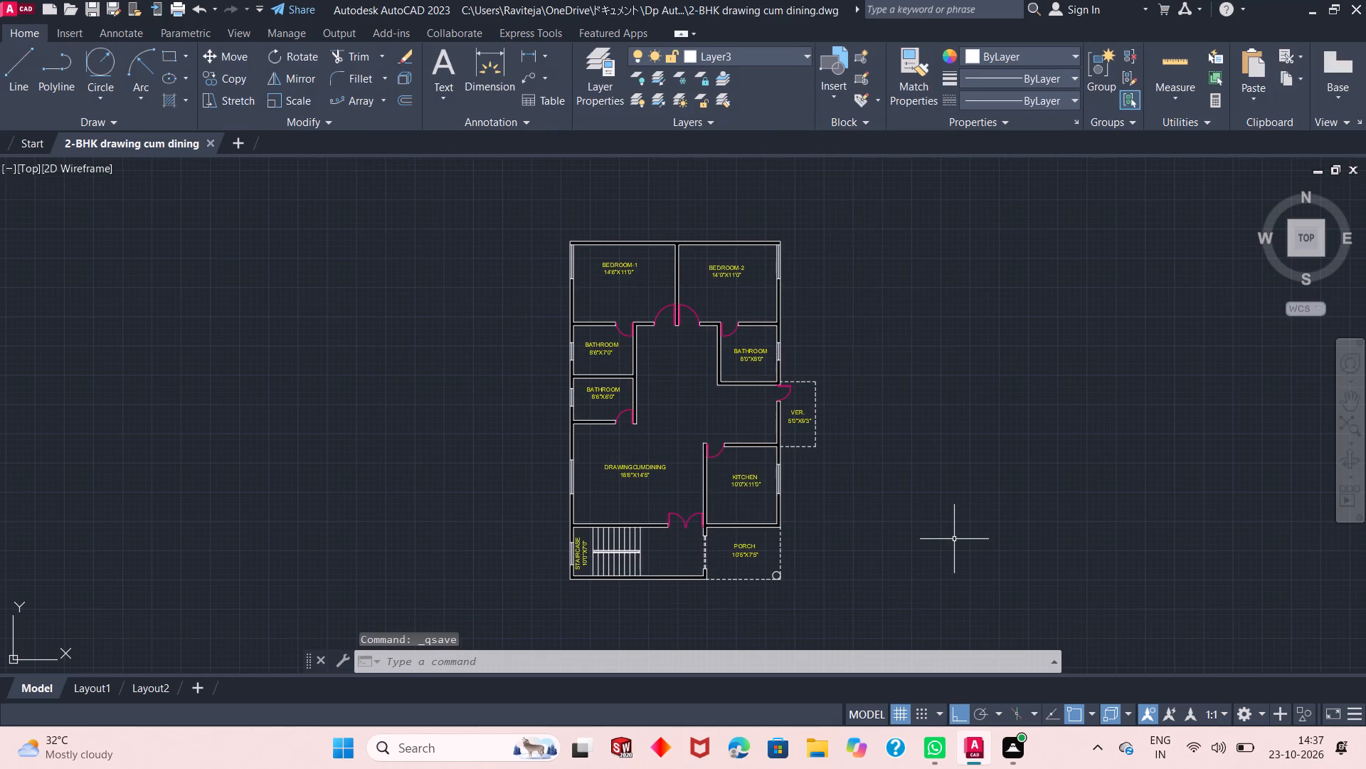
# Set up a plot with DWG To PDF.pc3, ISO expand A4 (297.00 x 210.00 MM) paper, landscape orientation and a centred plot.
pyautogui.write('pl')
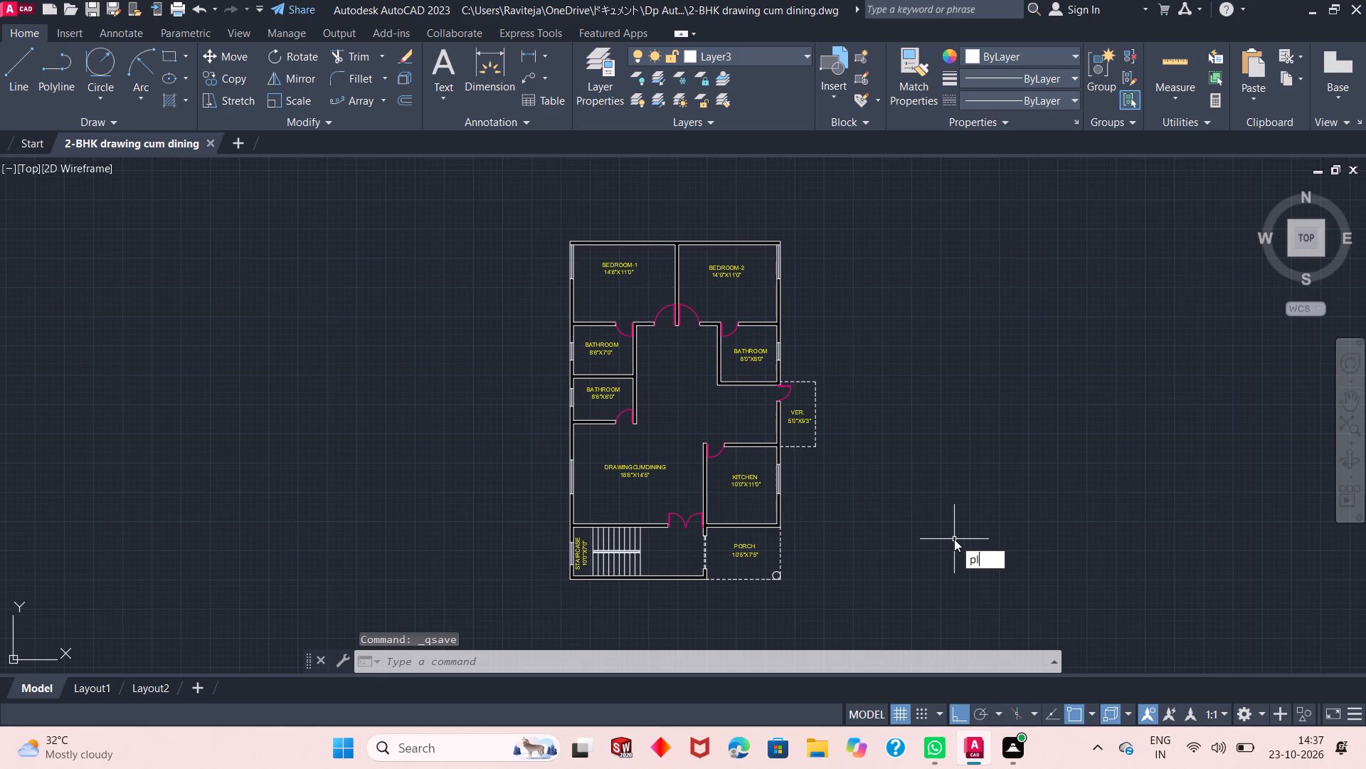
pyautogui.press('o')
pyautogui.press('Return')
pyautogui.click(613, 234)
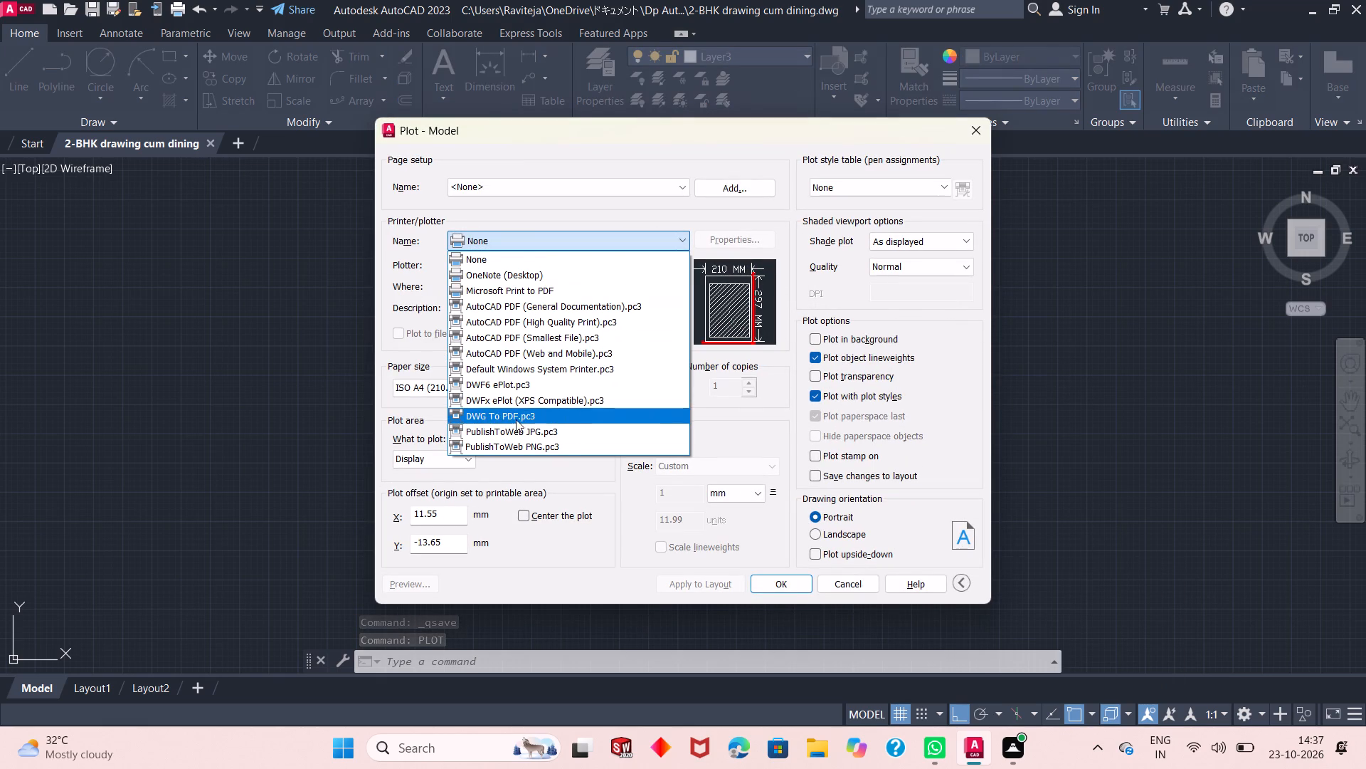
pyautogui.click(495, 417)
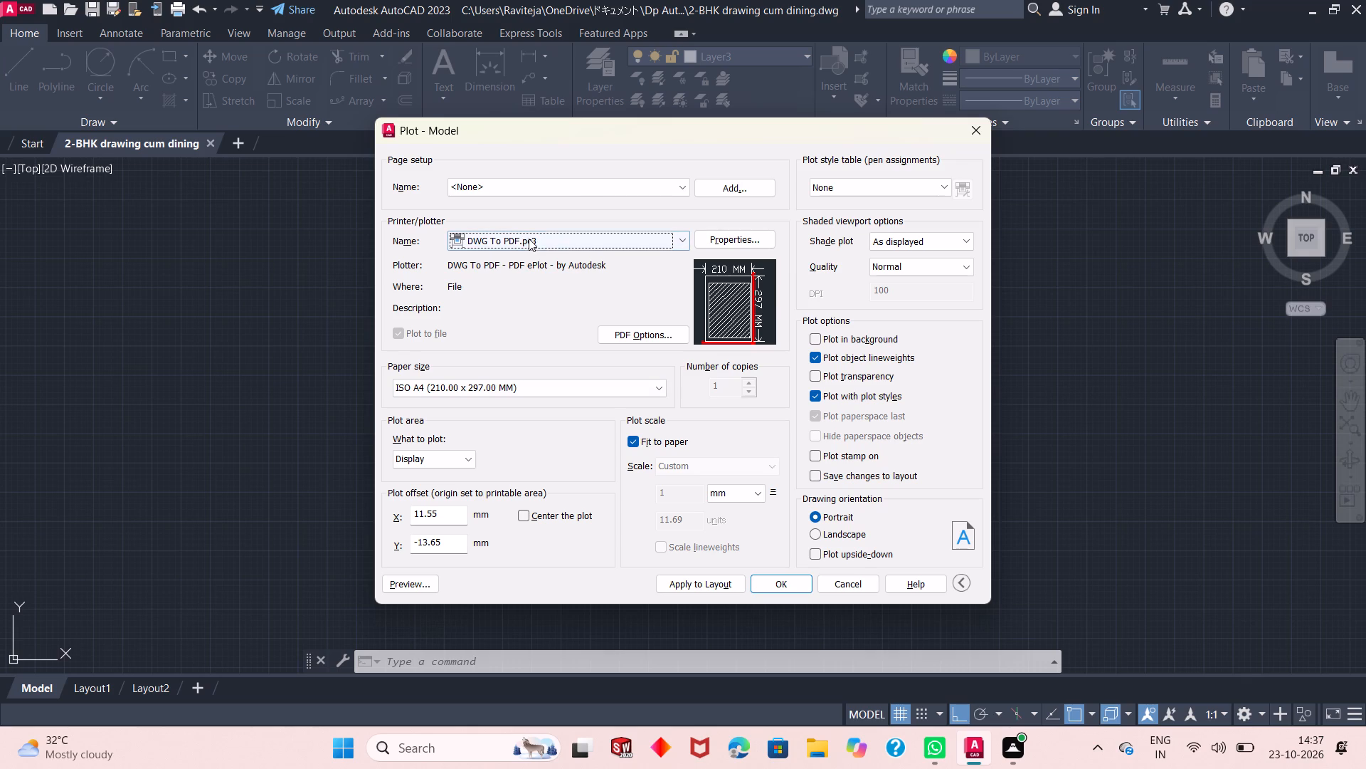
pyautogui.click(513, 385)
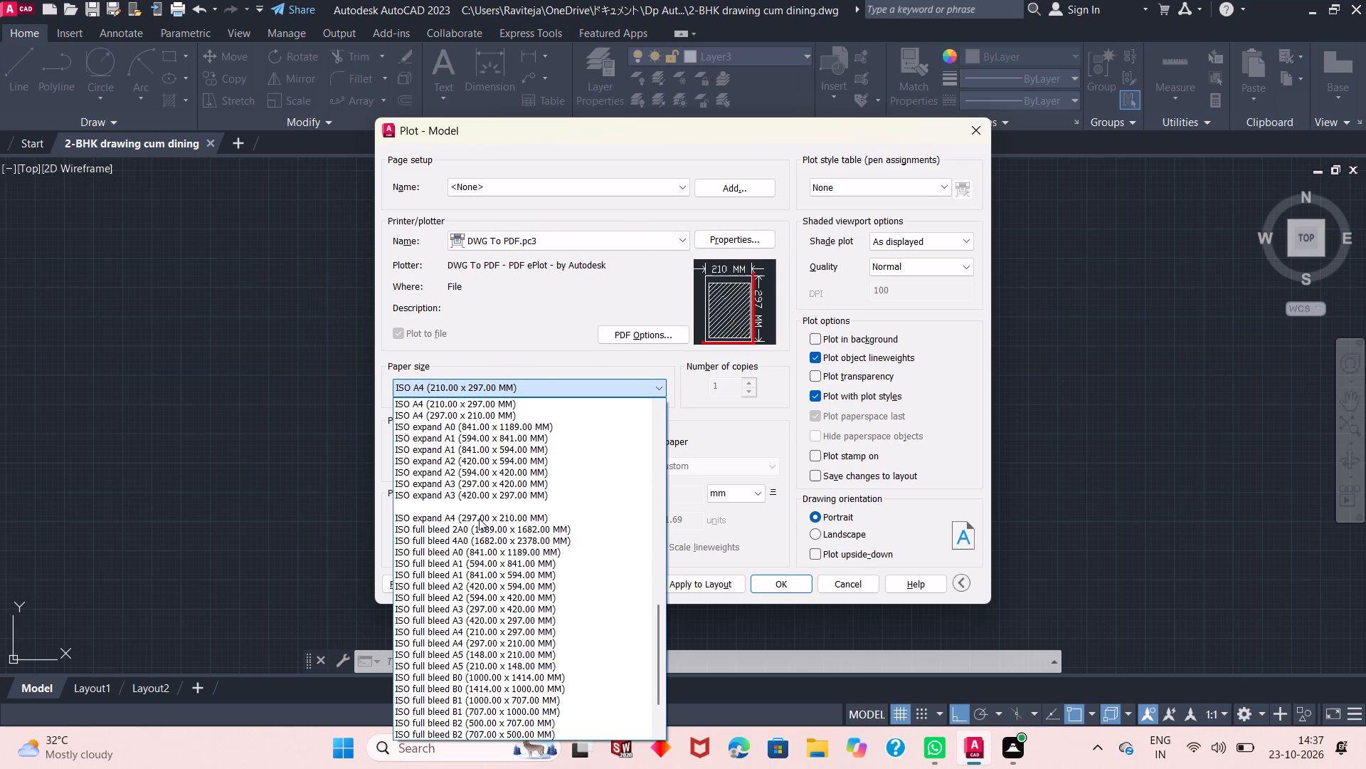
pyautogui.click(479, 518)
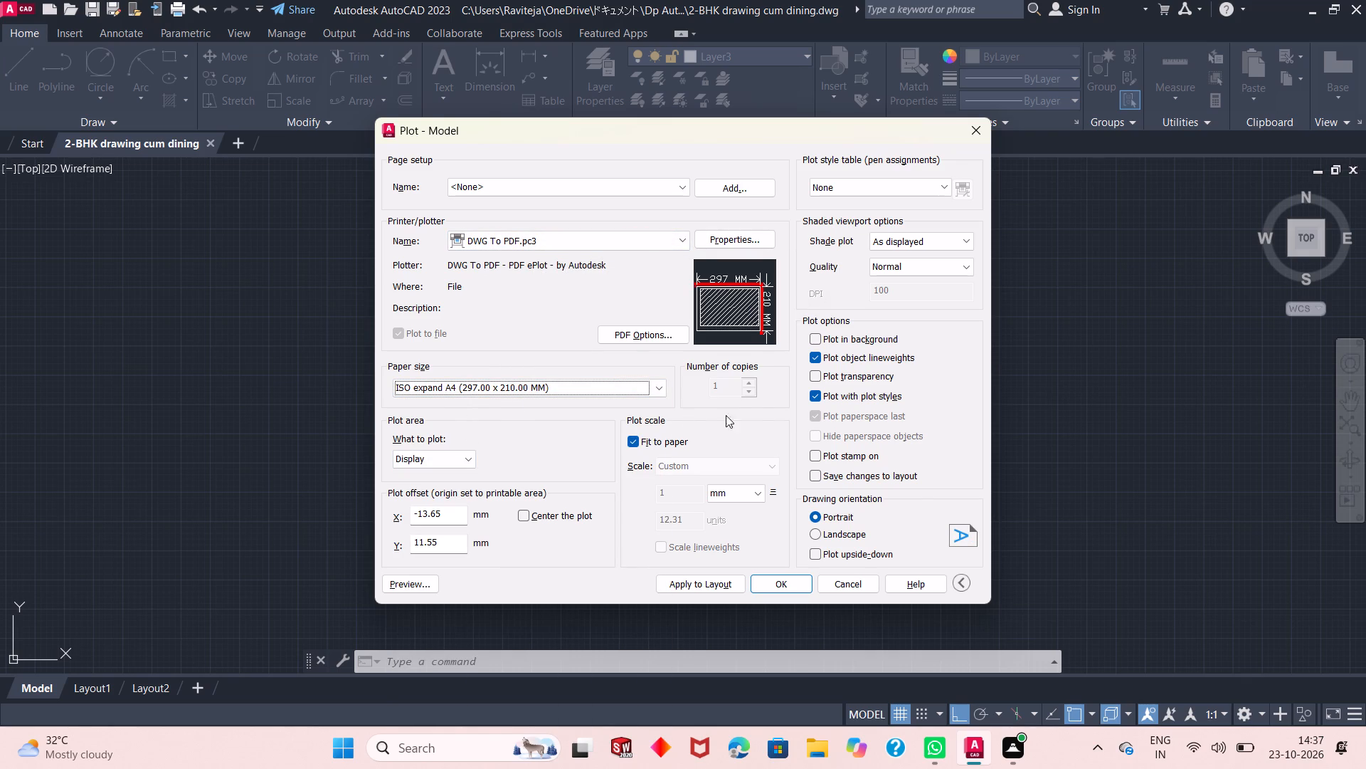
pyautogui.click(841, 539)
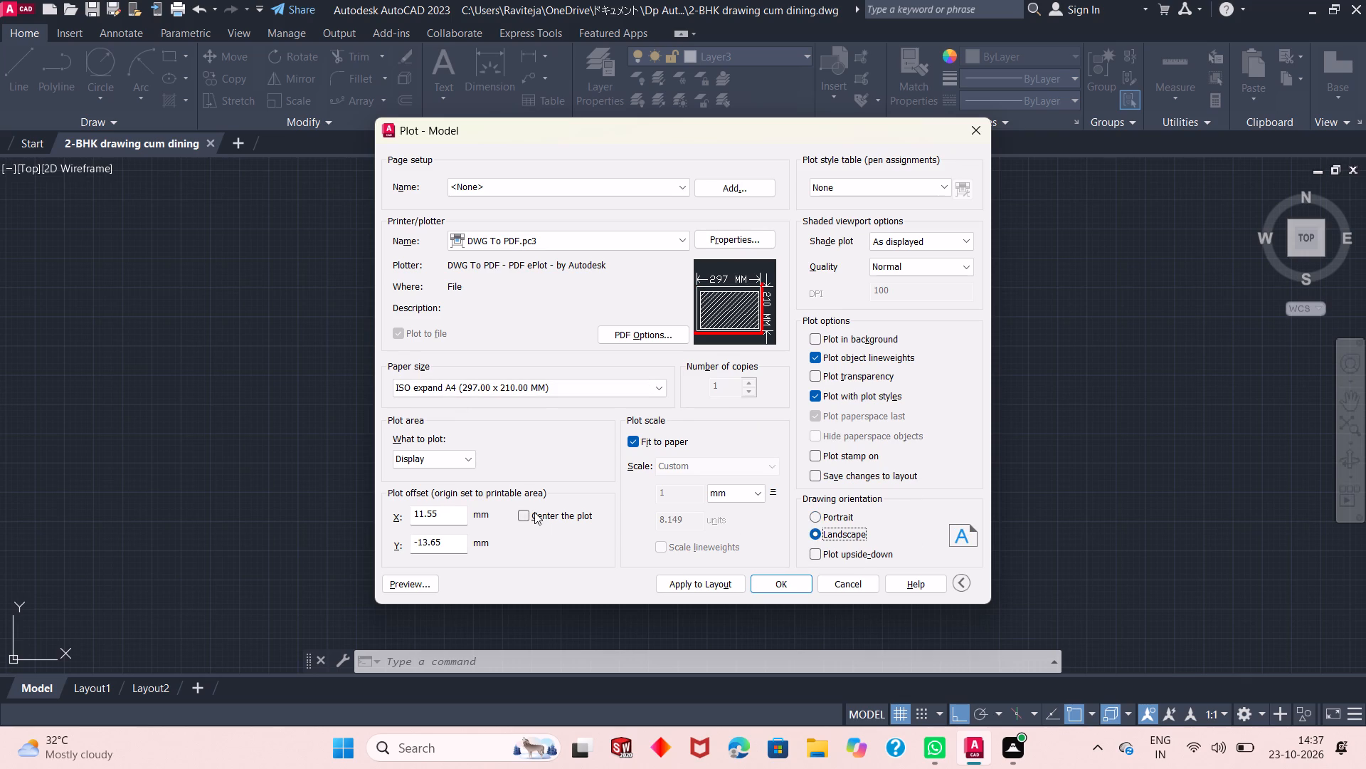
pyautogui.click(534, 512)
# Set the plot area to a window enclosing the whole floor plan, including the verandah and porch.
pyautogui.click(449, 466)
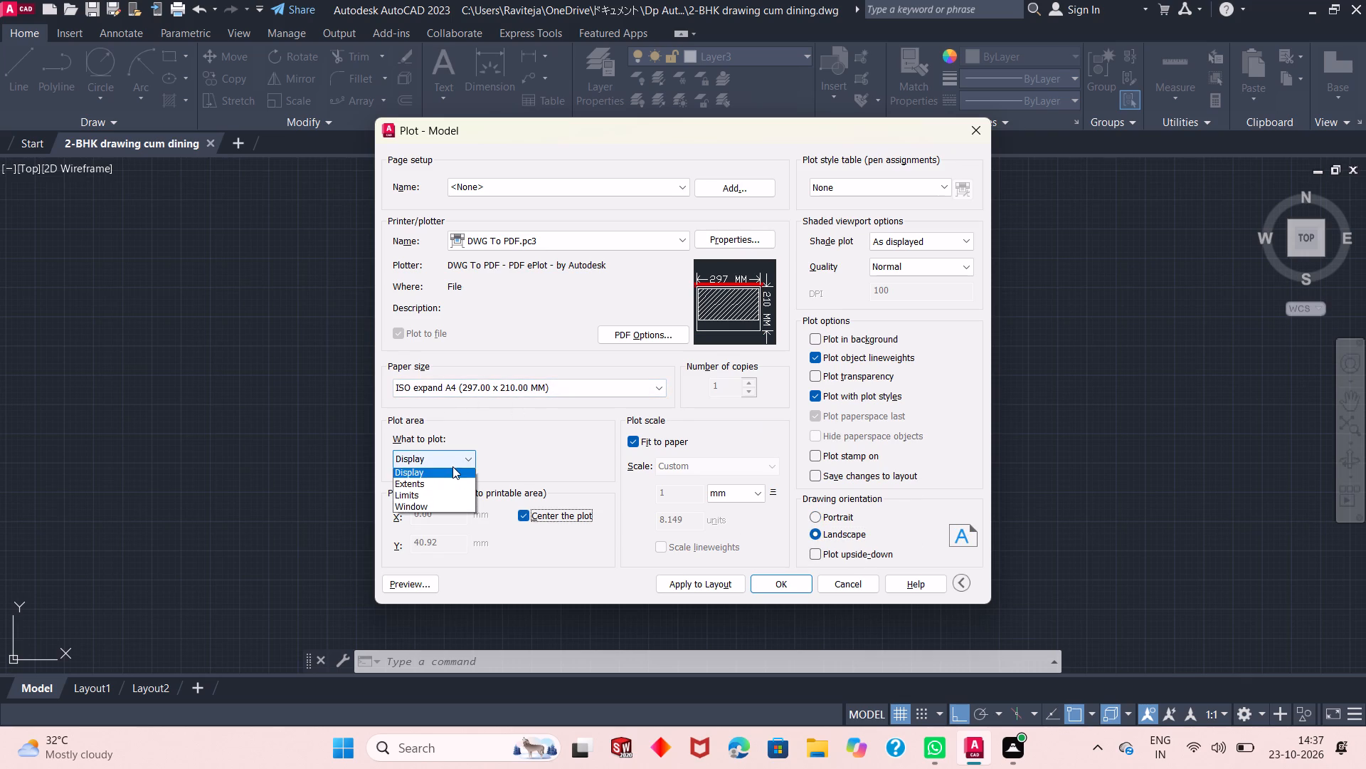
pyautogui.click(454, 507)
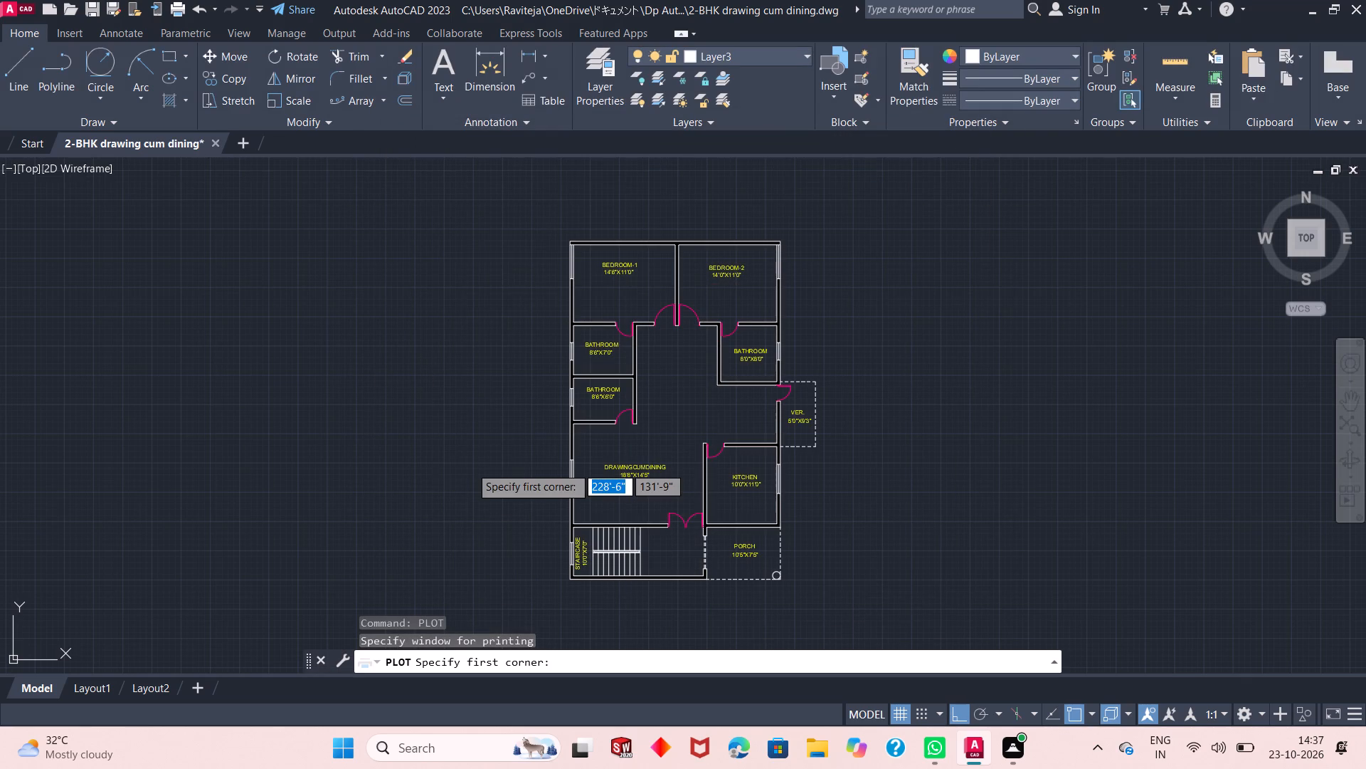
pyautogui.click(522, 223)
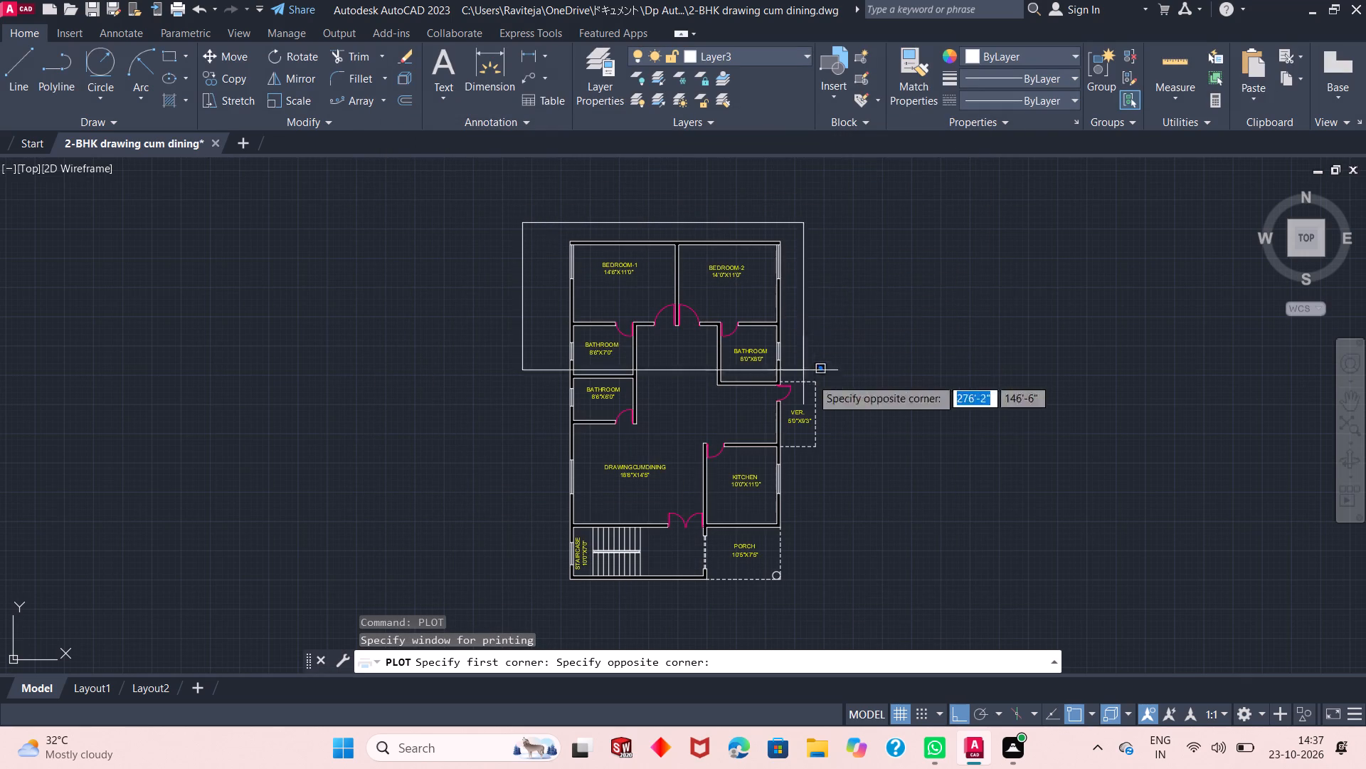
pyautogui.click(842, 628)
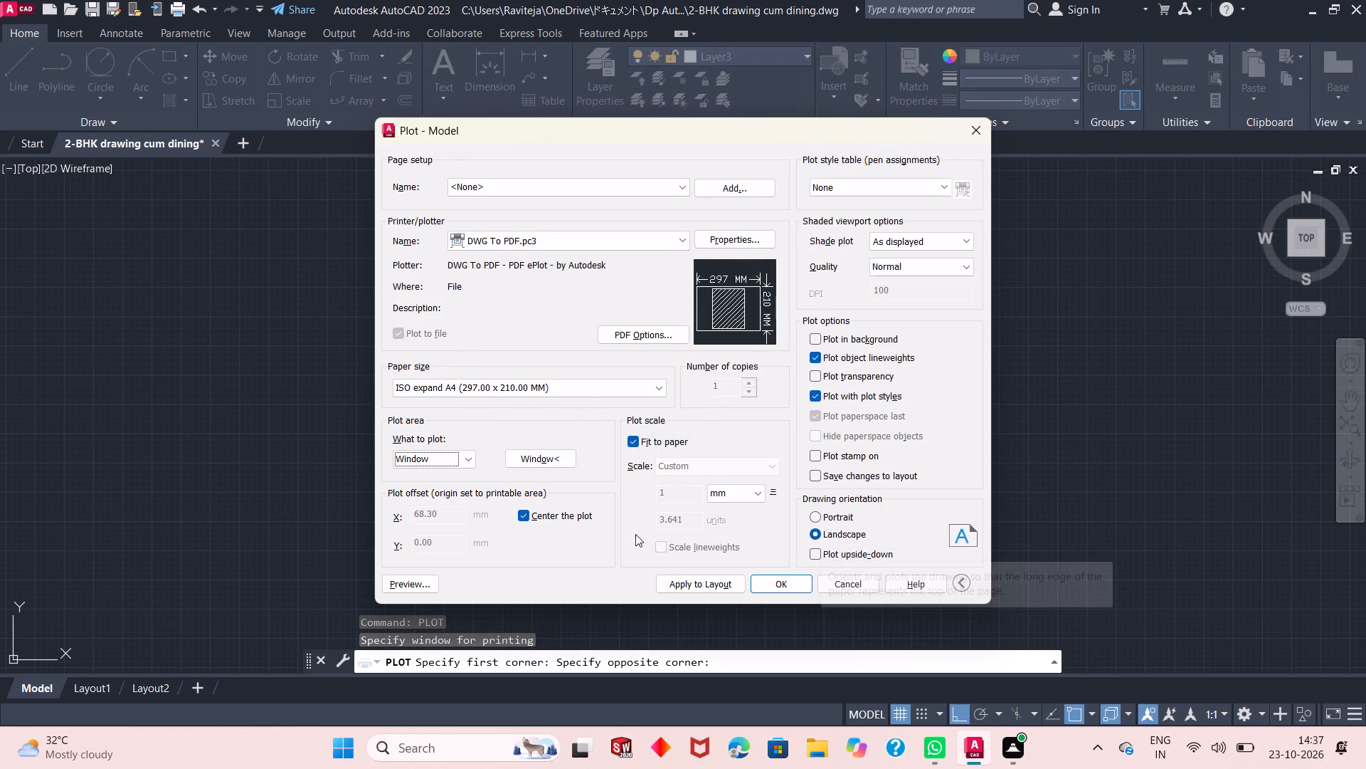
# Plot the floor plan to "2-BHK drawing cum dining-Model.pdf" in the Dp AutoCAD folder and close the opened PDF.
pyautogui.click(778, 580)
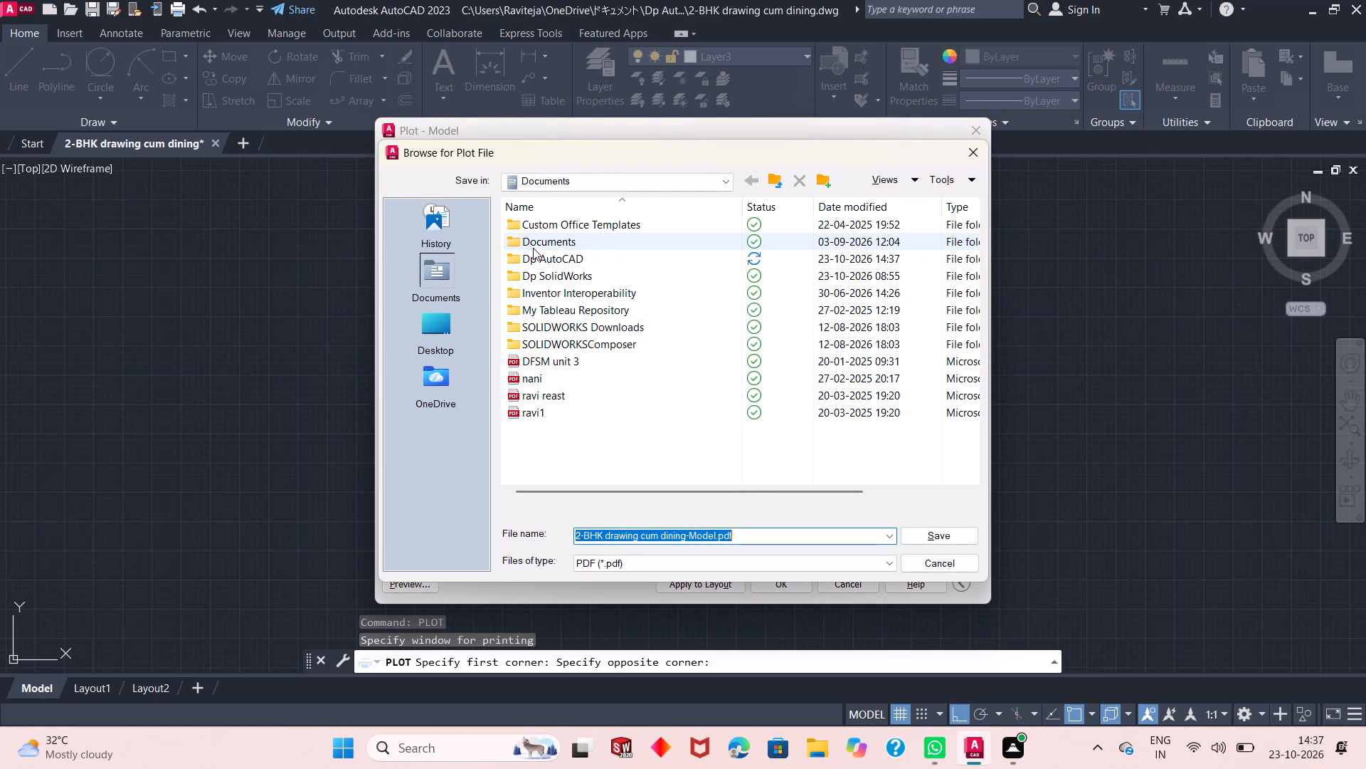
pyautogui.doubleClick(544, 264)
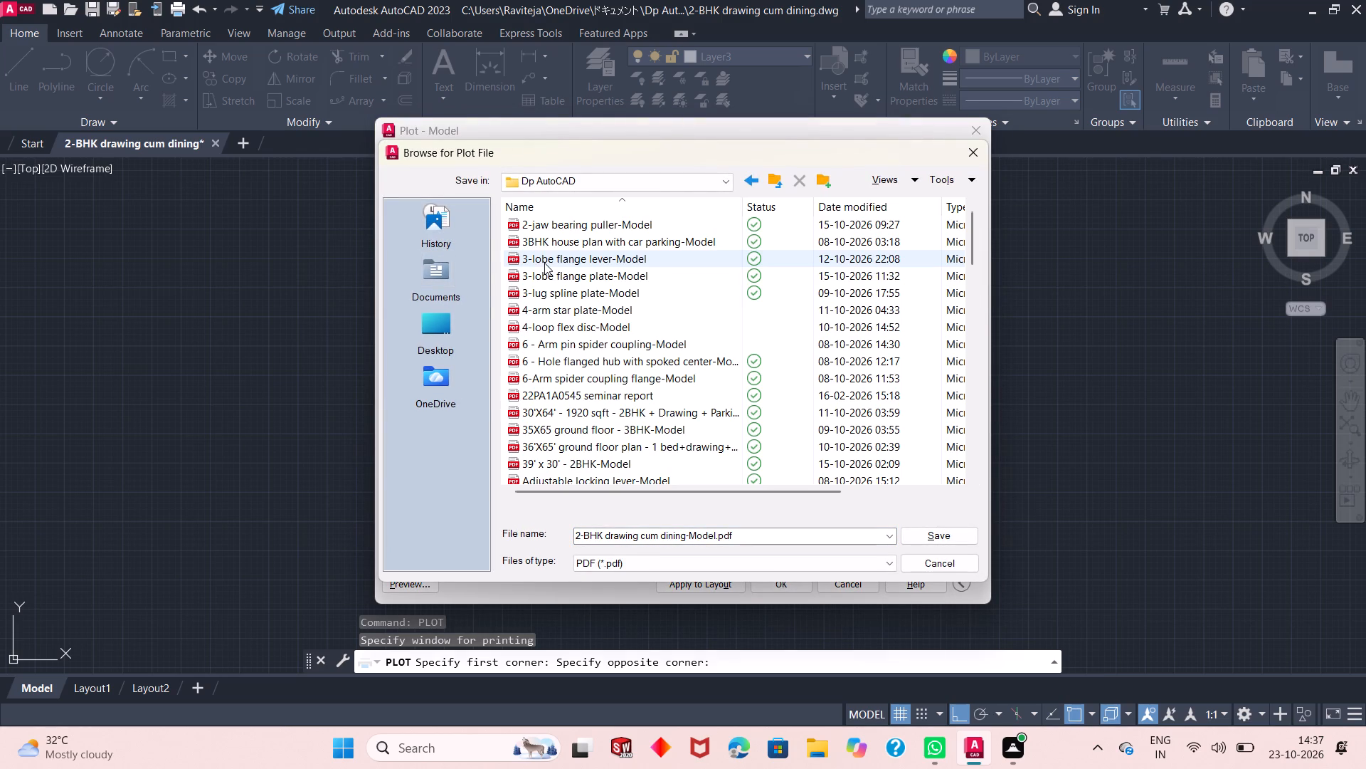
pyautogui.click(923, 539)
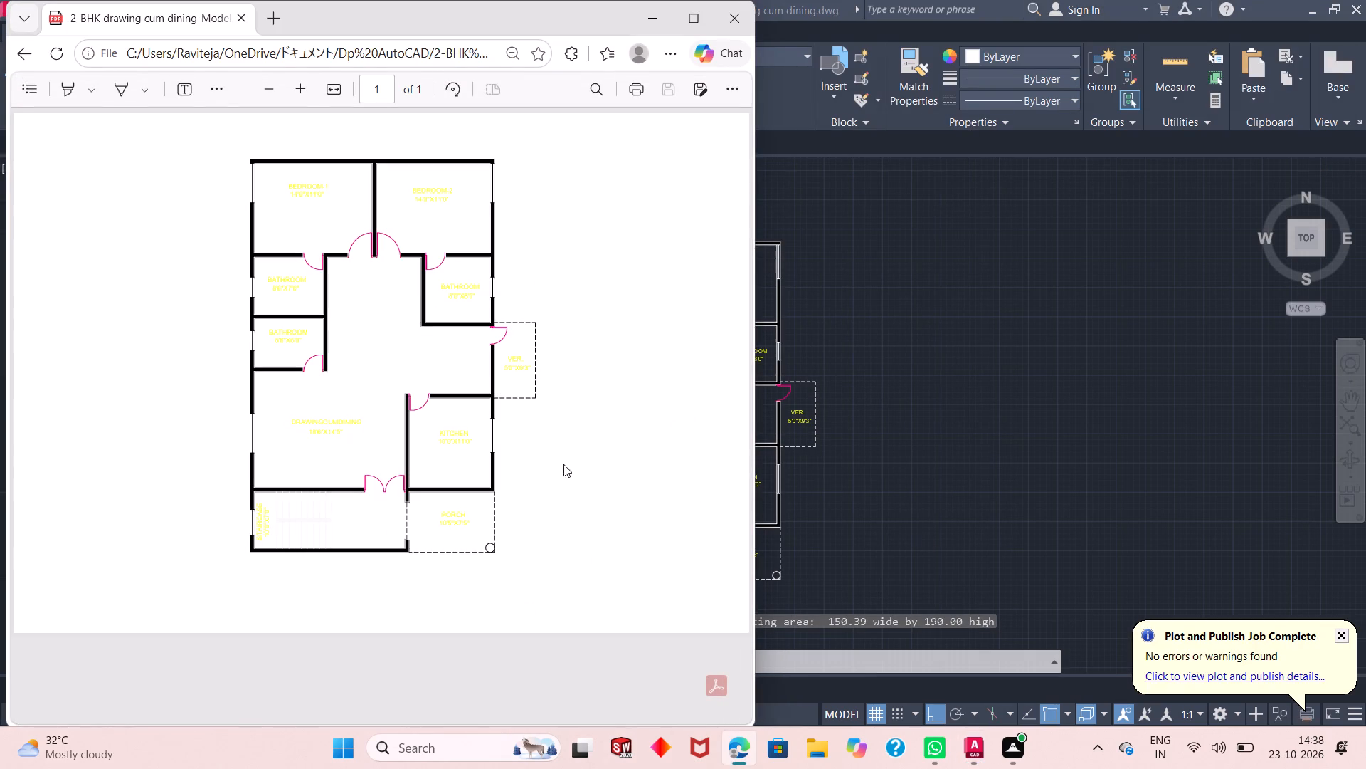
pyautogui.click(727, 19)
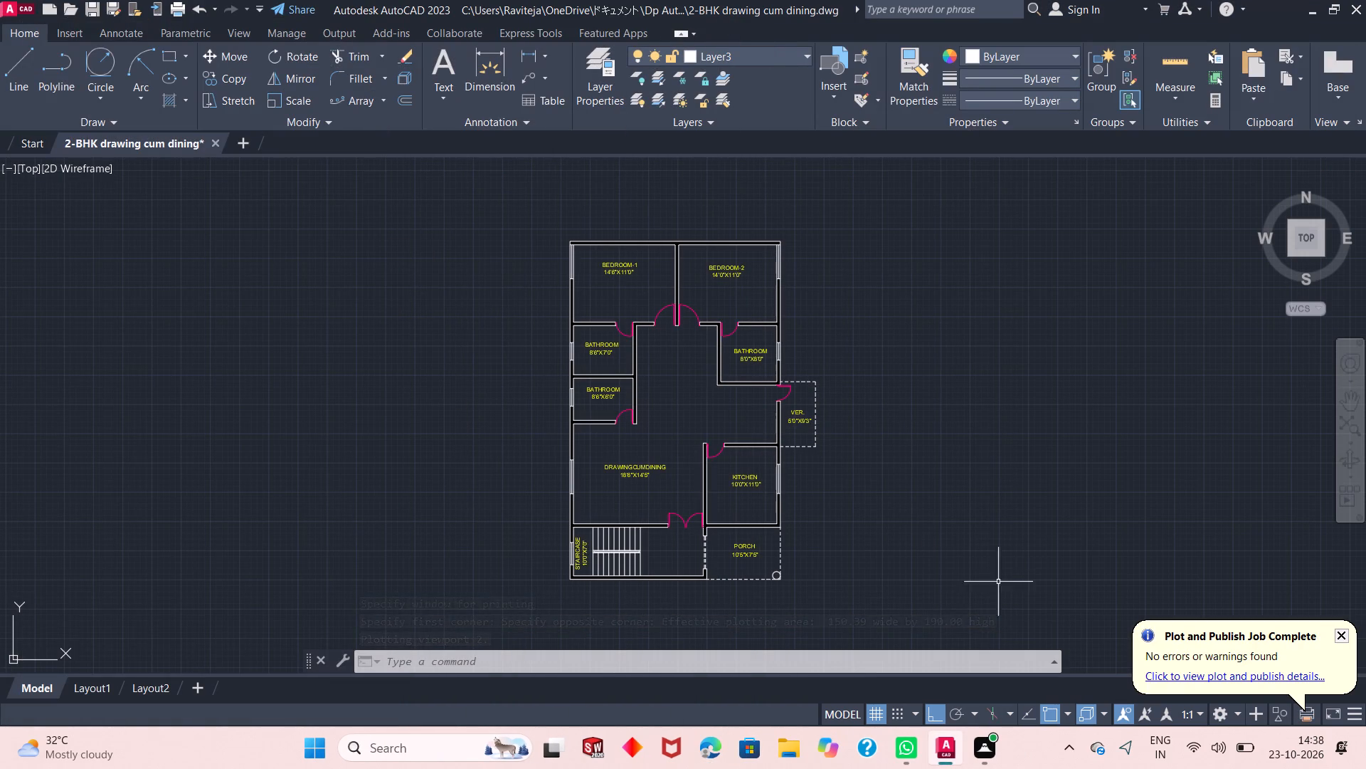